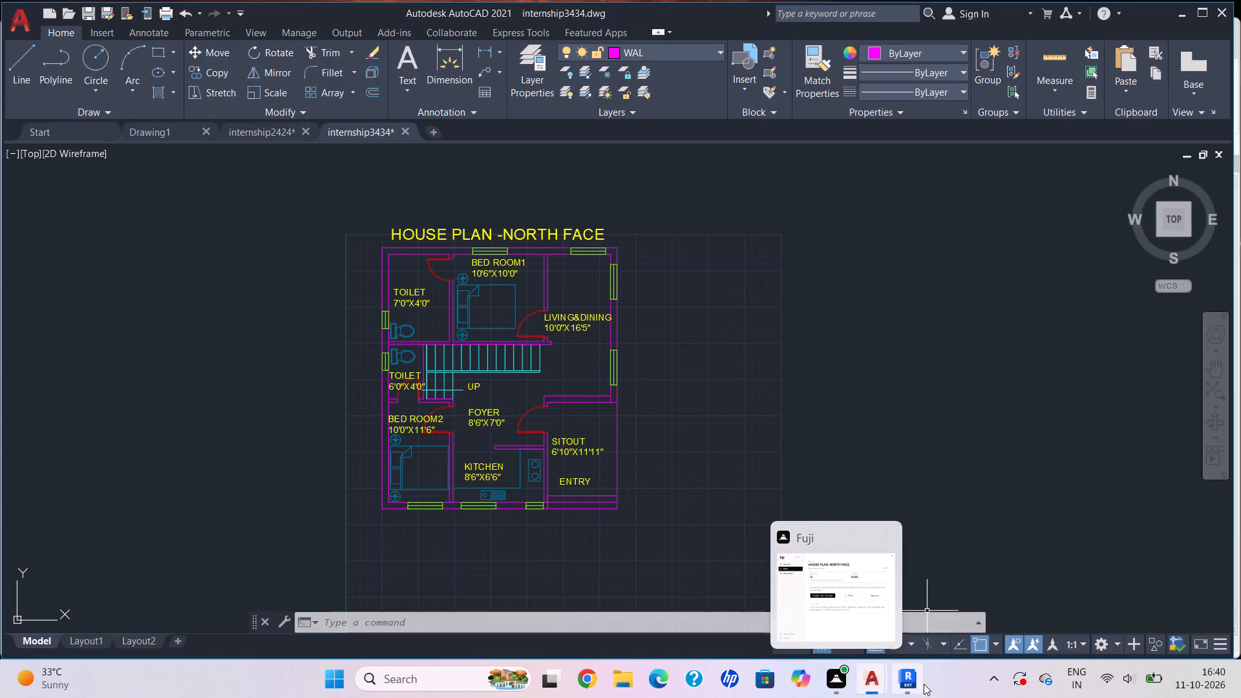
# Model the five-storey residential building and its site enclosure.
# Switch to Revit and close it, returning to the house plan drawing in AutoCAD.
pyautogui.click(906, 684)
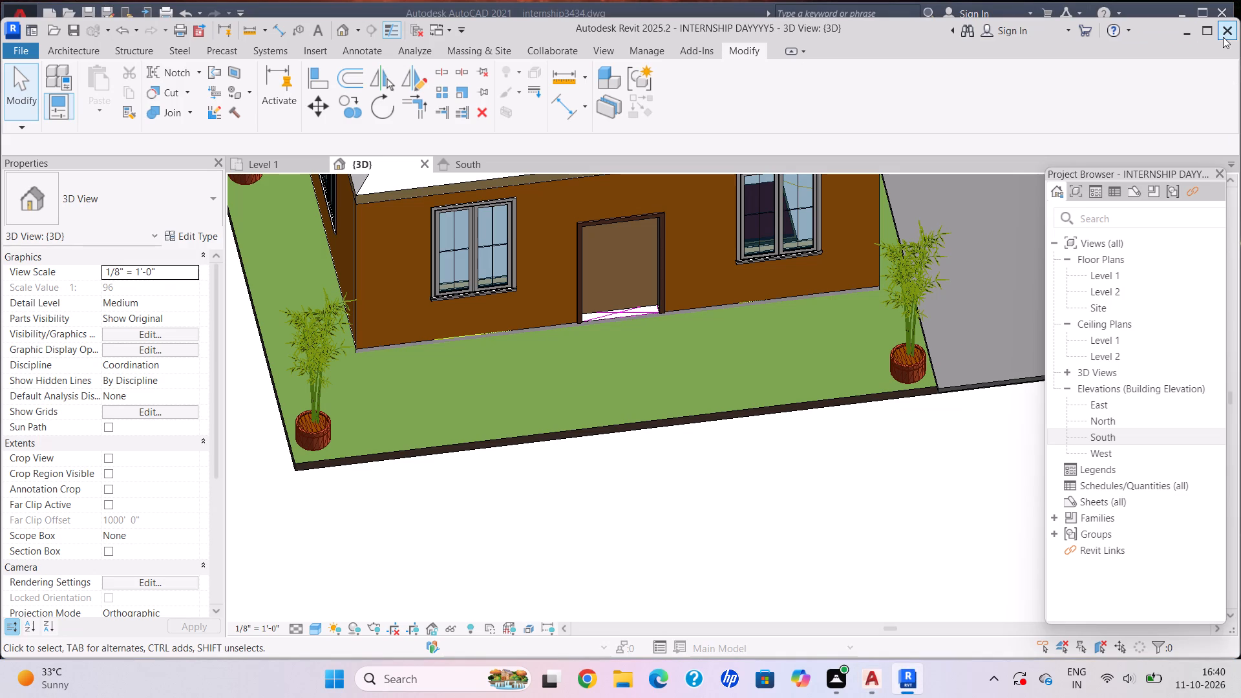
pyautogui.click(1233, 39)
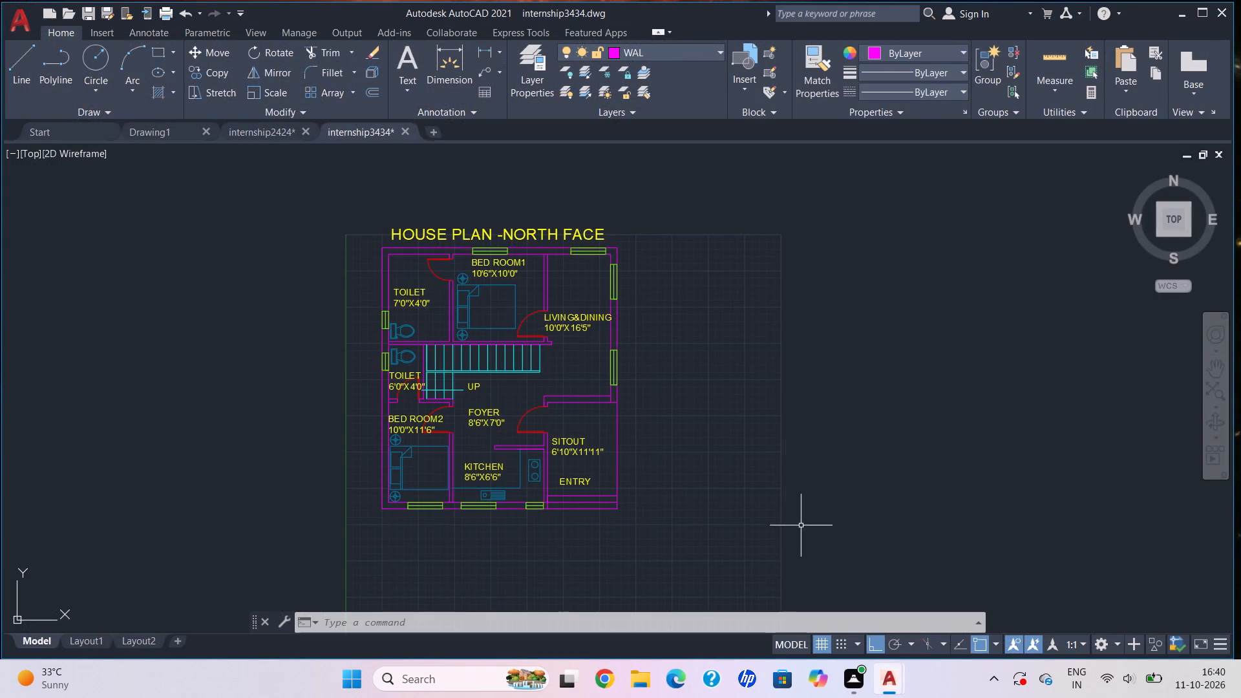
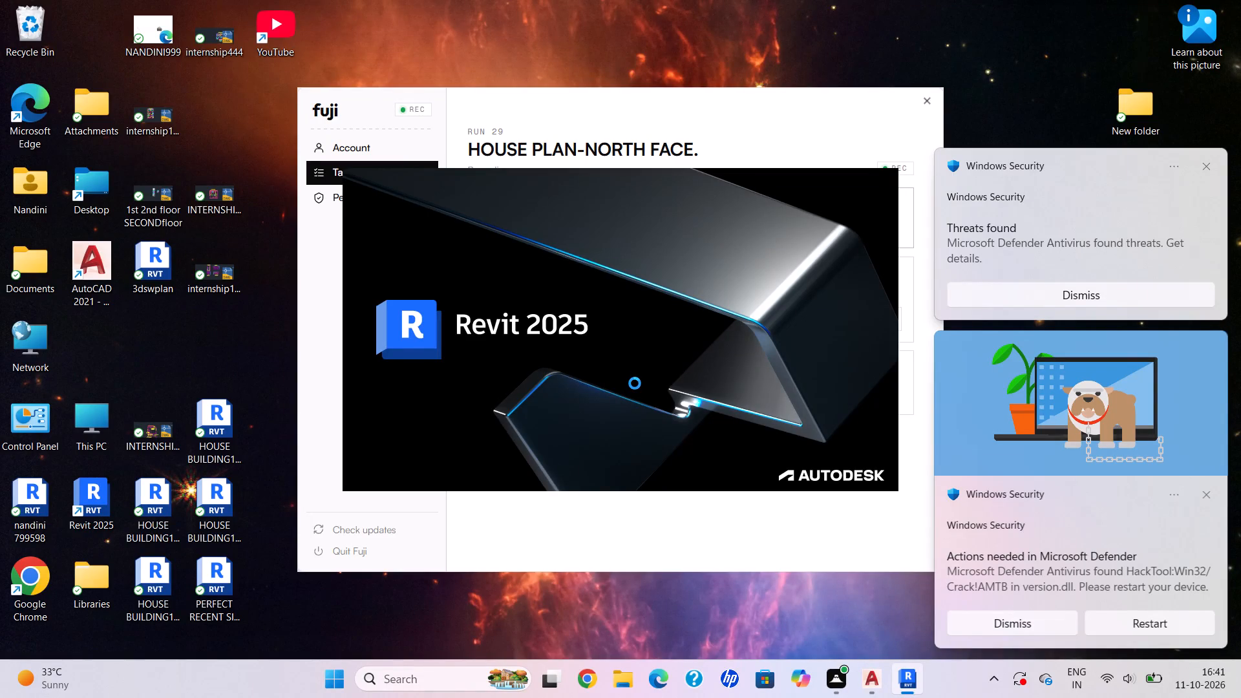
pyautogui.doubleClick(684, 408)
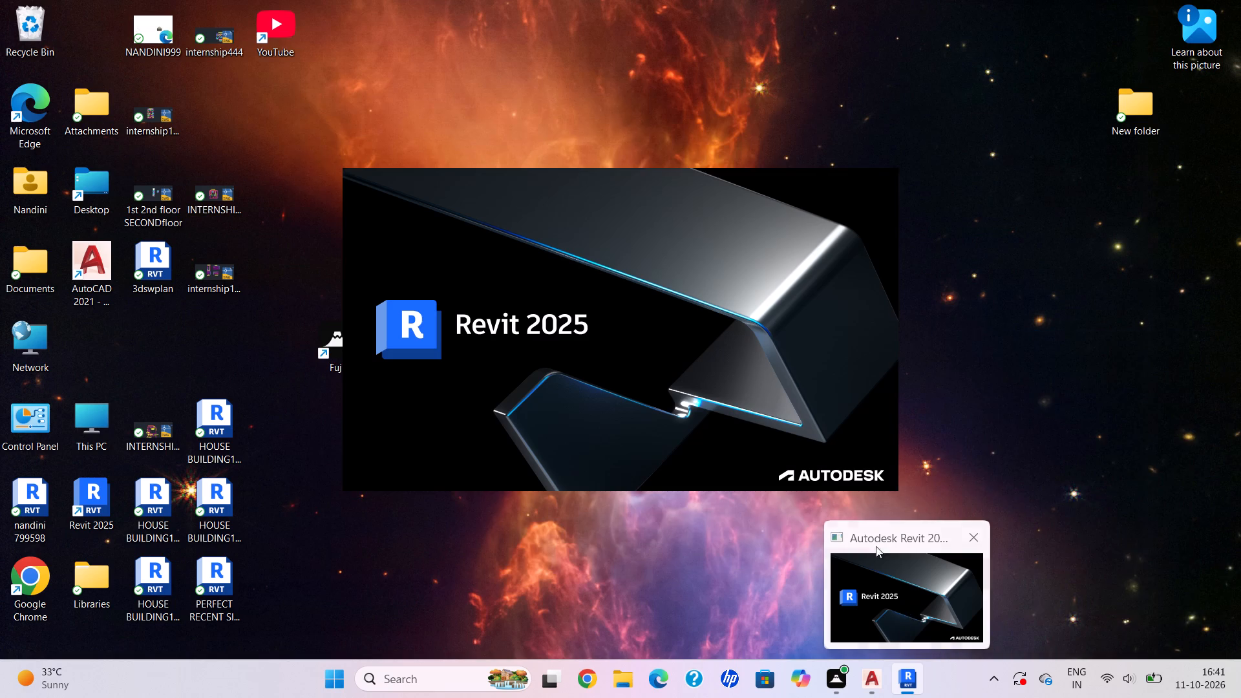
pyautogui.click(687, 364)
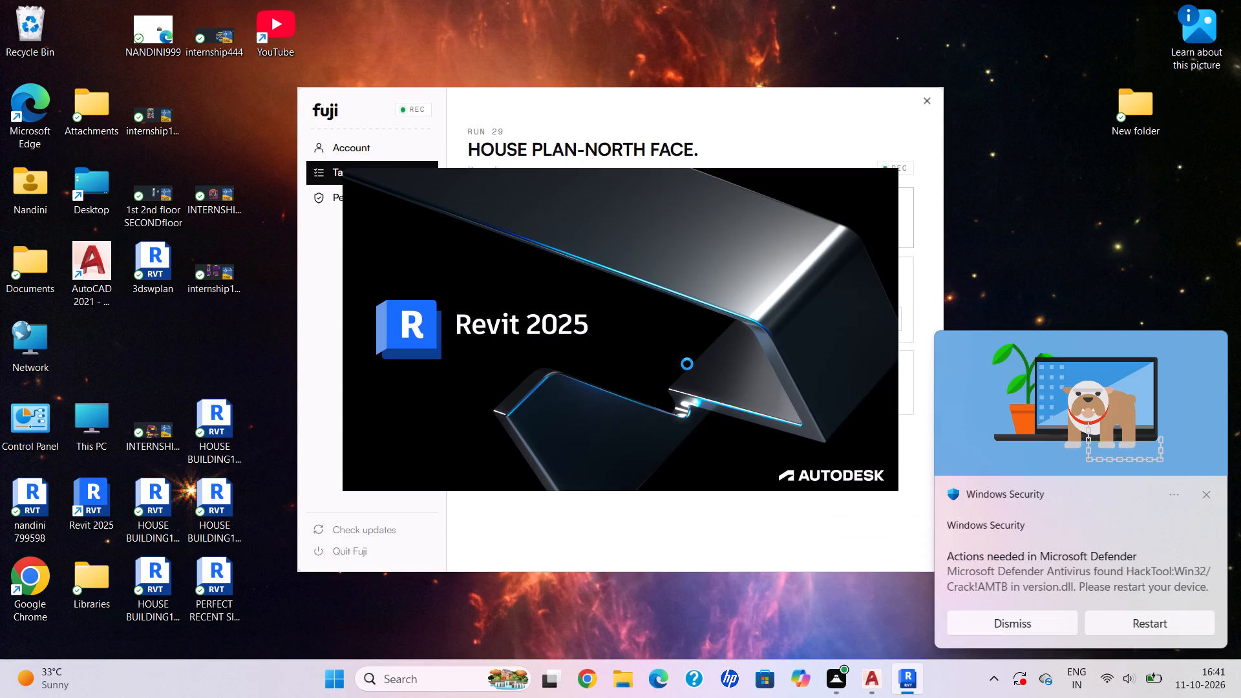
# Search Windows for VIRUS, switch to Virus & threat protection in Windows Security, and open its Manage settings page.
pyautogui.click(334, 677)
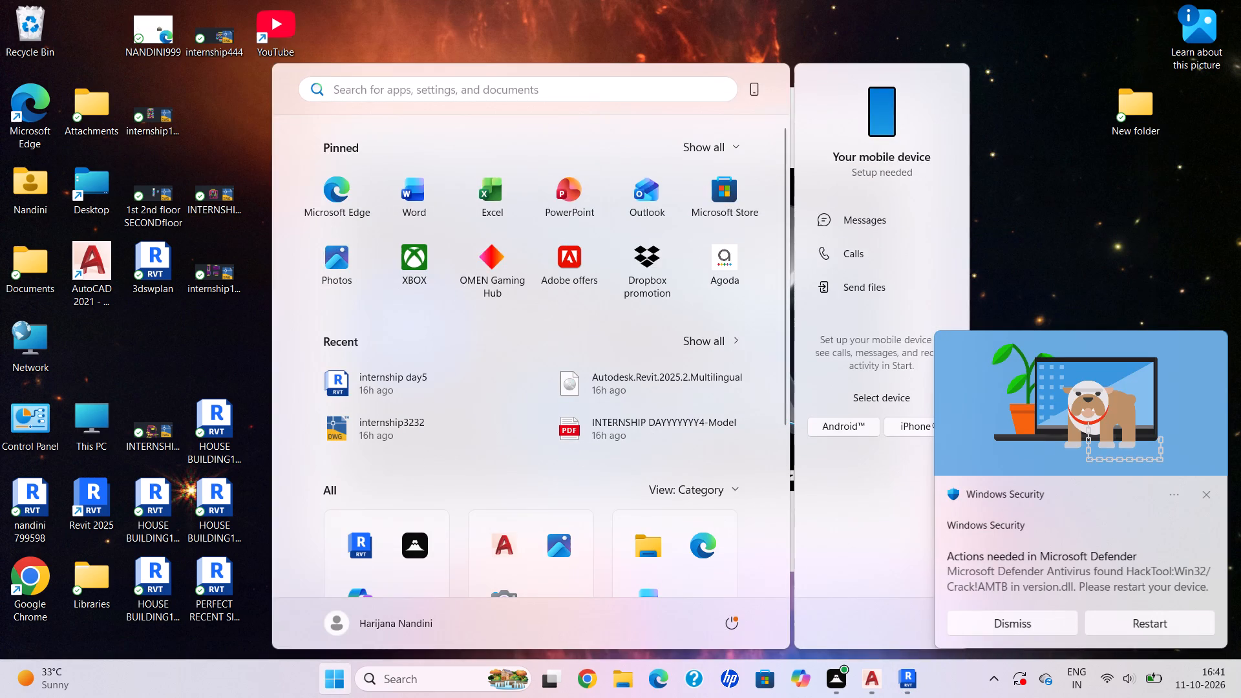
pyautogui.click(555, 94)
pyautogui.click(336, 679)
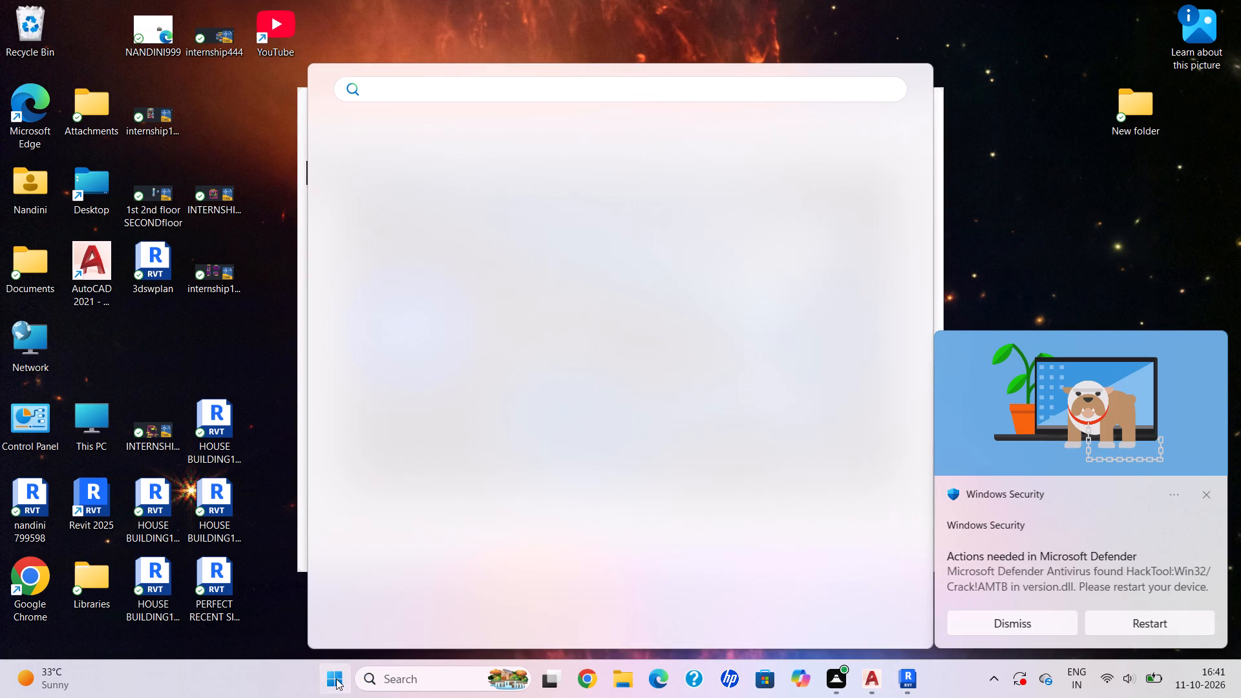
pyautogui.click(336, 668)
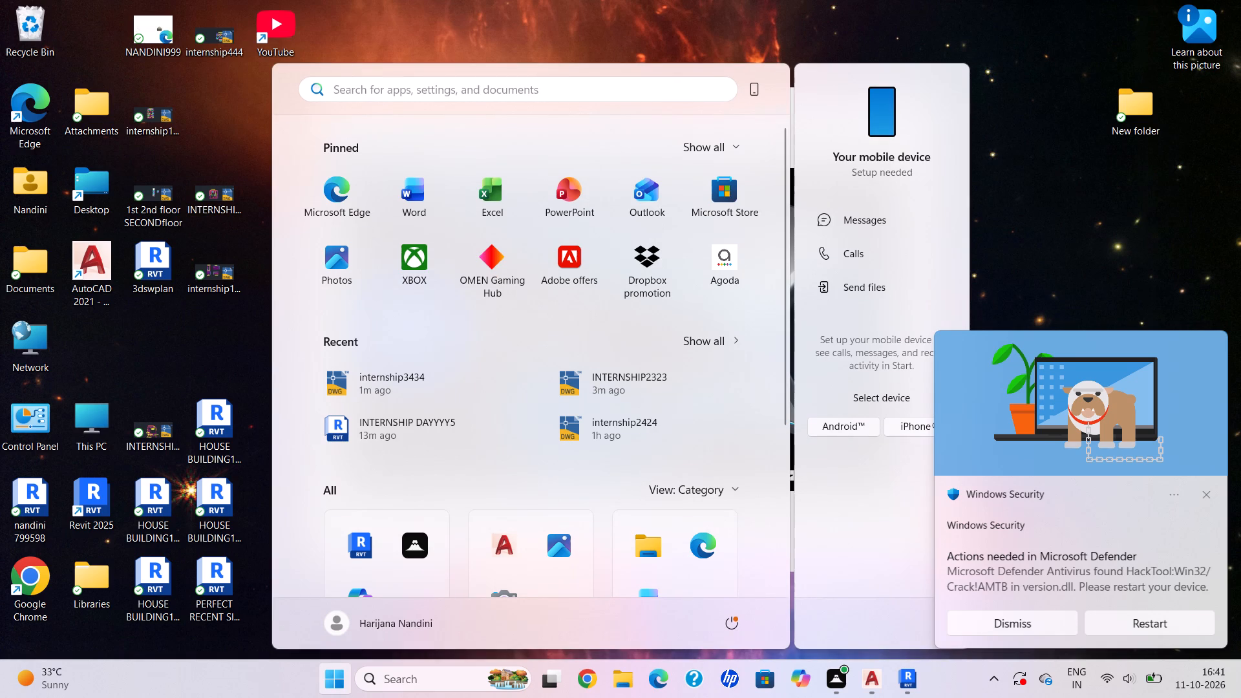
pyautogui.click(474, 89)
pyautogui.write('VIRUS')
pyautogui.press('Return')
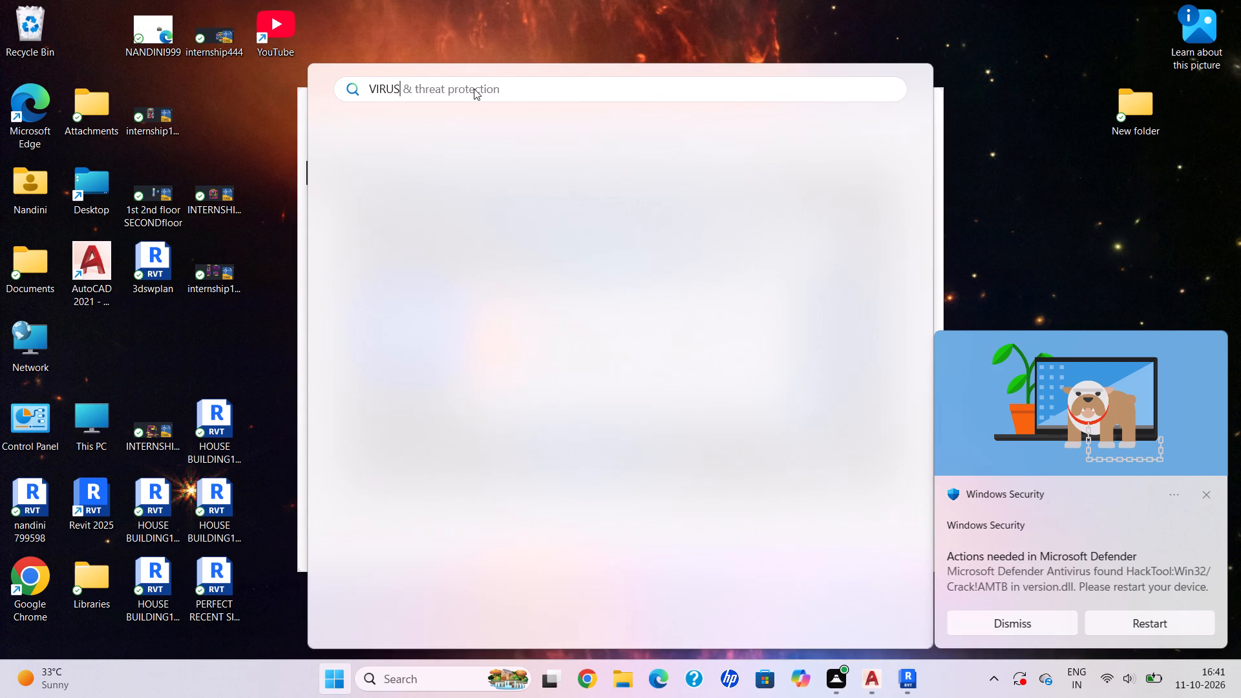
pyautogui.scroll(-3, 403, 449)
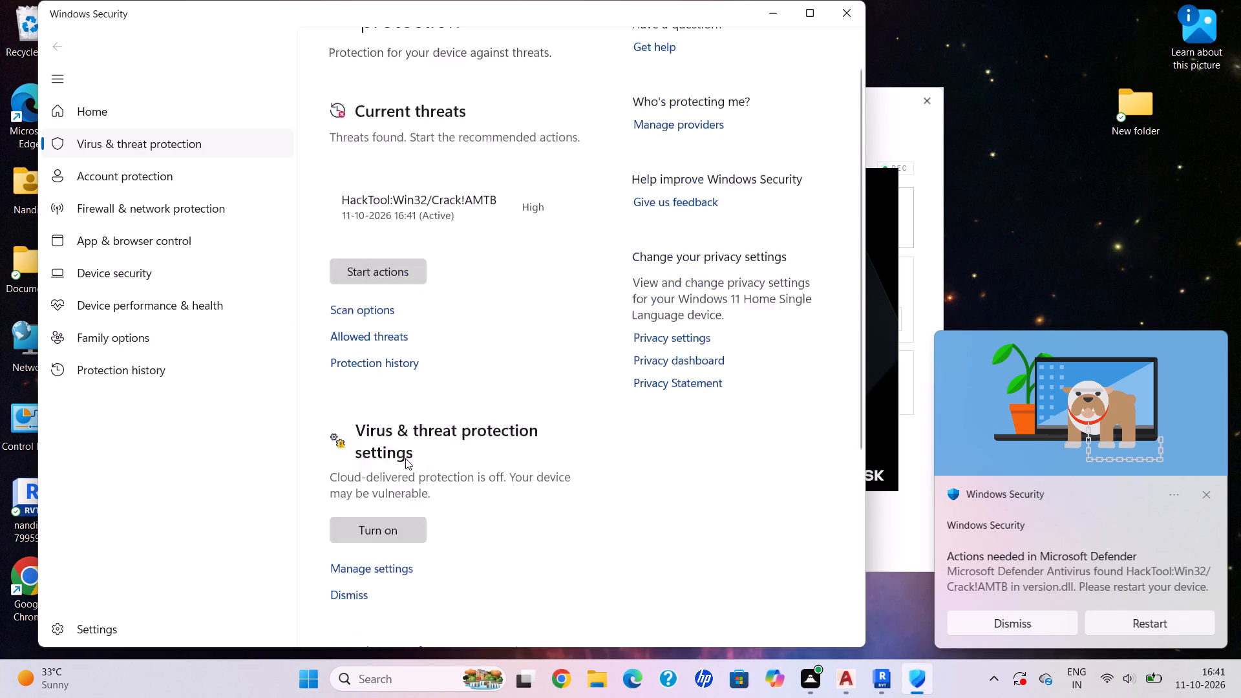
pyautogui.scroll(-2, 405, 458)
pyautogui.click(396, 285)
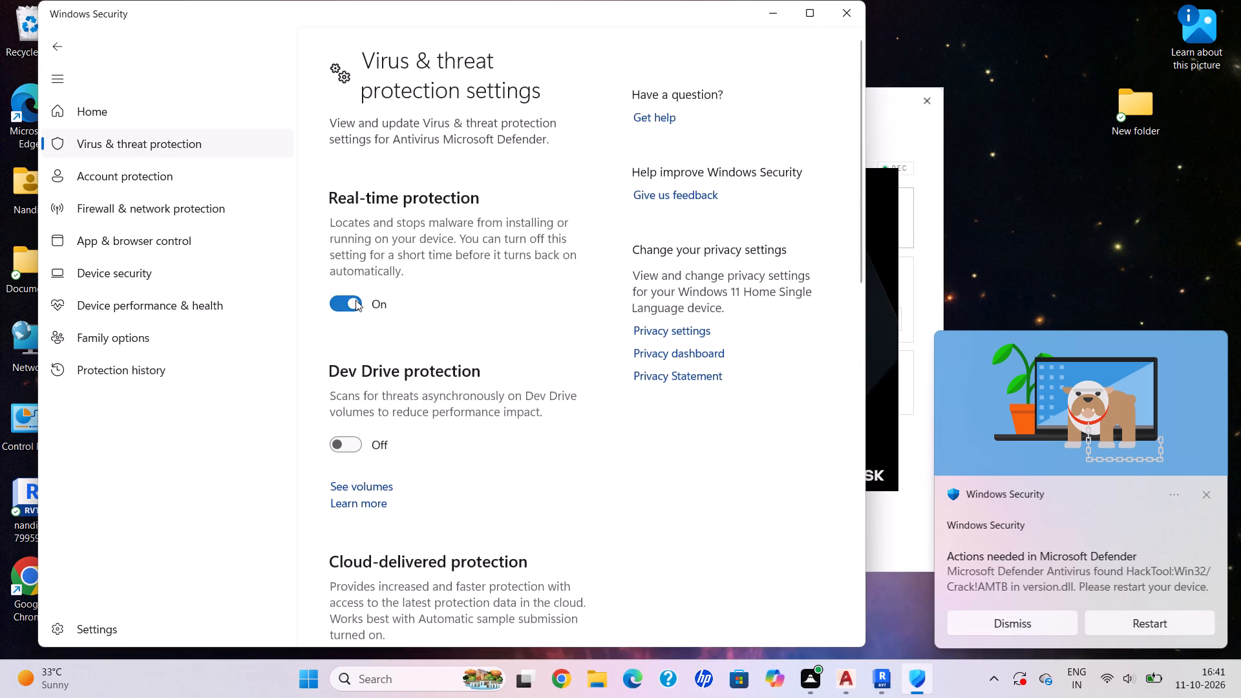
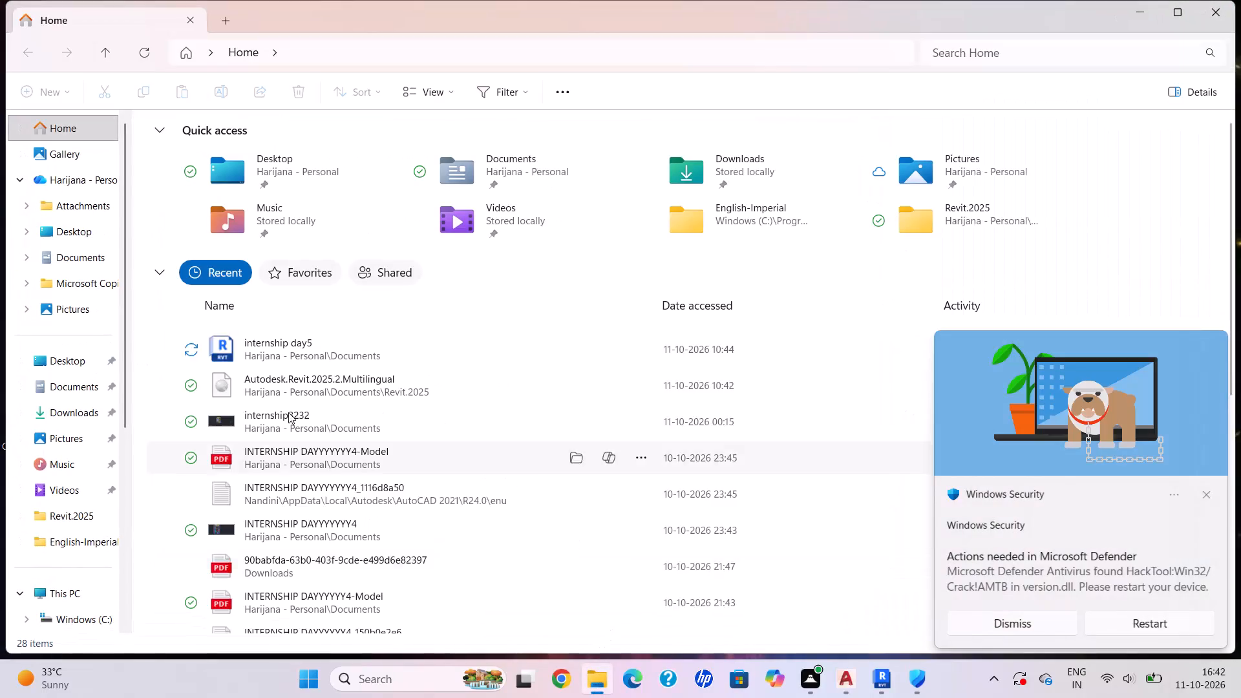
# Mount the Autodesk.Revit.2025.2.Multilingual disc image from the Revit.2025 folder and open the Crack folder on the mounted drive.
pyautogui.doubleClick(60, 383)
pyautogui.doubleClick(81, 513)
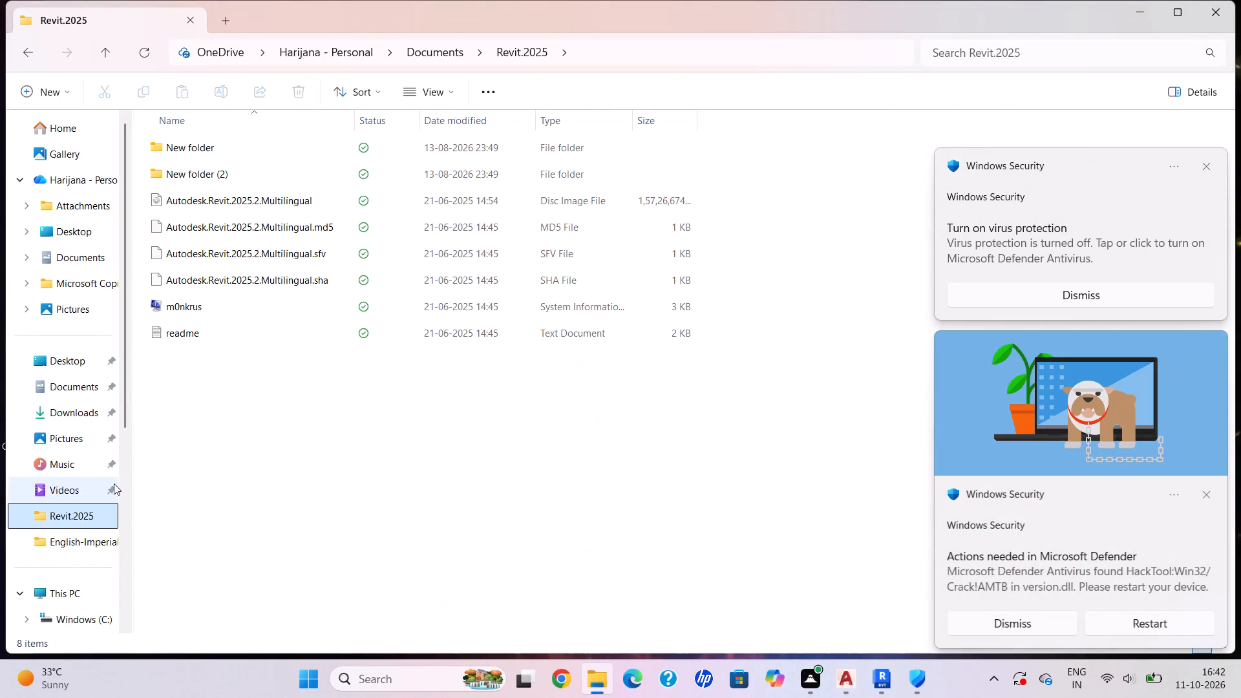
pyautogui.click(287, 195)
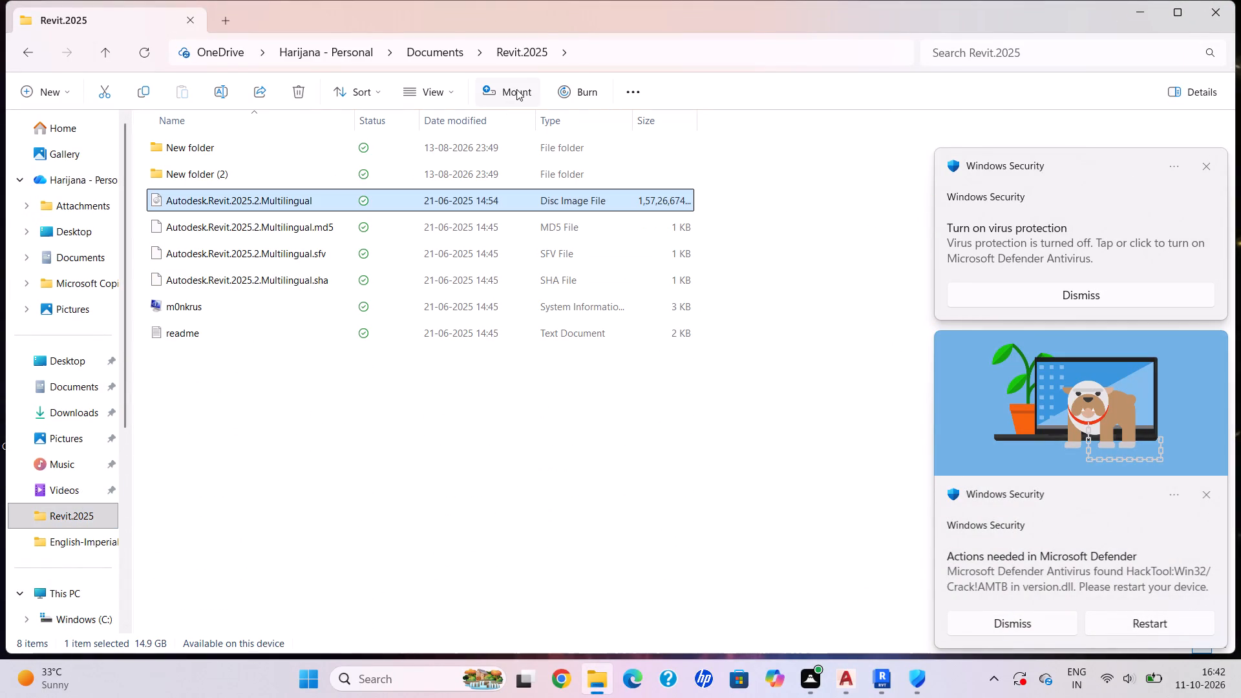
pyautogui.click(516, 89)
pyautogui.doubleClick(253, 195)
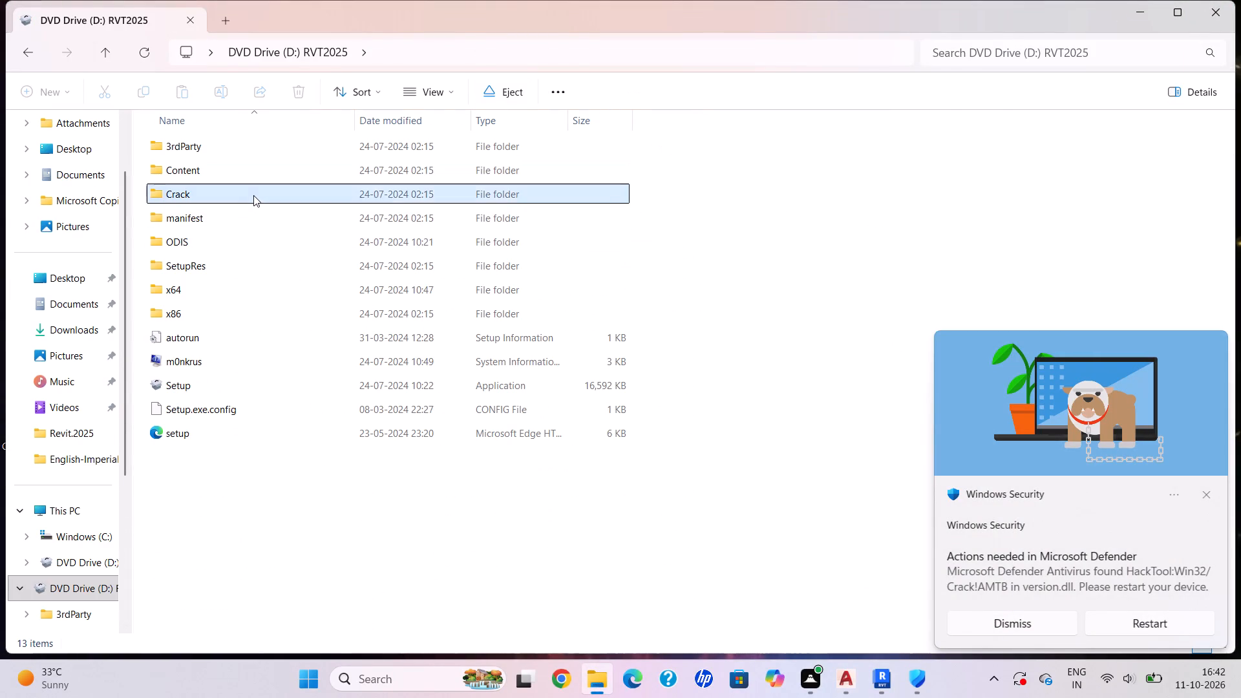
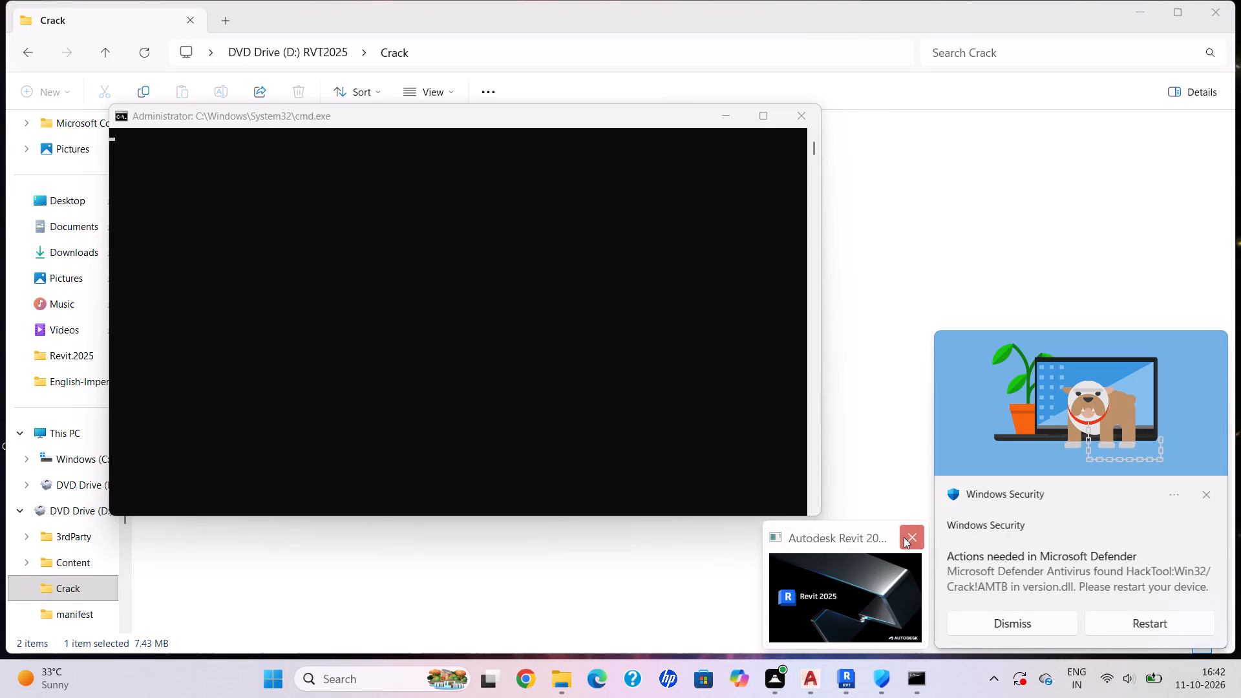
# Close the starting Autodesk Revit 2025 instance, including its open message dialog.
pyautogui.click(909, 536)
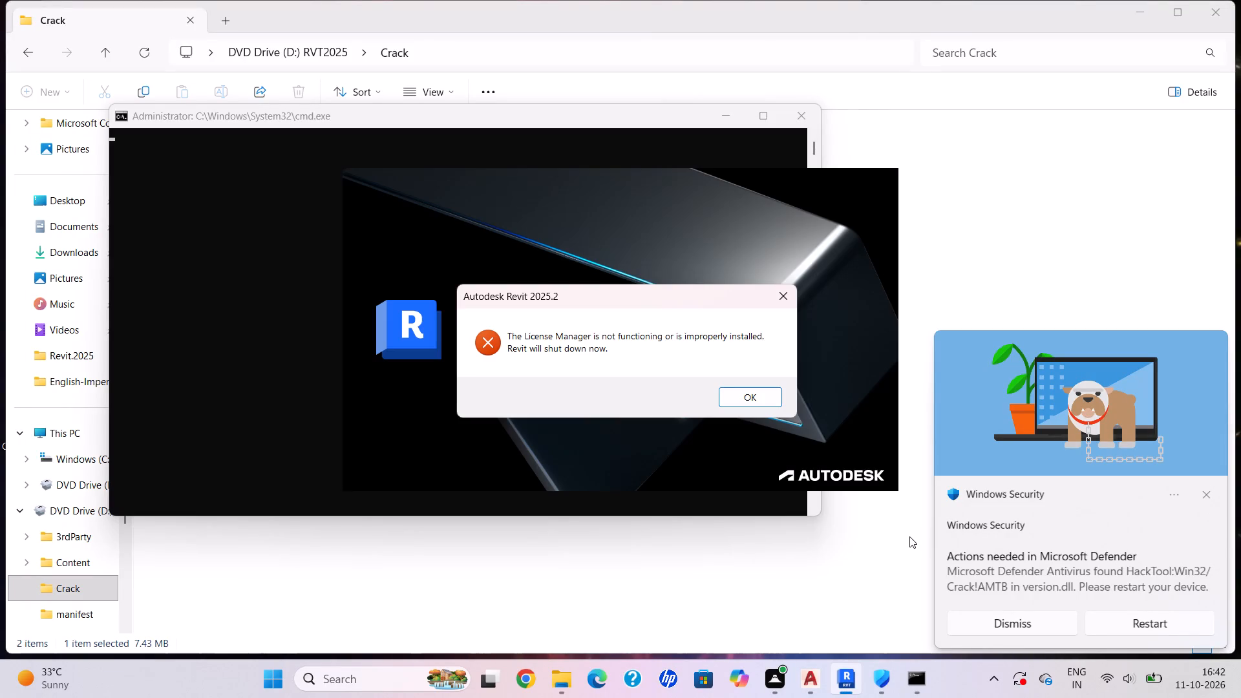
pyautogui.click(758, 396)
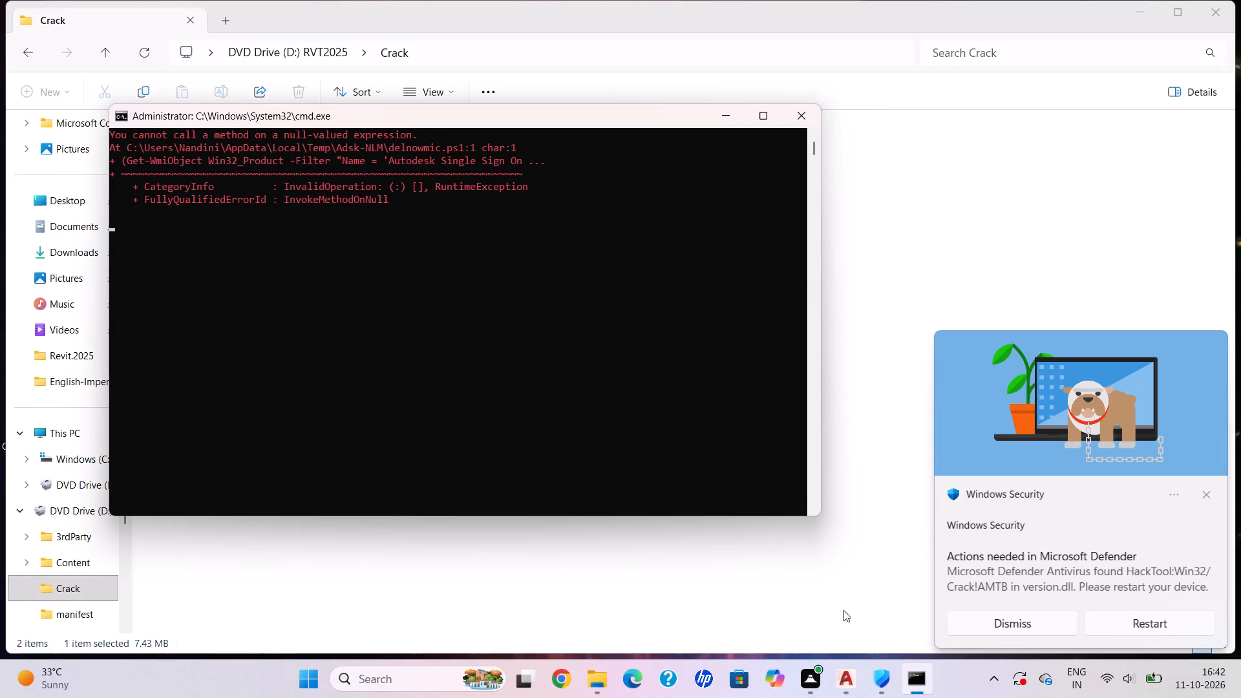
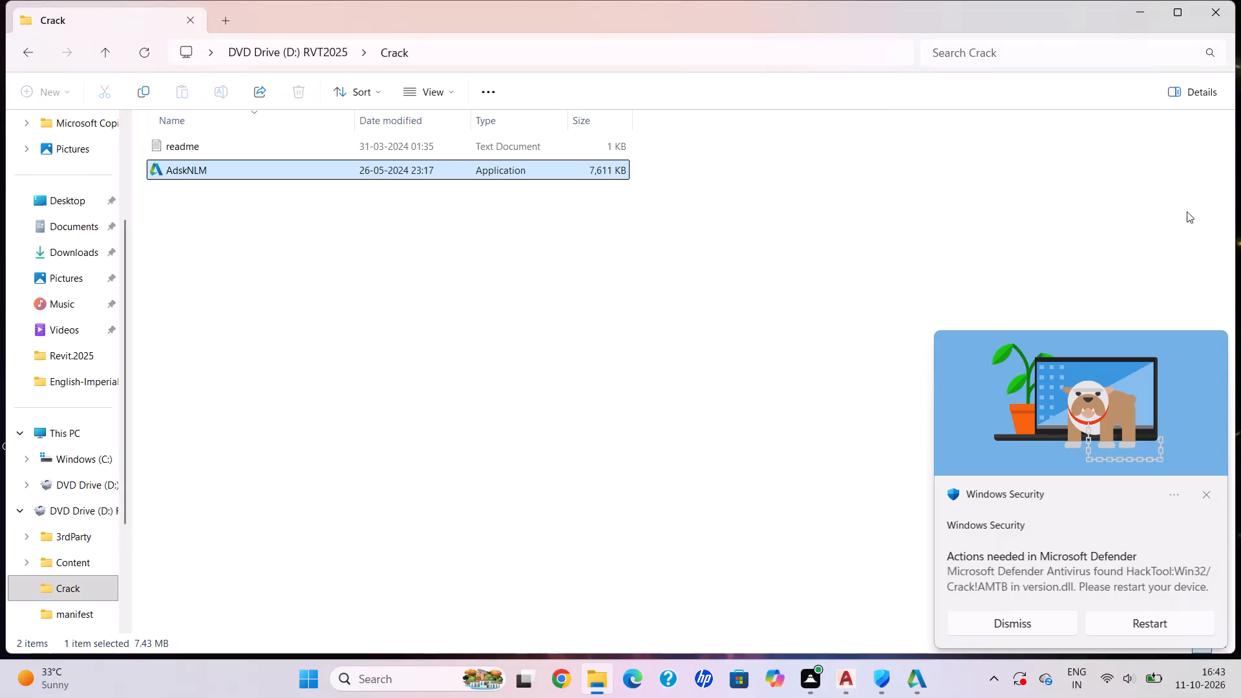
# Dismiss the Windows Security notification and close the File Explorer window showing the Crack folder.
pyautogui.click(1206, 498)
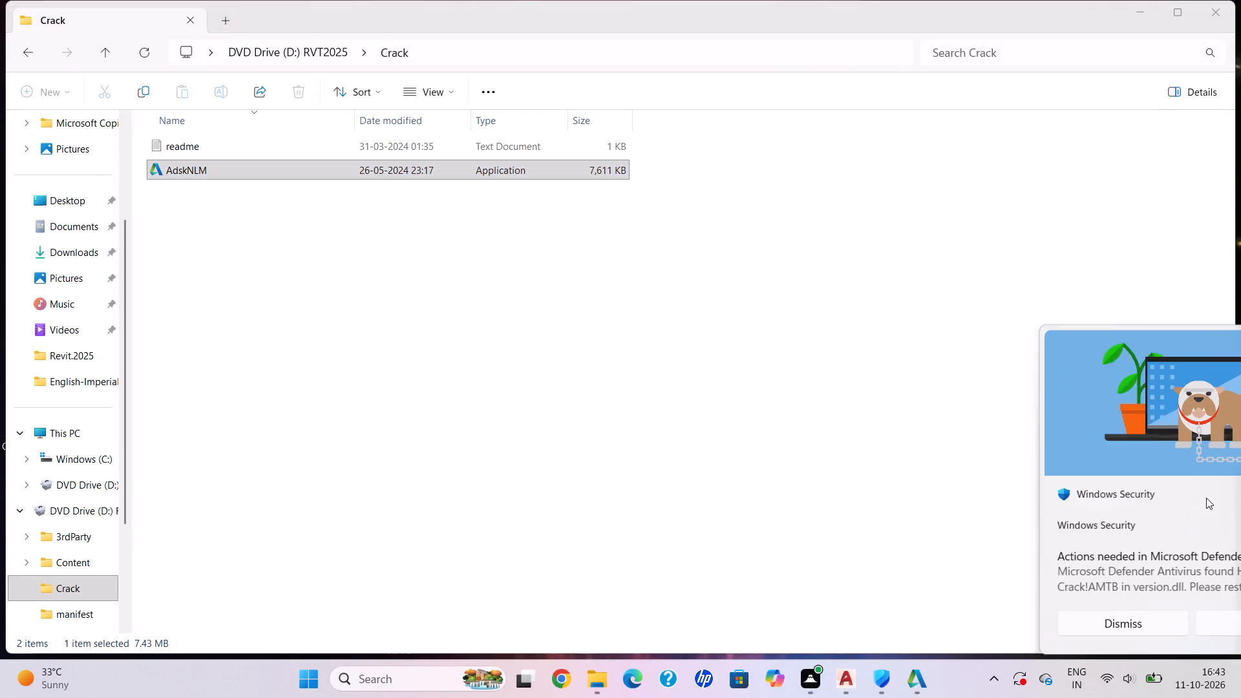
pyautogui.click(1216, 12)
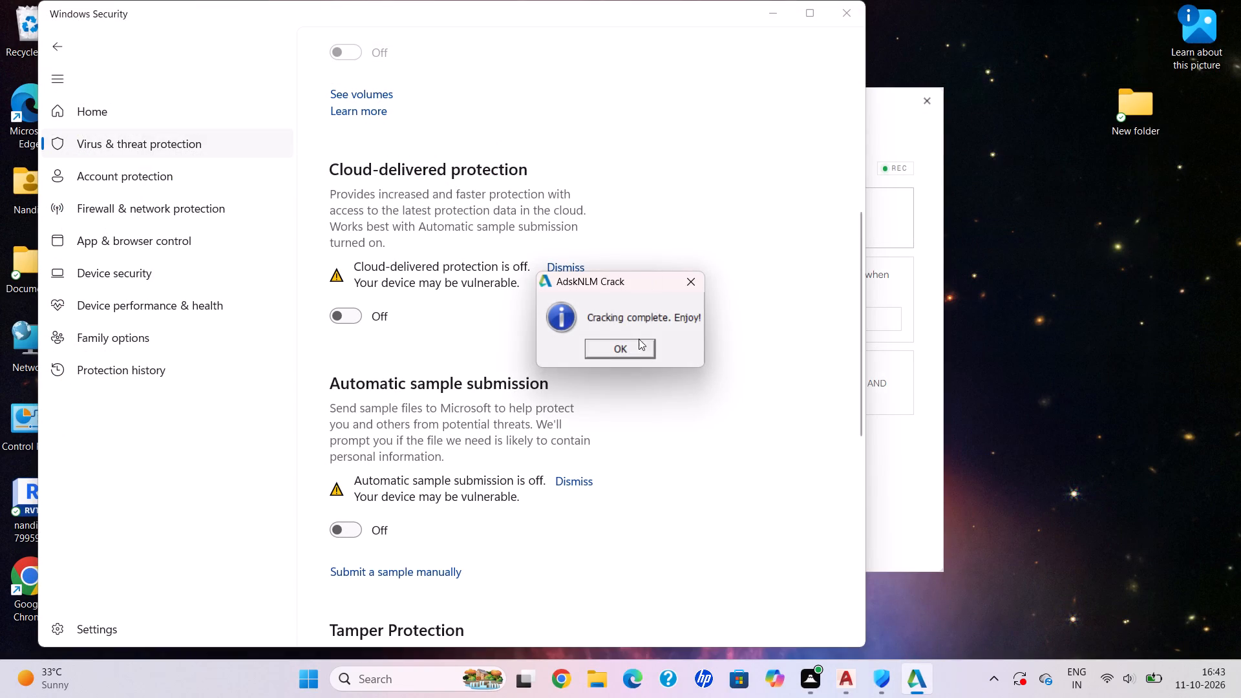
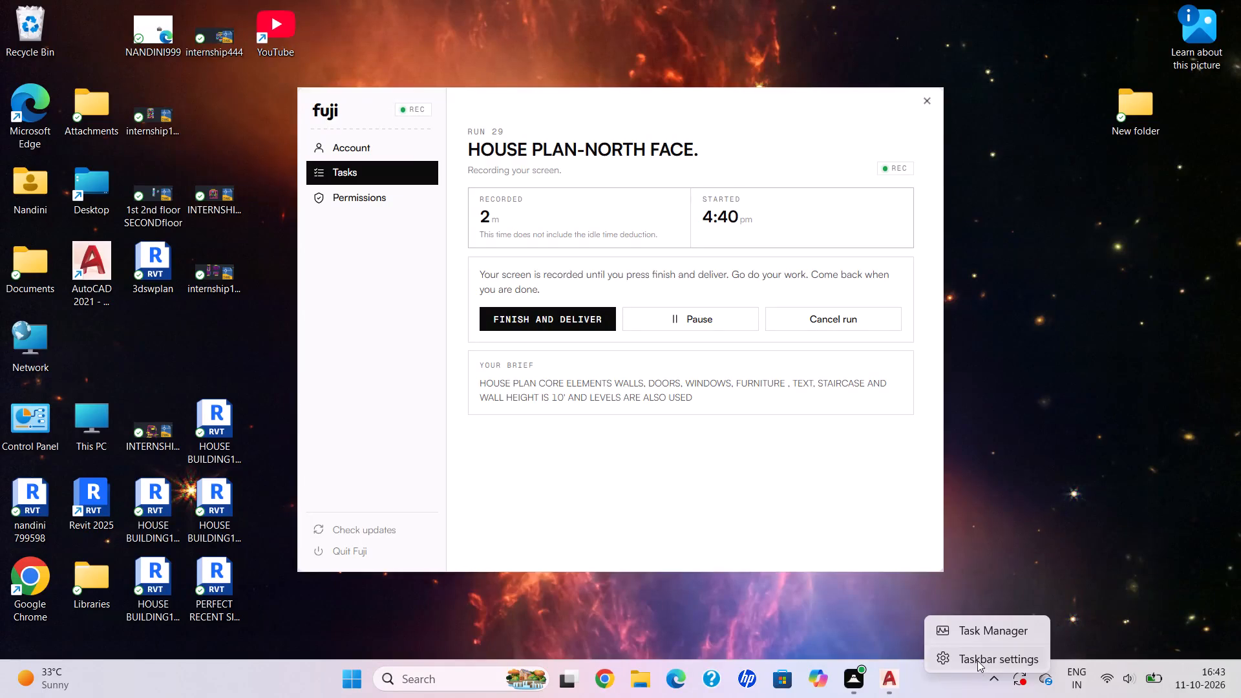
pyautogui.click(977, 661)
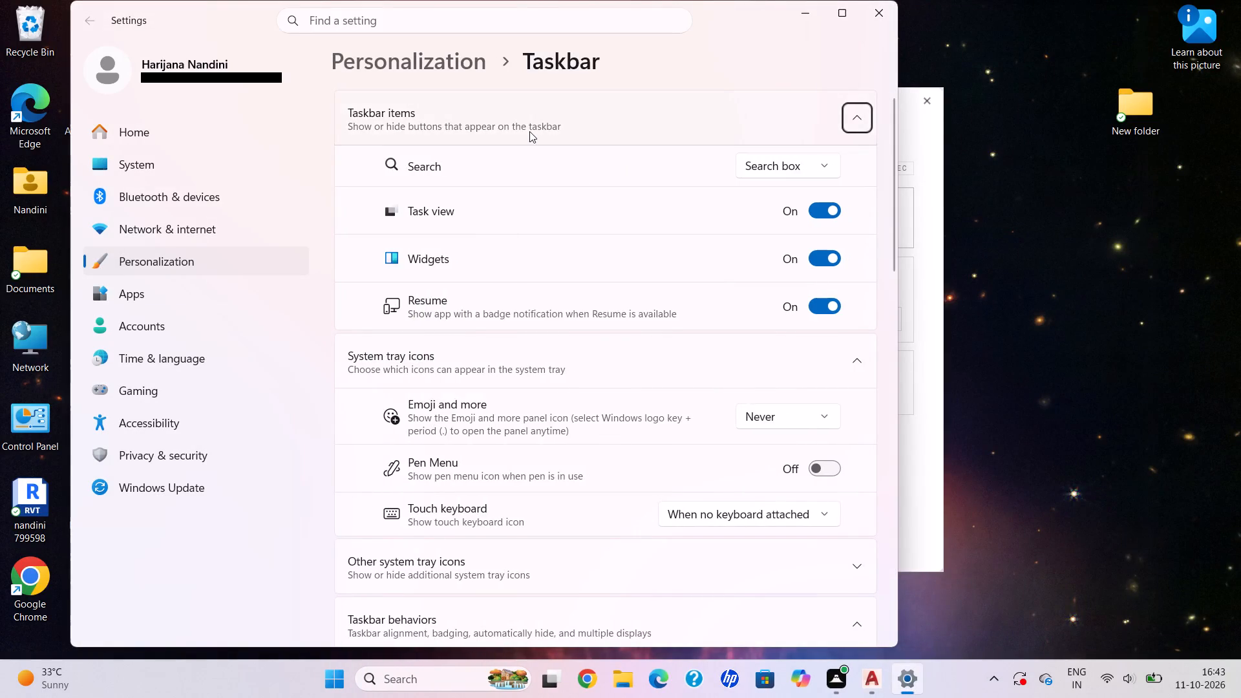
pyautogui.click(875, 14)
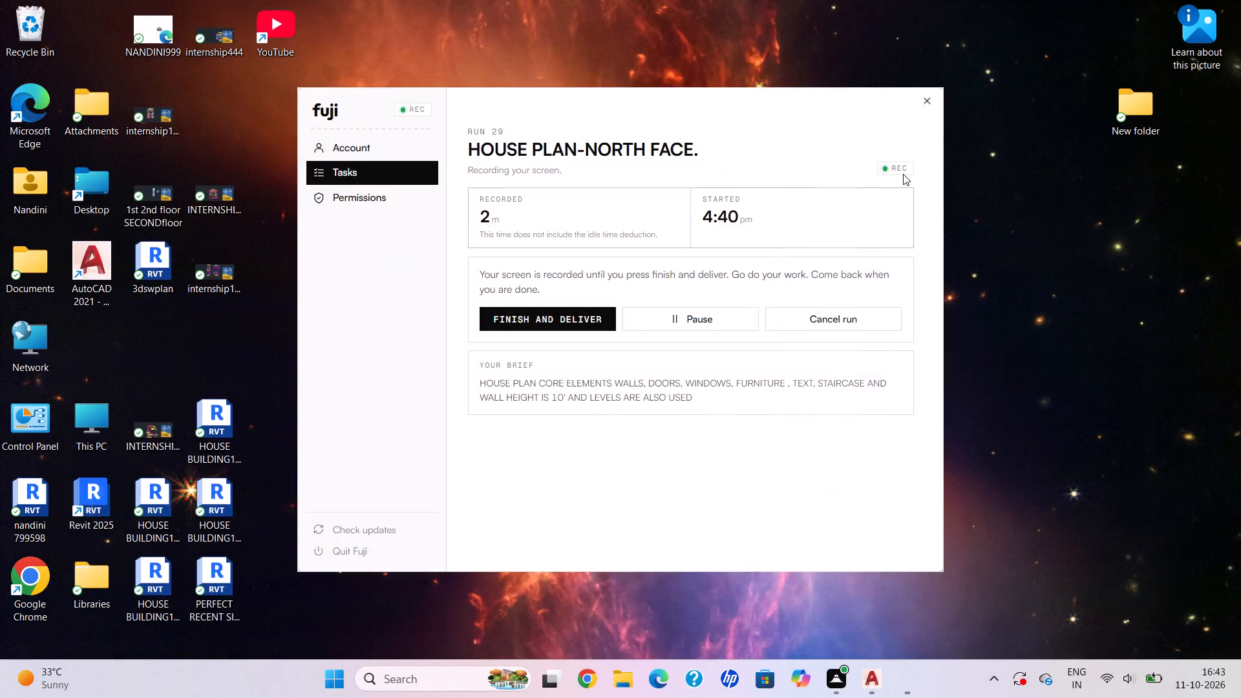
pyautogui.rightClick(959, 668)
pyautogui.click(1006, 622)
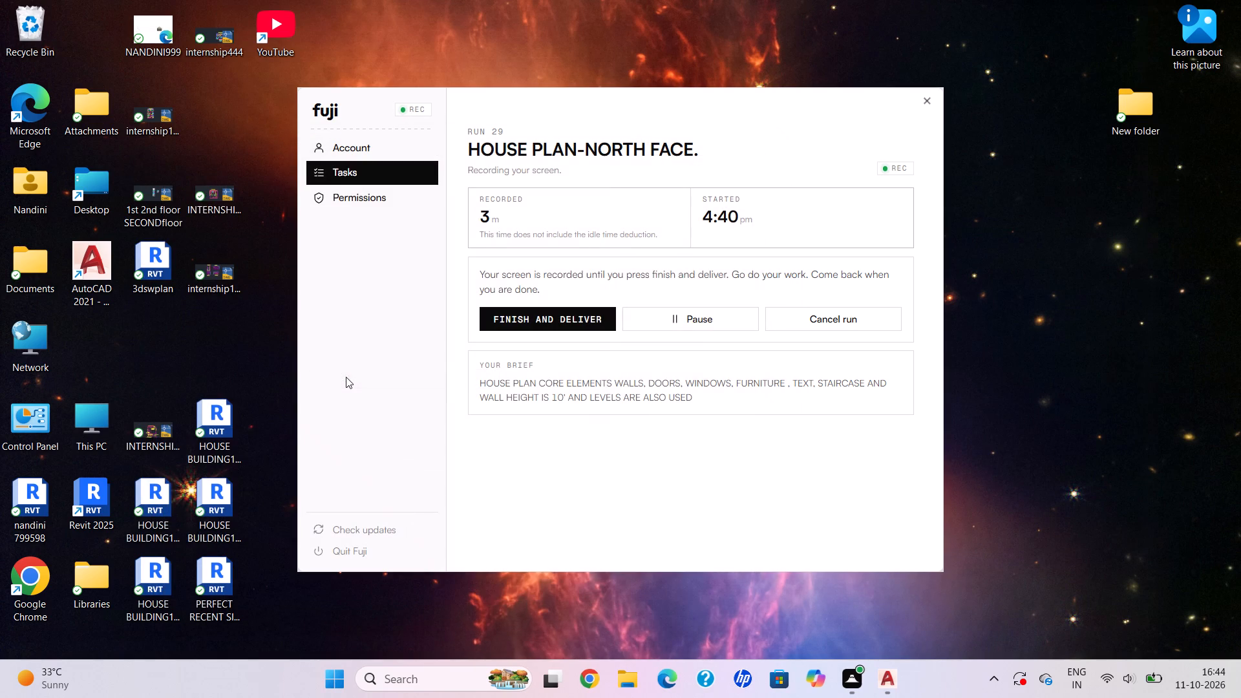
# Launch Revit 2025 from the desktop.
pyautogui.doubleClick(100, 491)
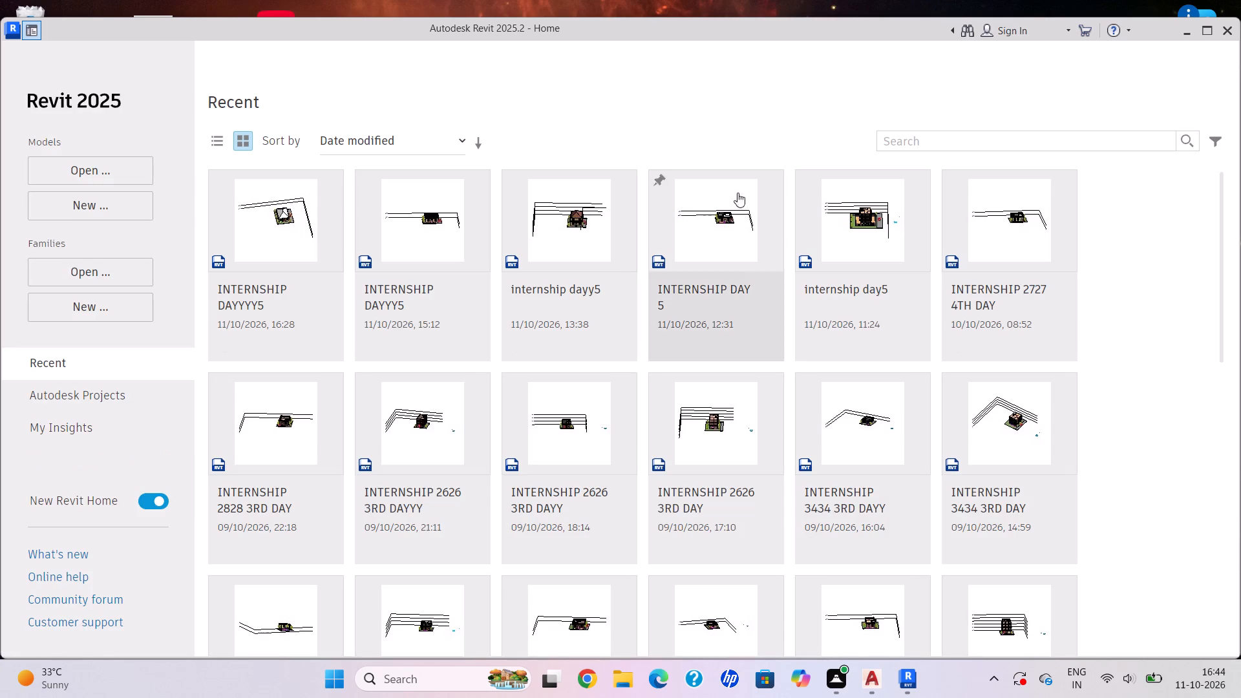
# Create a new project using the default.rte template from the English-Imperial templates folder.
pyautogui.click(121, 197)
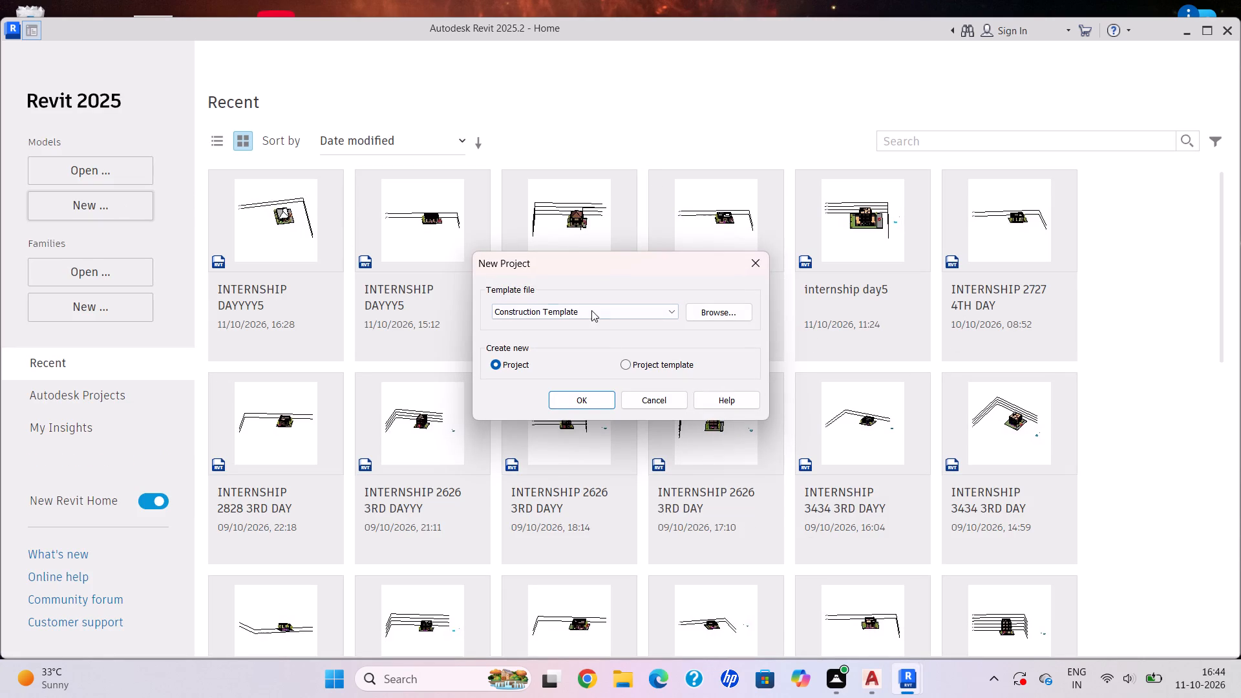
pyautogui.click(675, 311)
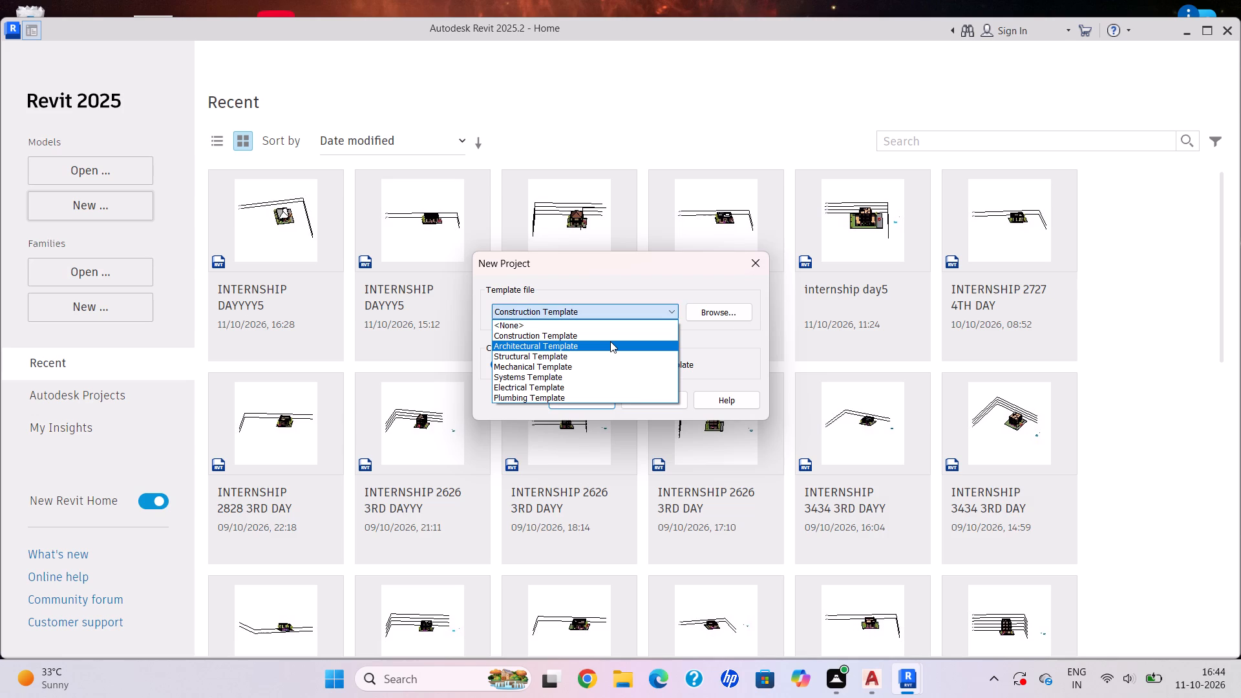
pyautogui.click(610, 341)
pyautogui.click(723, 312)
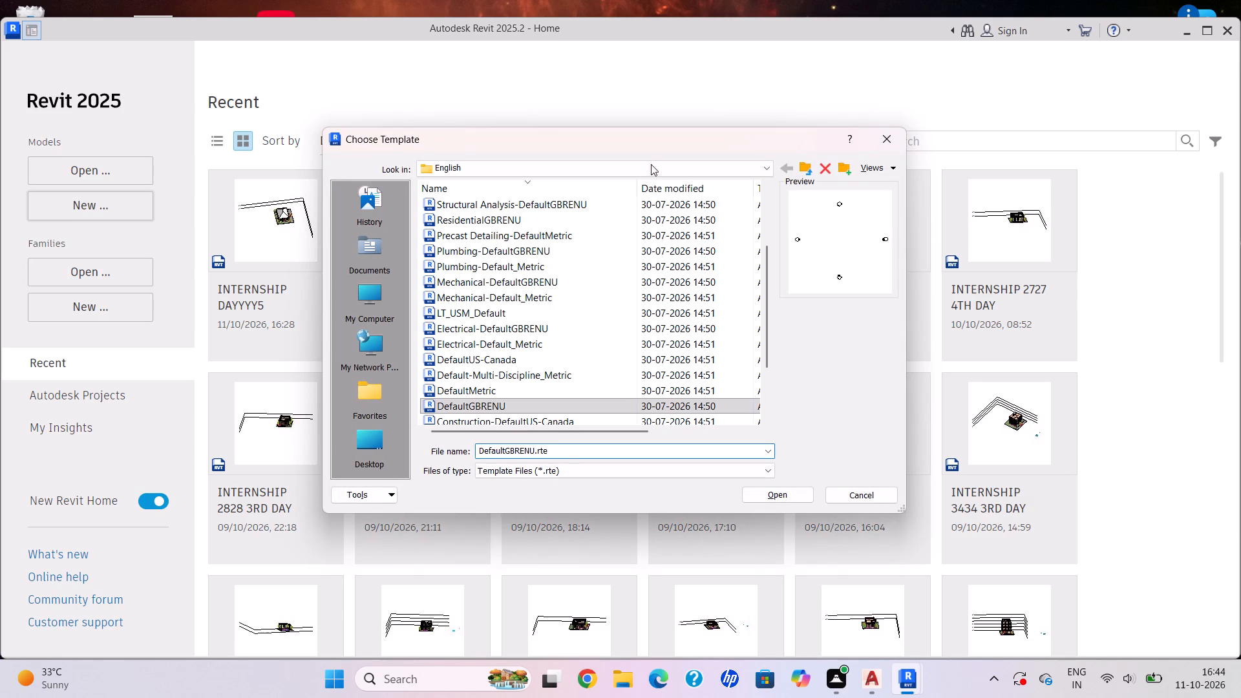
pyautogui.click(763, 164)
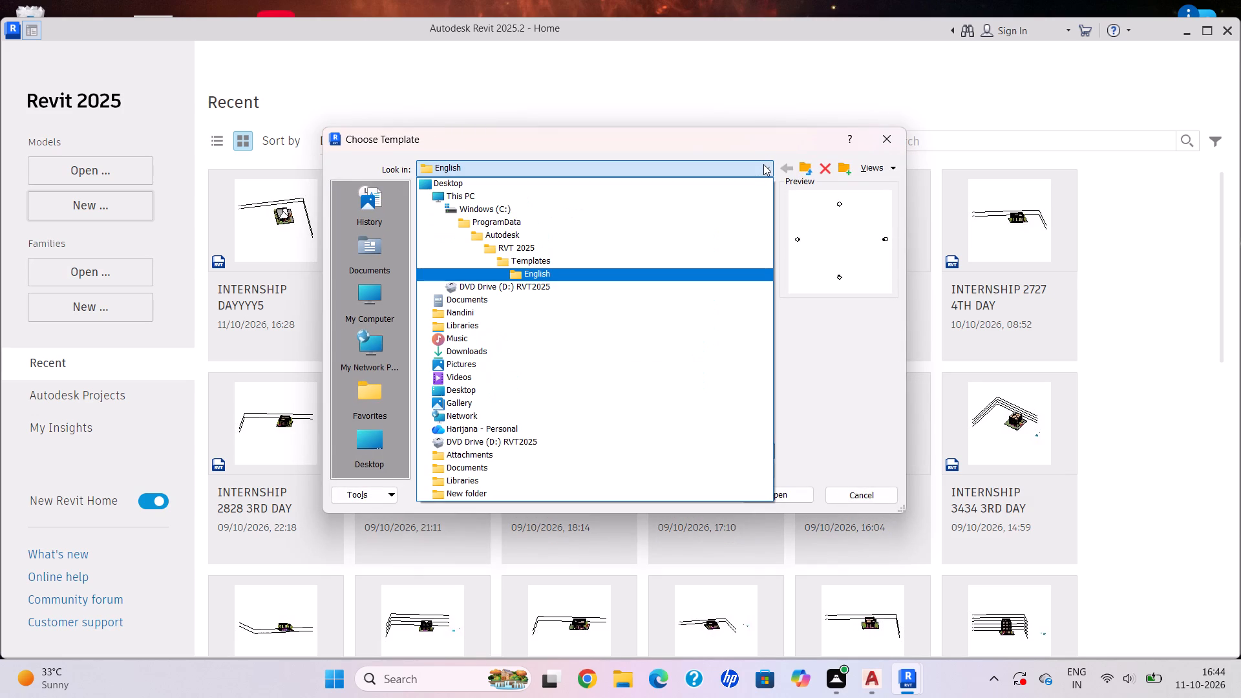
pyautogui.doubleClick(601, 246)
pyautogui.doubleClick(532, 215)
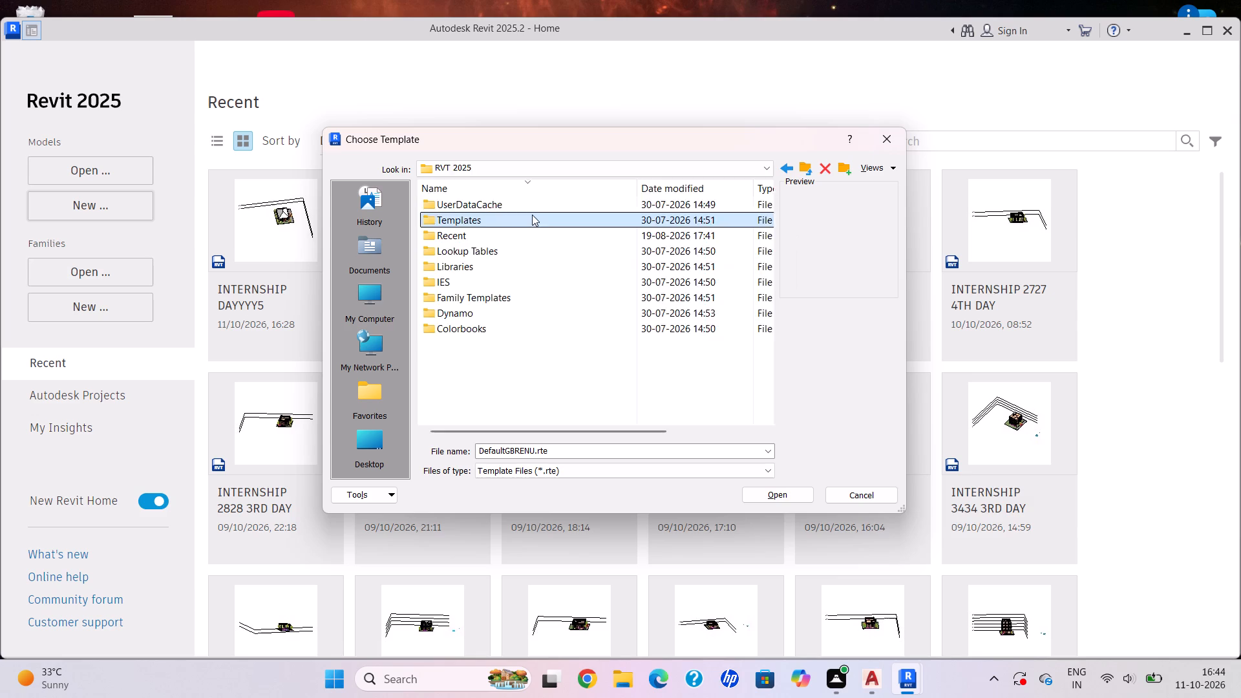
pyautogui.scroll(-6, 528, 332)
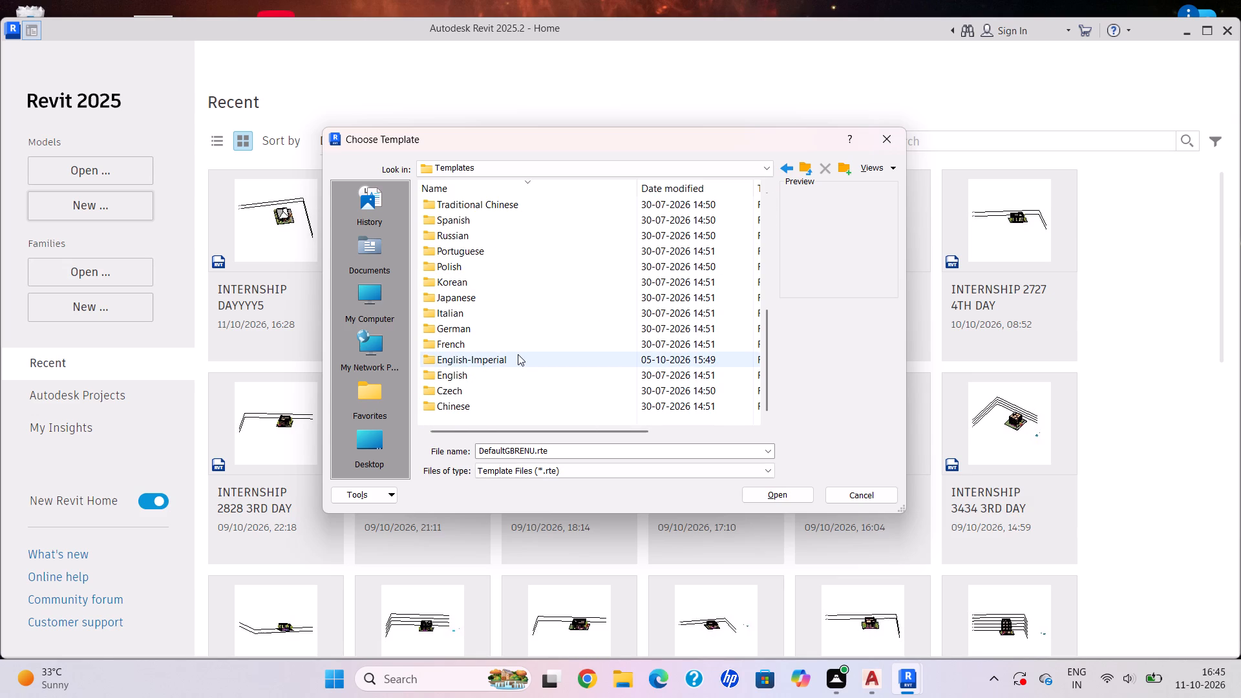
pyautogui.doubleClick(518, 354)
pyautogui.click(518, 355)
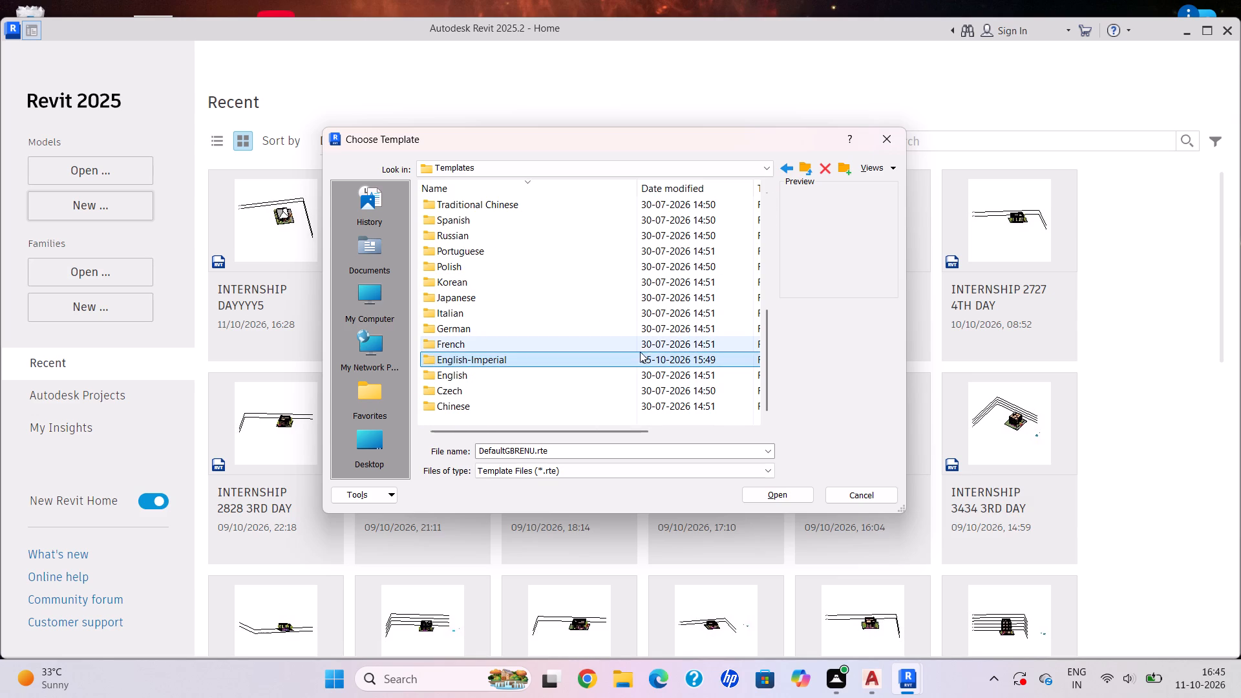
pyautogui.doubleClick(634, 356)
pyautogui.scroll(-4, 553, 370)
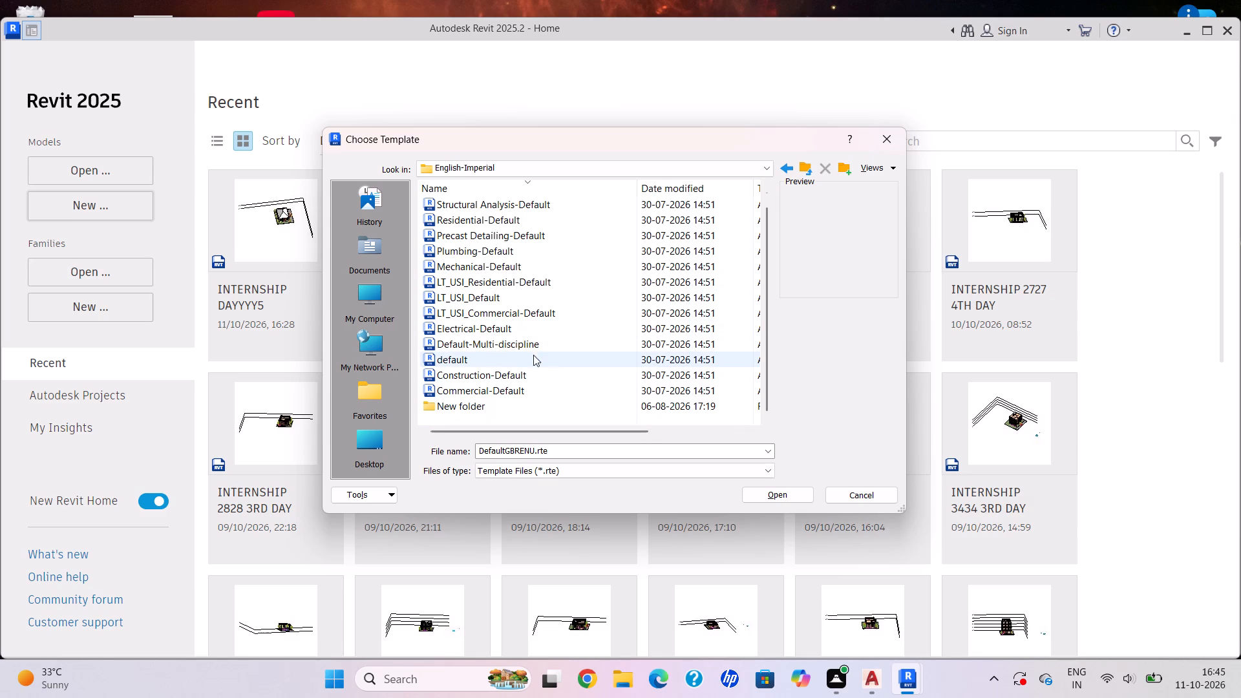
pyautogui.click(519, 355)
pyautogui.click(787, 493)
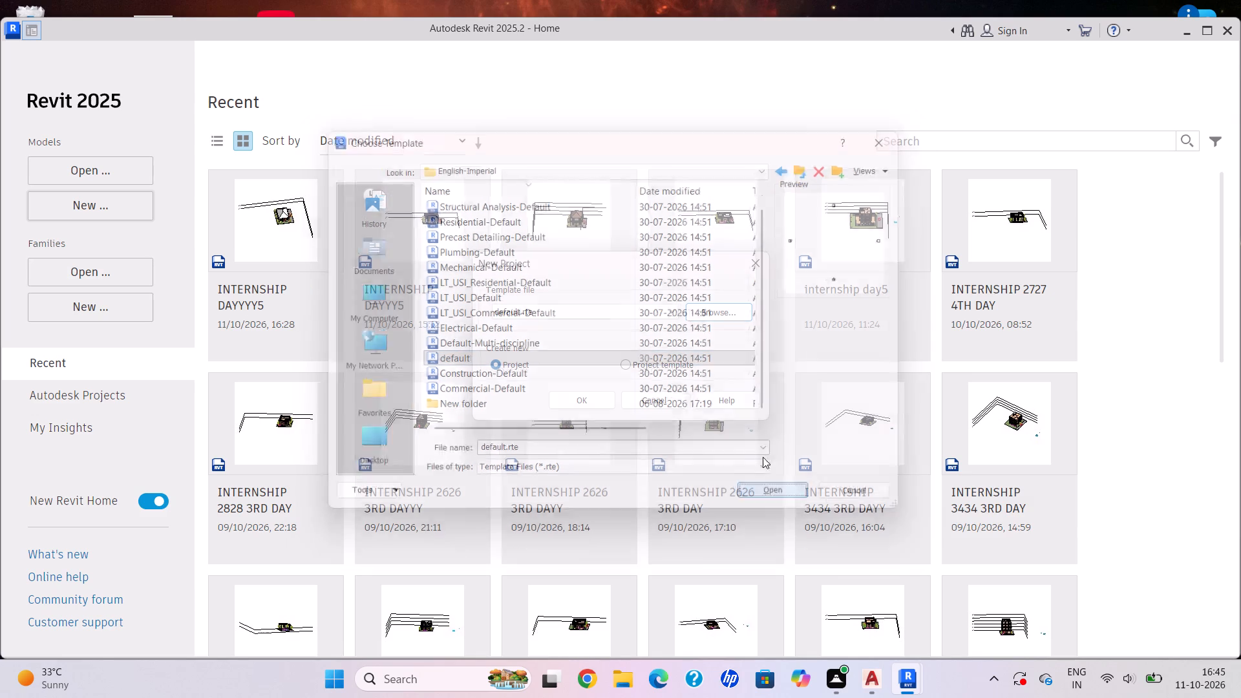
pyautogui.click(562, 403)
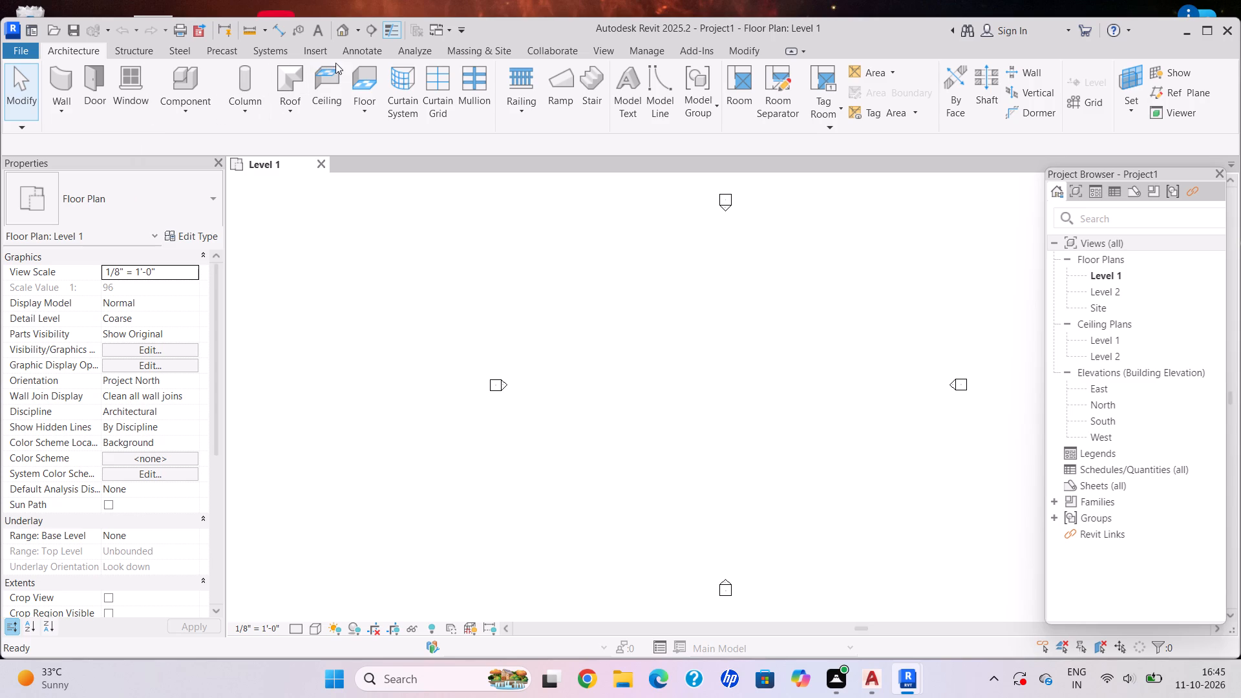
# Link the CAD drawing internship3434.dwg from Documents into Level 1, positioned Auto - Origin to Internal Origin.
pyautogui.click(317, 45)
pyautogui.click(132, 105)
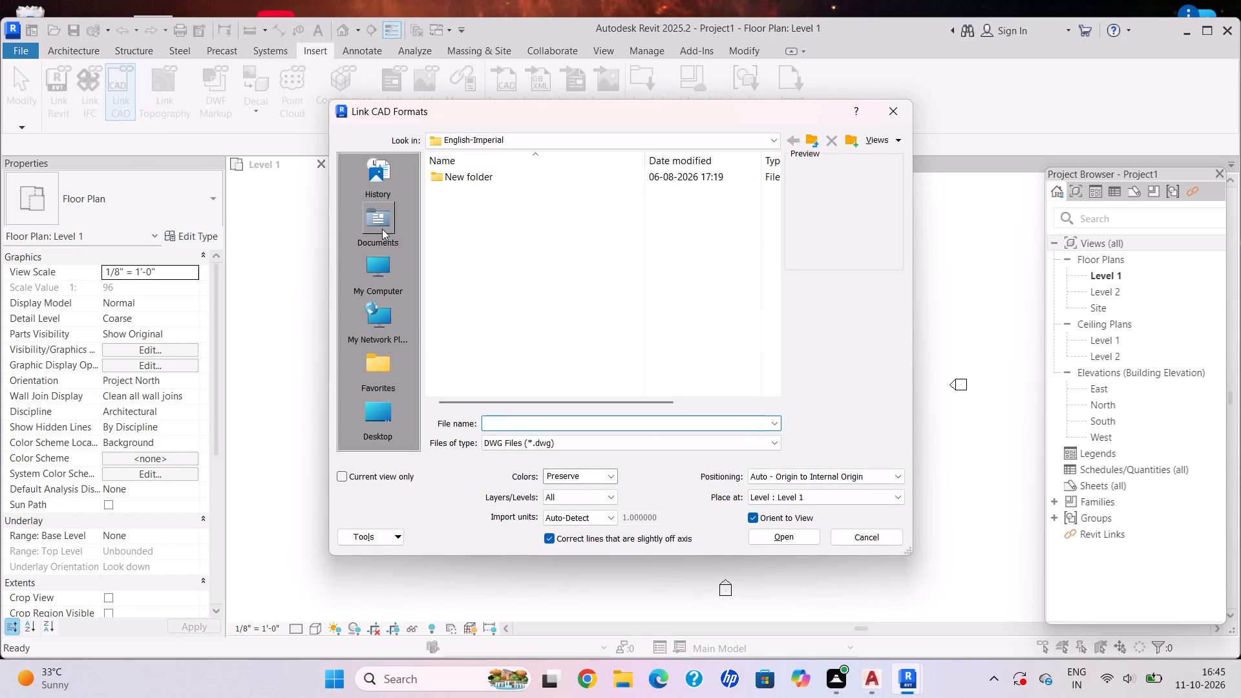
pyautogui.doubleClick(382, 229)
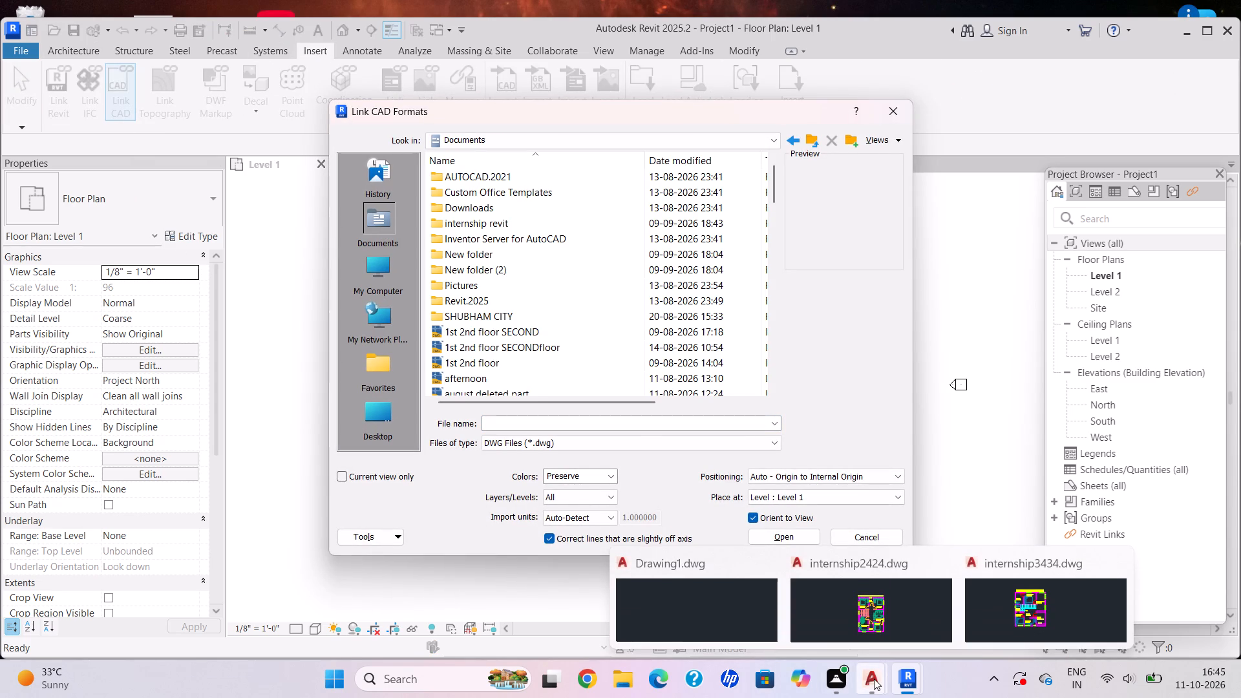
pyautogui.click(383, 229)
pyautogui.scroll(-13, 577, 285)
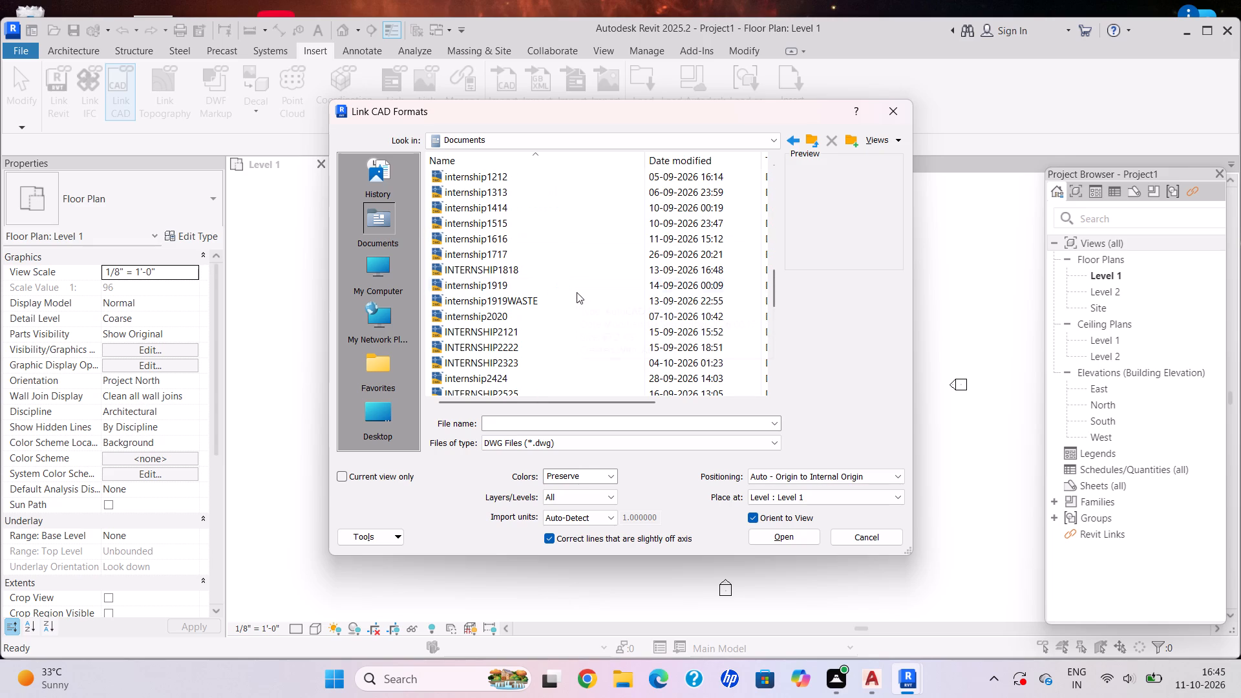
pyautogui.scroll(-4, 562, 326)
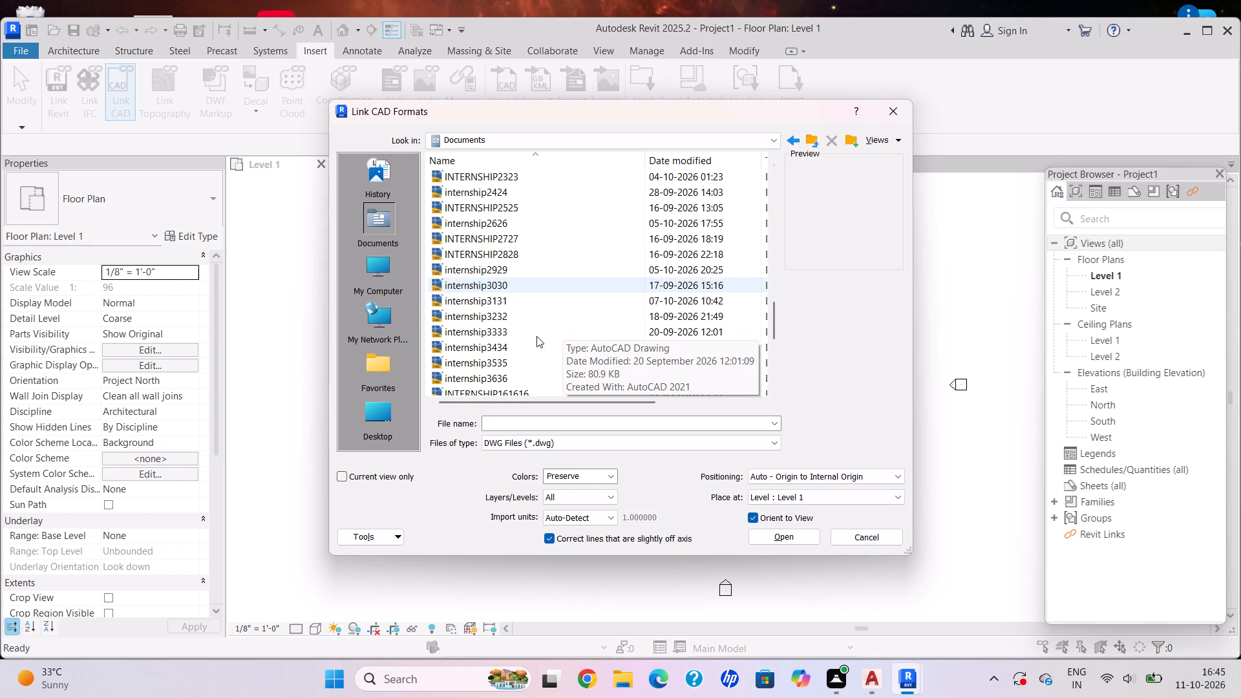
pyautogui.click(527, 344)
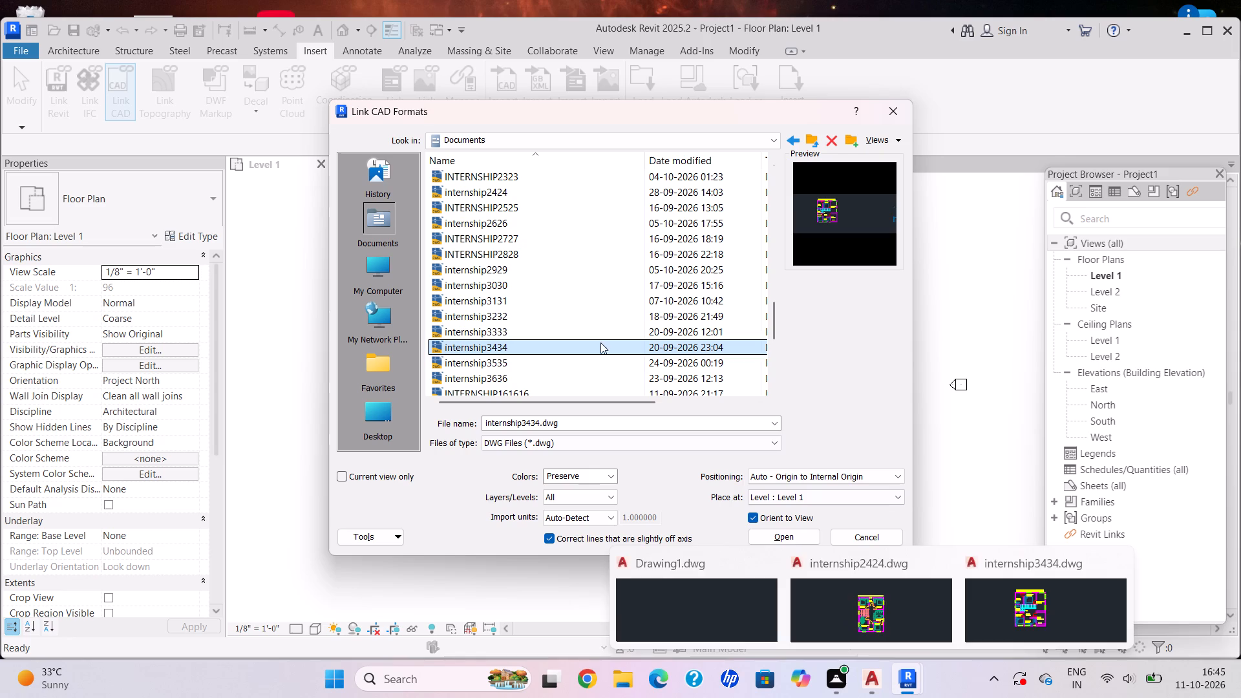
pyautogui.click(564, 347)
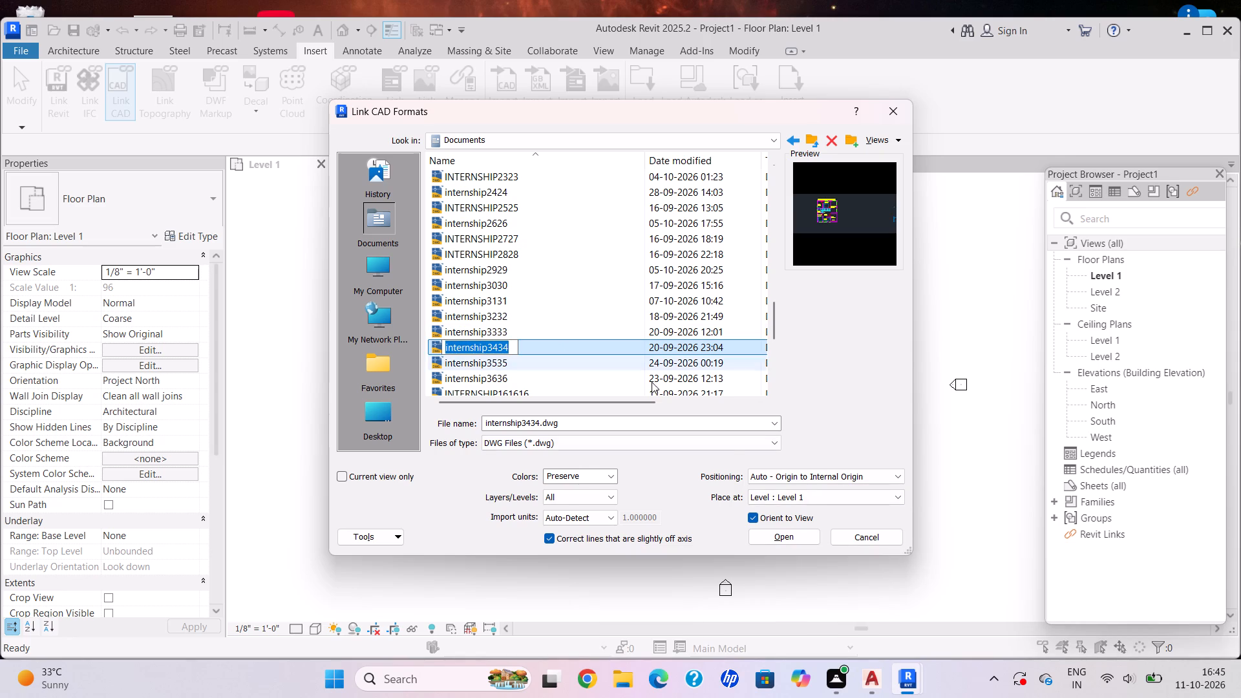
pyautogui.doubleClick(639, 346)
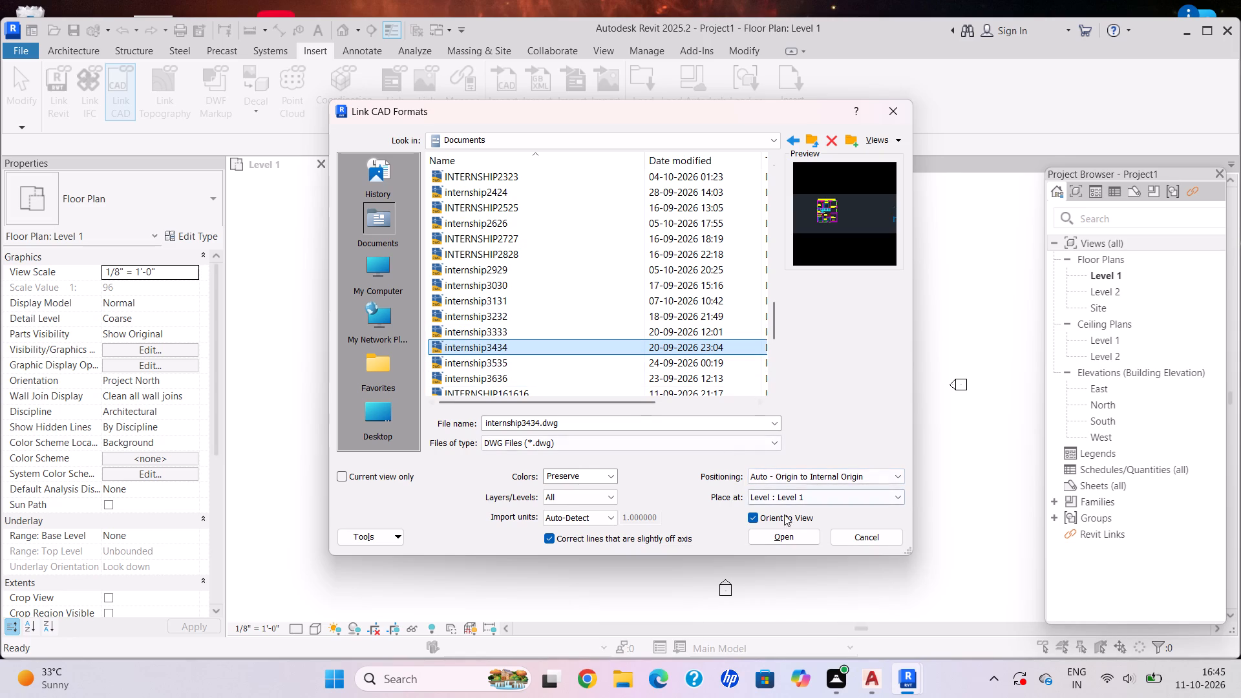
pyautogui.click(791, 535)
# Examine the room layout of the linked north-face house plan in the Level 1 view.
pyautogui.scroll(2, 823, 264)
pyautogui.scroll(-1, 828, 245)
pyautogui.scroll(1, 828, 244)
pyautogui.scroll(3, 844, 293)
pyautogui.scroll(-1, 844, 293)
pyautogui.scroll(4, 844, 293)
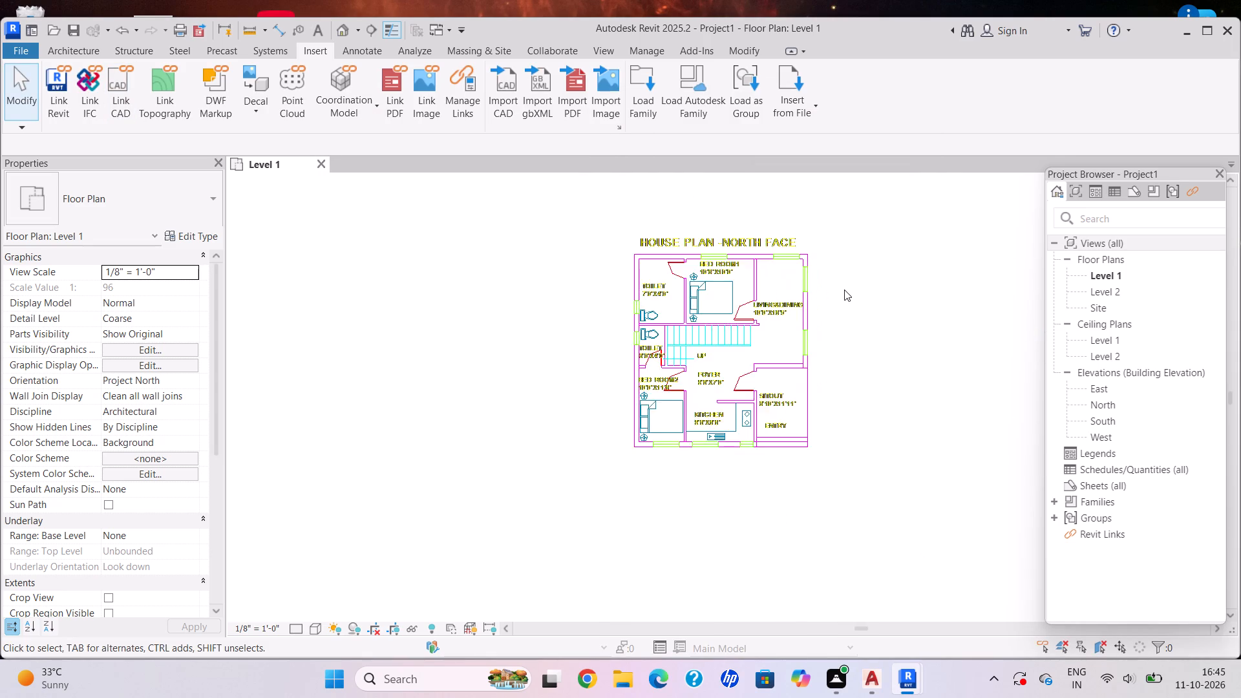
pyautogui.scroll(3, 844, 290)
pyautogui.scroll(-1, 840, 288)
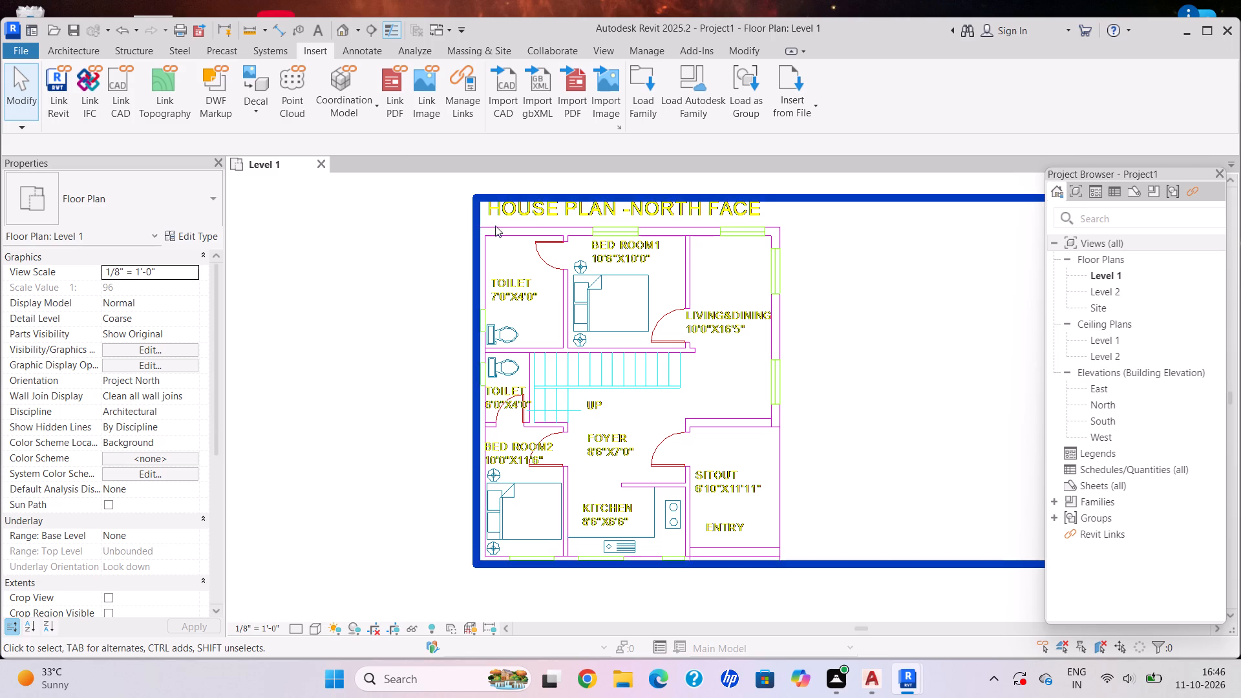
pyautogui.scroll(2, 655, 200)
pyautogui.scroll(1, 760, 276)
pyautogui.scroll(-1, 765, 279)
pyautogui.moveTo(765, 279); pyautogui.dragTo(738, 248, button='middle')
pyautogui.moveTo(735, 244); pyautogui.dragTo(731, 235, button='middle')
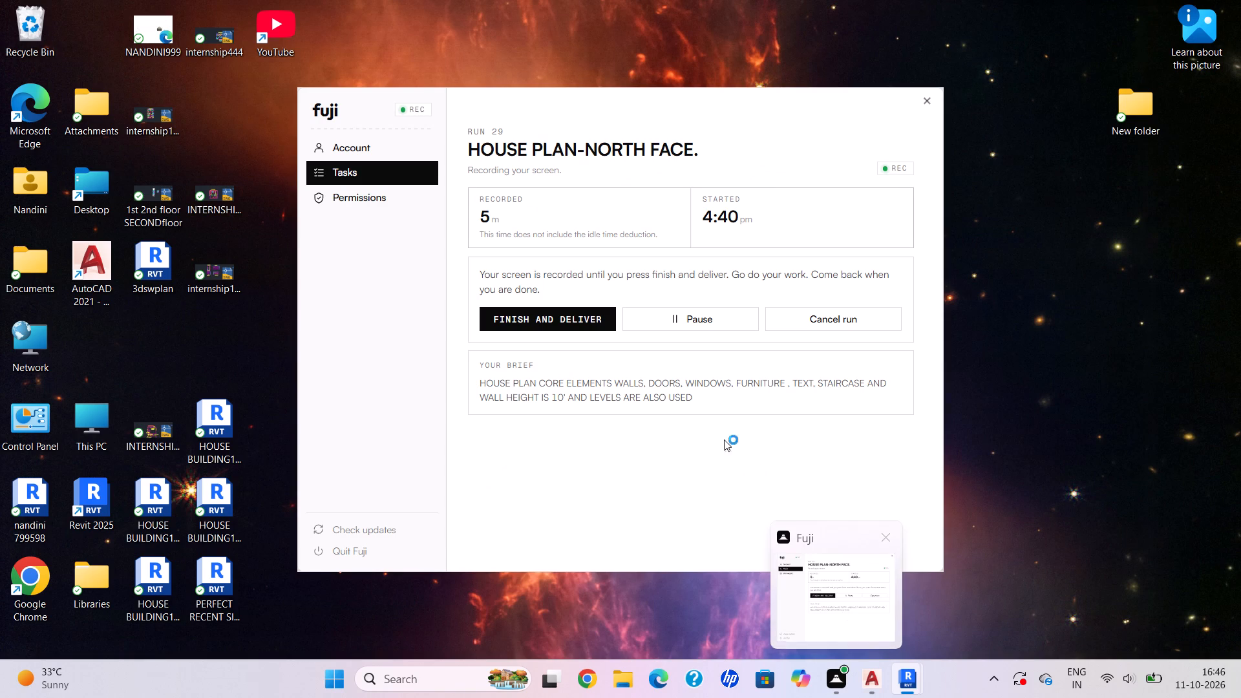
# Start an architectural wall with the Basic Wall Generic - 8" type and set its structure layer thickness to 9'.
pyautogui.click(52, 52)
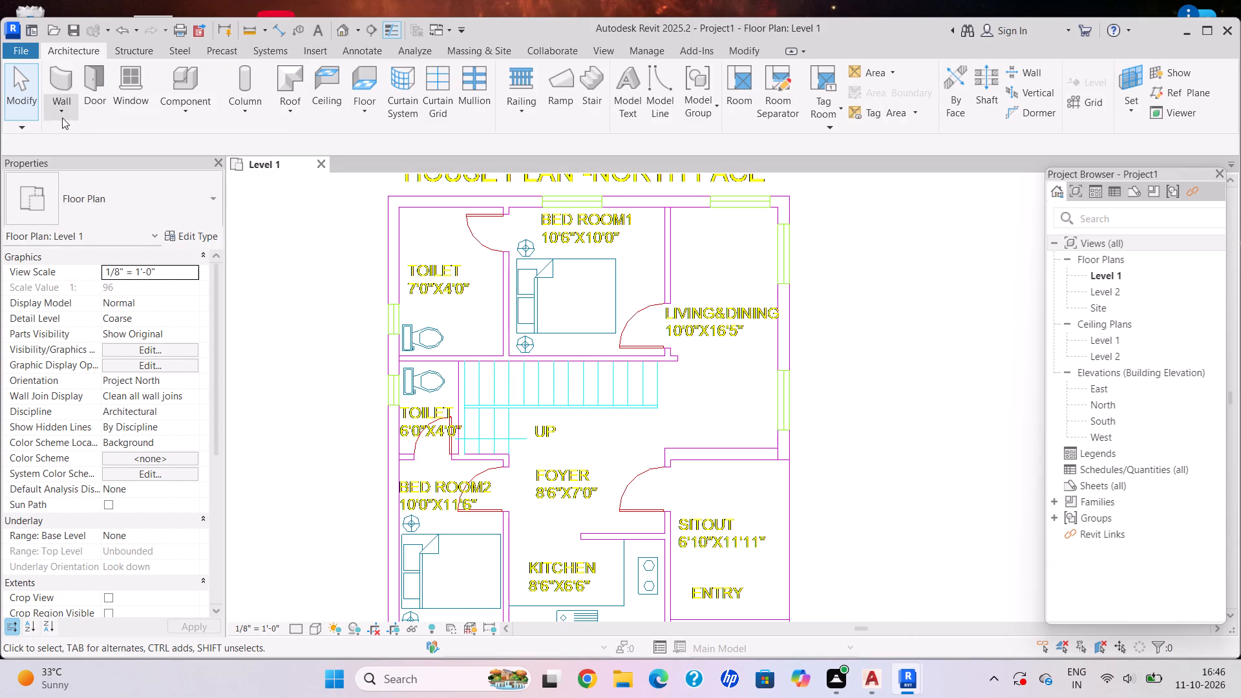
pyautogui.click(52, 112)
pyautogui.click(71, 134)
pyautogui.click(106, 201)
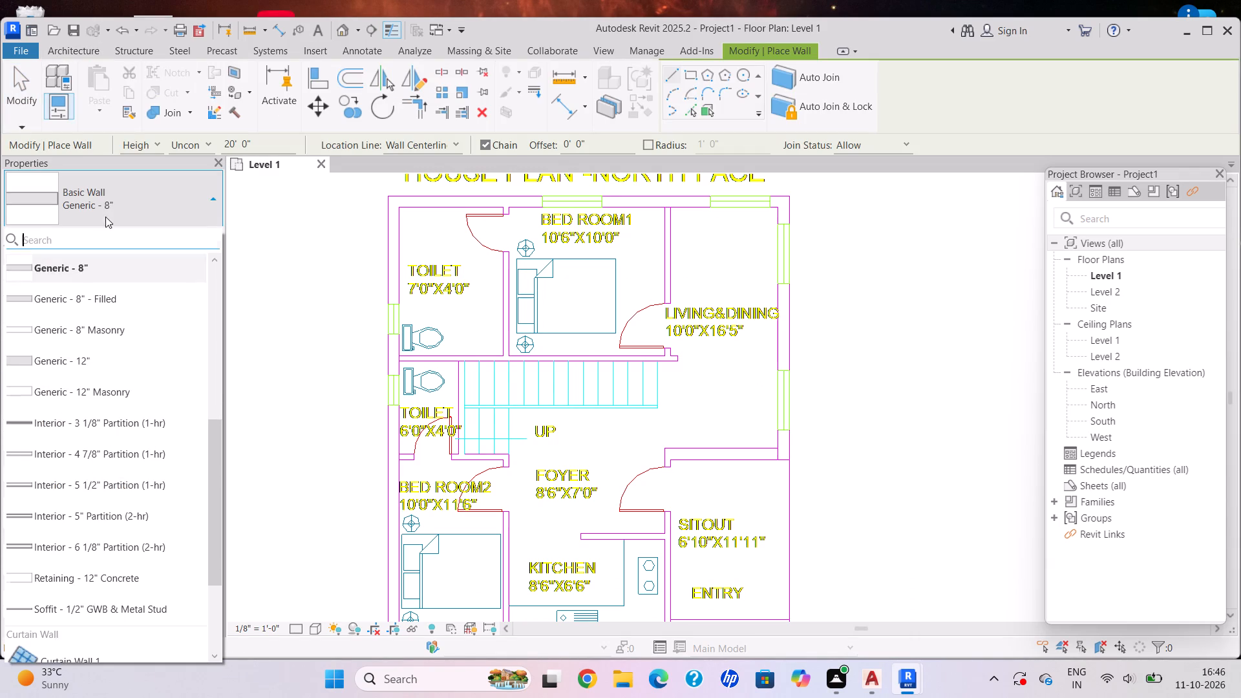
pyautogui.click(106, 268)
pyautogui.click(209, 234)
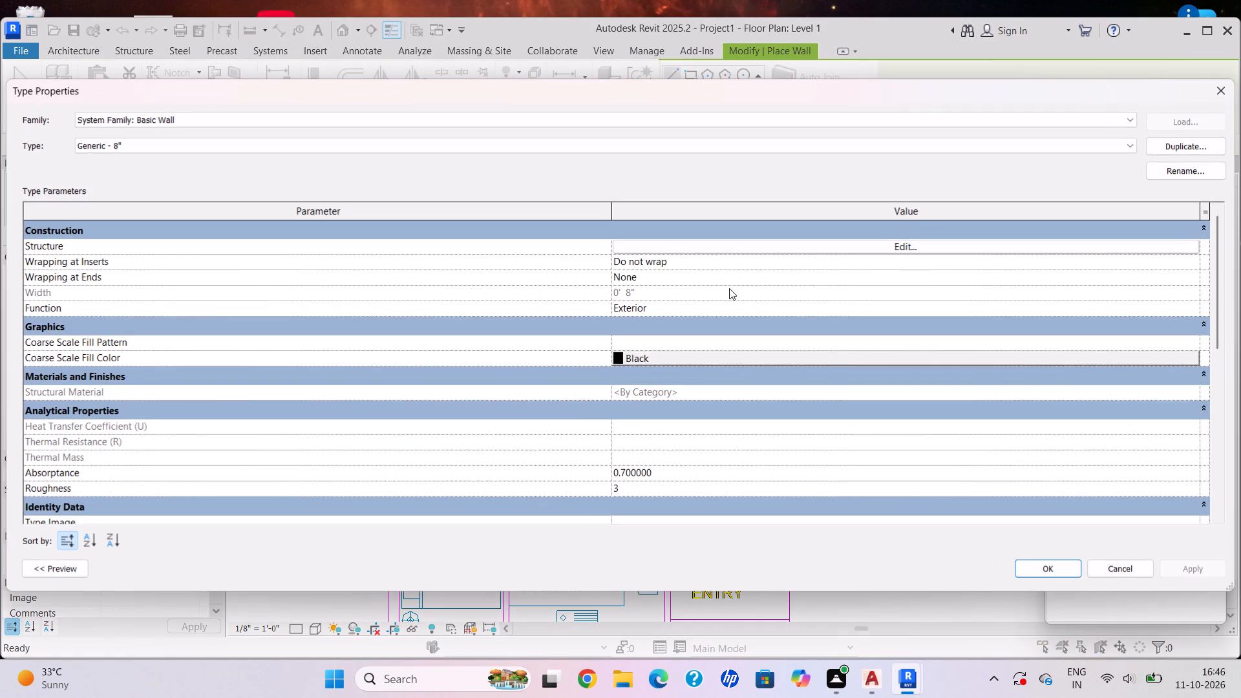
pyautogui.click(895, 249)
pyautogui.click(659, 242)
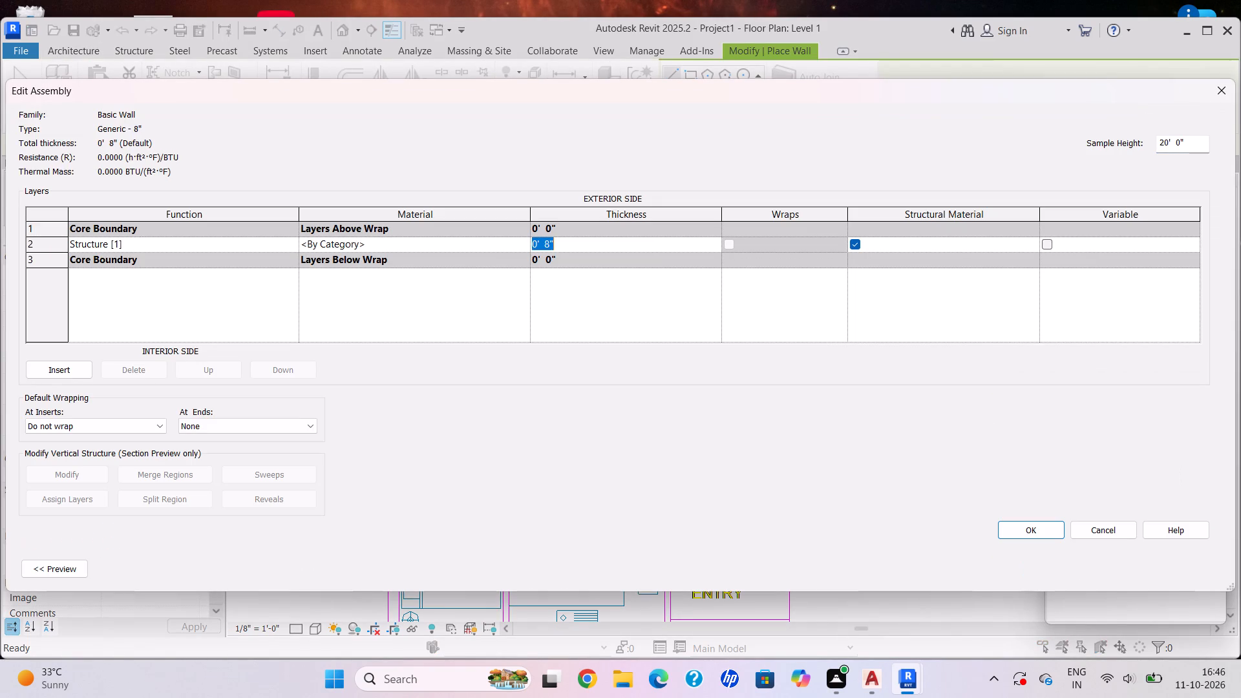
pyautogui.press('BackSpace')
pyautogui.write("9'")
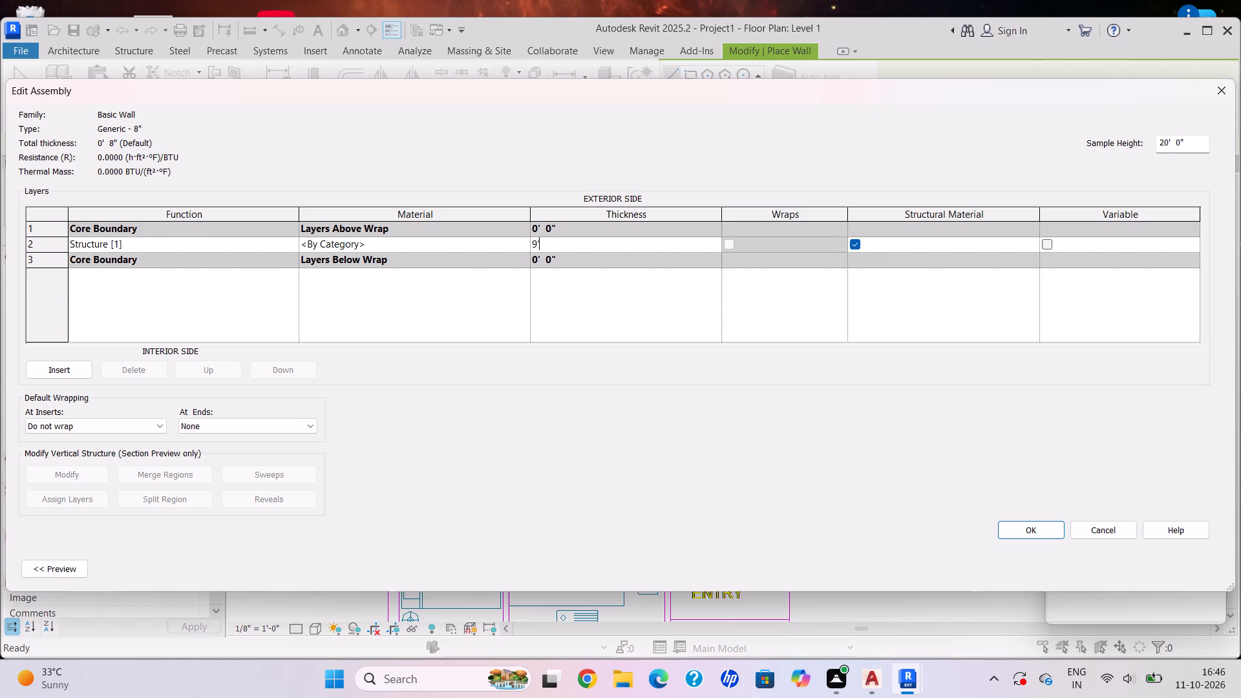
pyautogui.press('Return')
pyautogui.click(1034, 531)
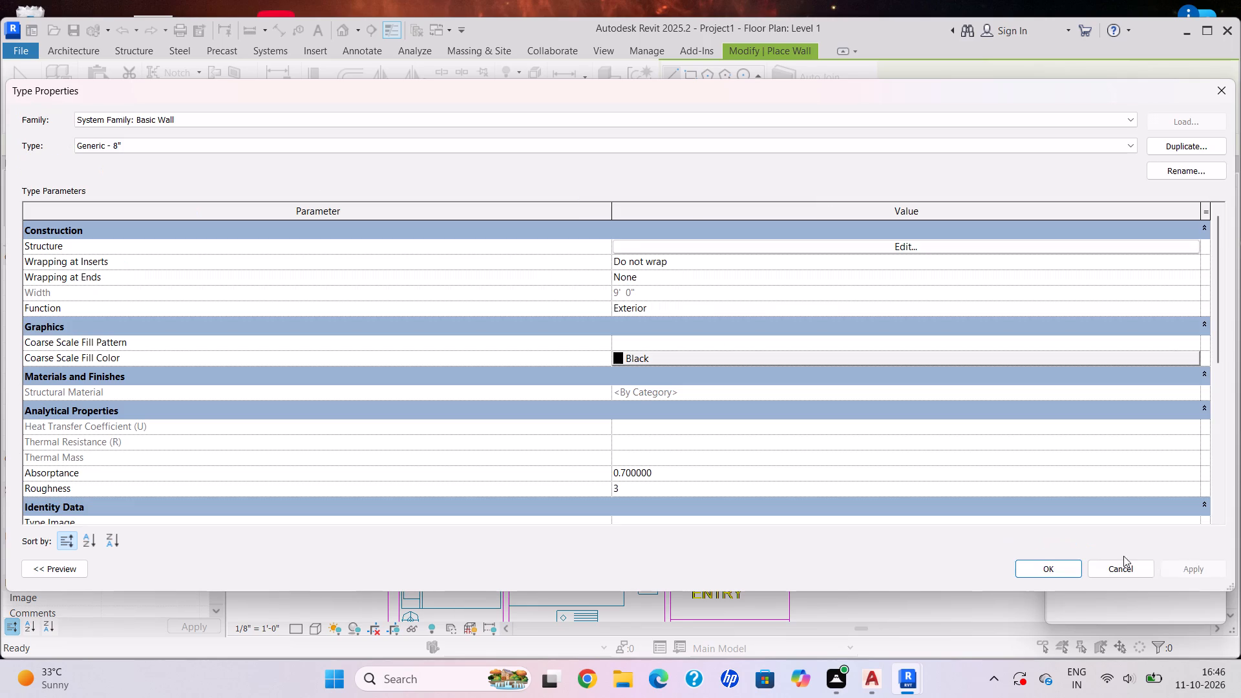
pyautogui.click(1200, 570)
pyautogui.click(1044, 570)
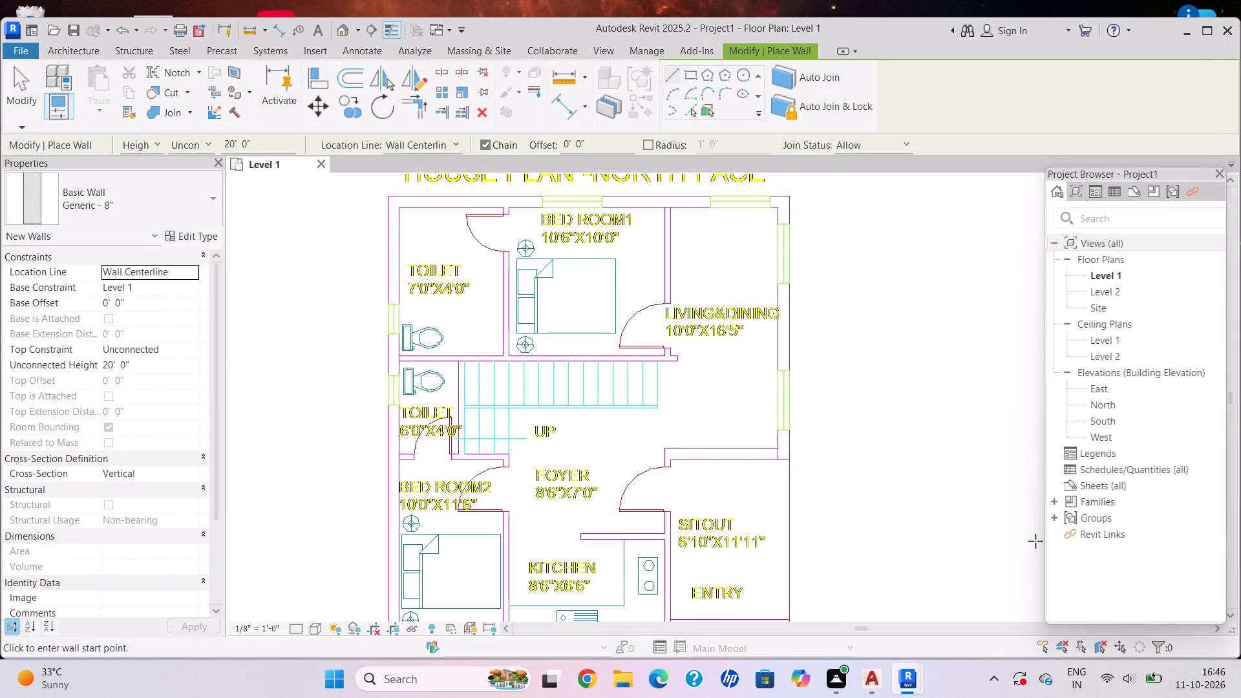
# Set the new walls' location line to Finish Face: Exterior and their unconnected height to 10'.
pyautogui.click(196, 271)
pyautogui.click(176, 311)
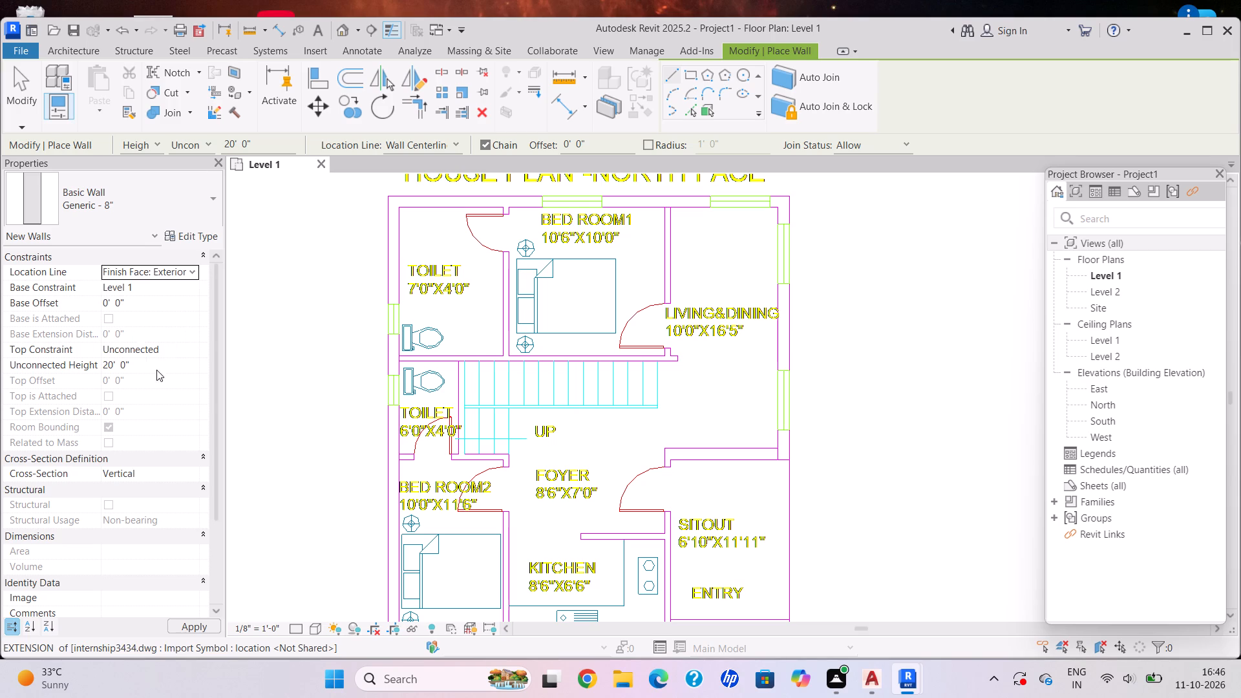
pyautogui.click(156, 370)
pyautogui.press('BackSpace')
pyautogui.write("10'")
pyautogui.press('Return')
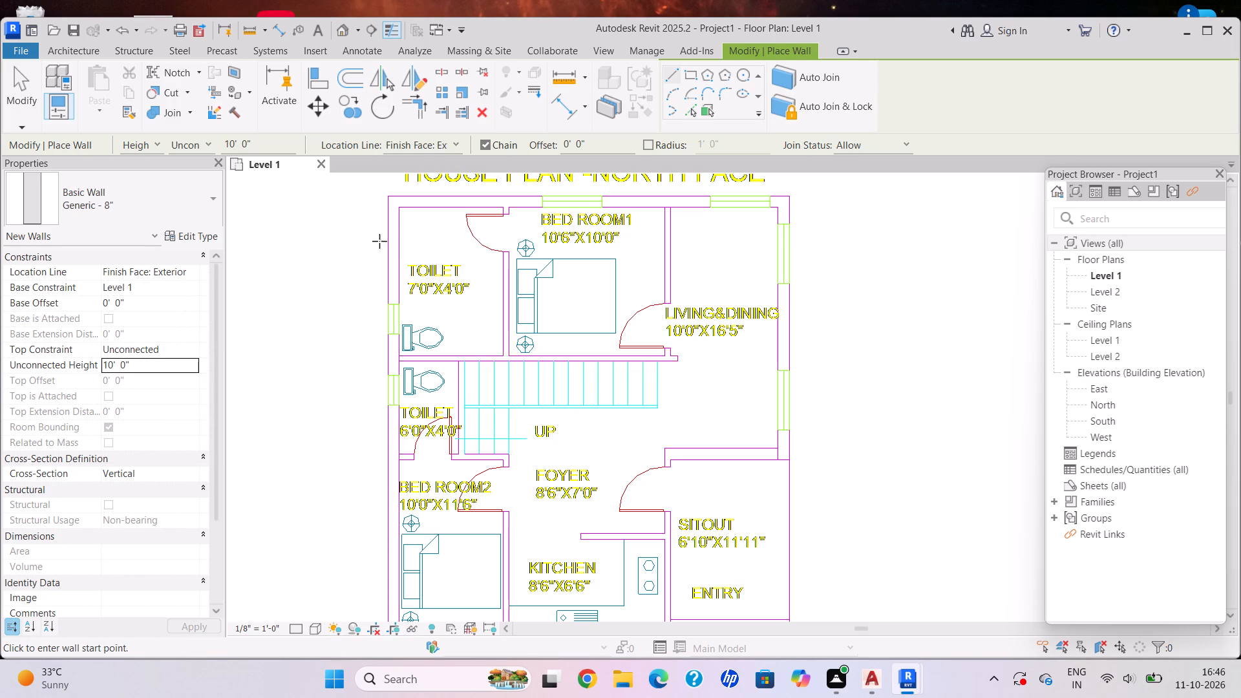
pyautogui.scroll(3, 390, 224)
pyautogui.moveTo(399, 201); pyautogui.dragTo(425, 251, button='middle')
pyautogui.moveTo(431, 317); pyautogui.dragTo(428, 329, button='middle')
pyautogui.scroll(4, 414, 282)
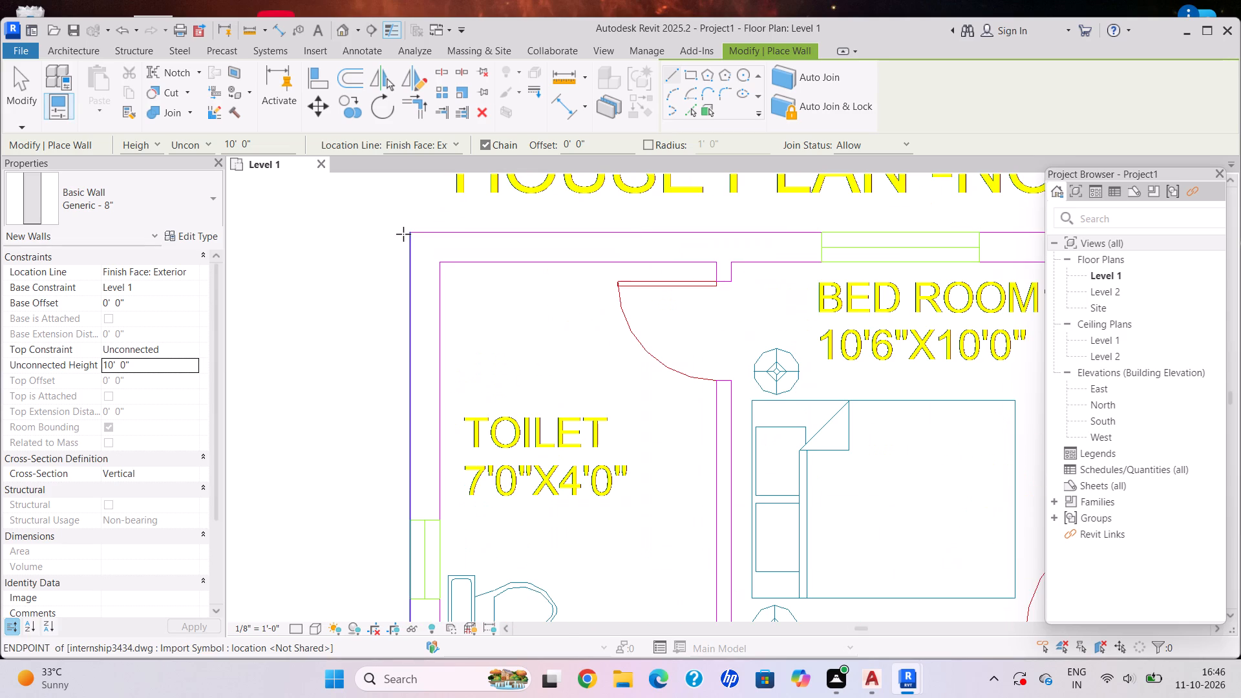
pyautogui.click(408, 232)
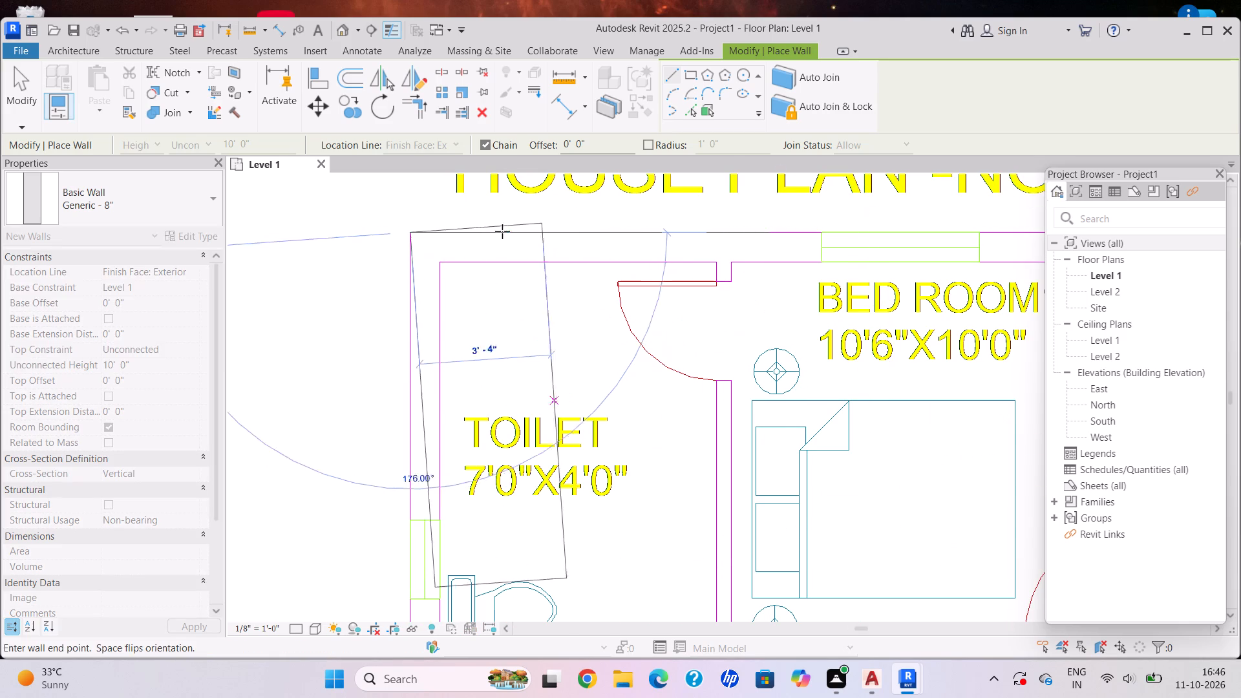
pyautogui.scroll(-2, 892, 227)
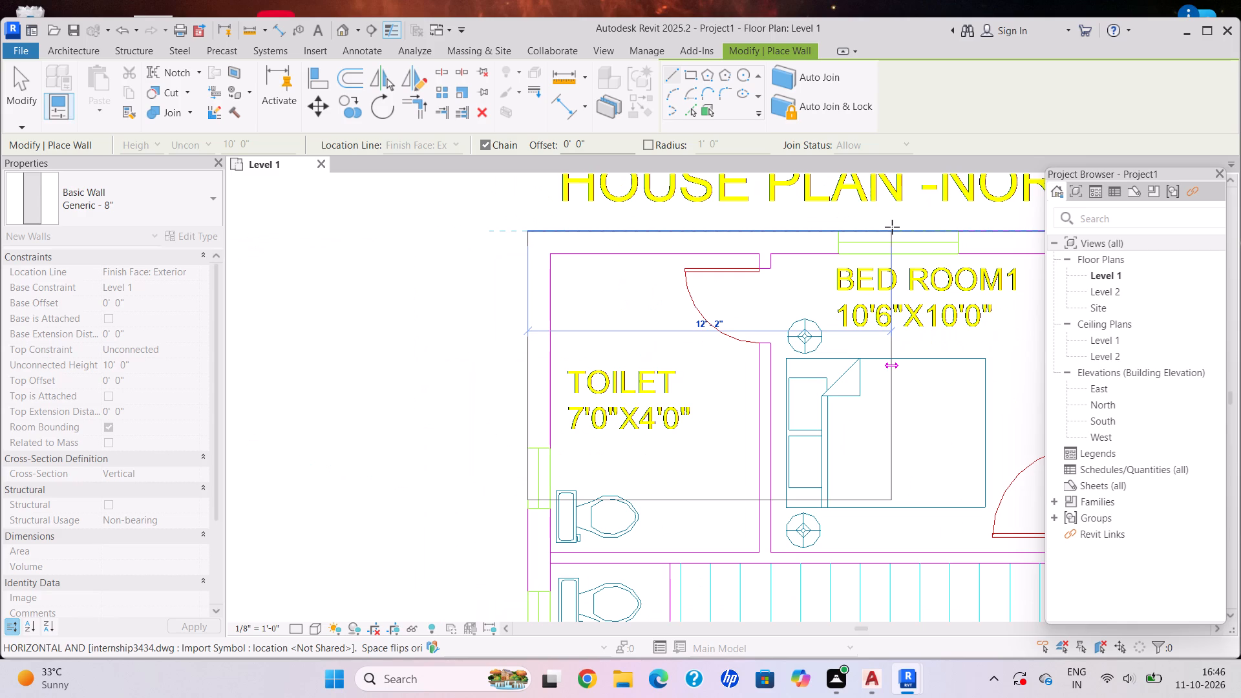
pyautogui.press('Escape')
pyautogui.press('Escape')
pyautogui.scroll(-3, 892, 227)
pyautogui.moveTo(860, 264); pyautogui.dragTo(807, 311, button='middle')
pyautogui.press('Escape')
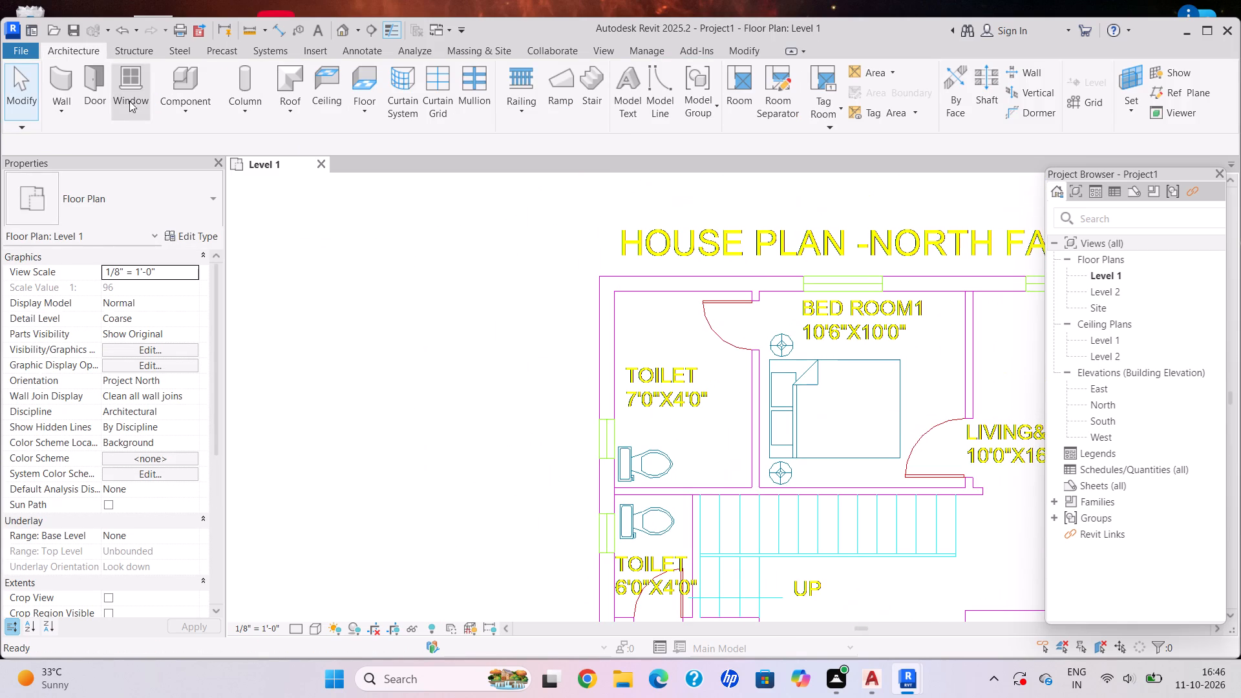
# Restart the architectural wall with the Generic - 8" type and set its structure layer thickness to 9".
pyautogui.click(63, 106)
pyautogui.click(94, 136)
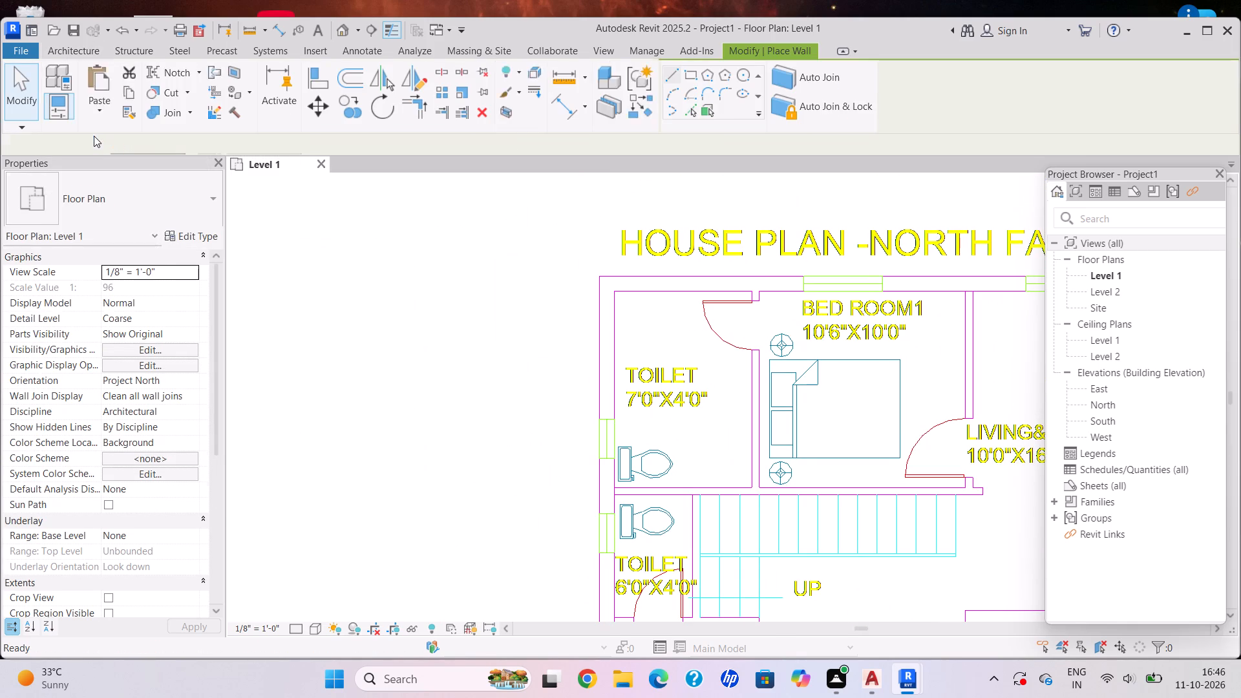
pyautogui.click(109, 195)
pyautogui.click(87, 266)
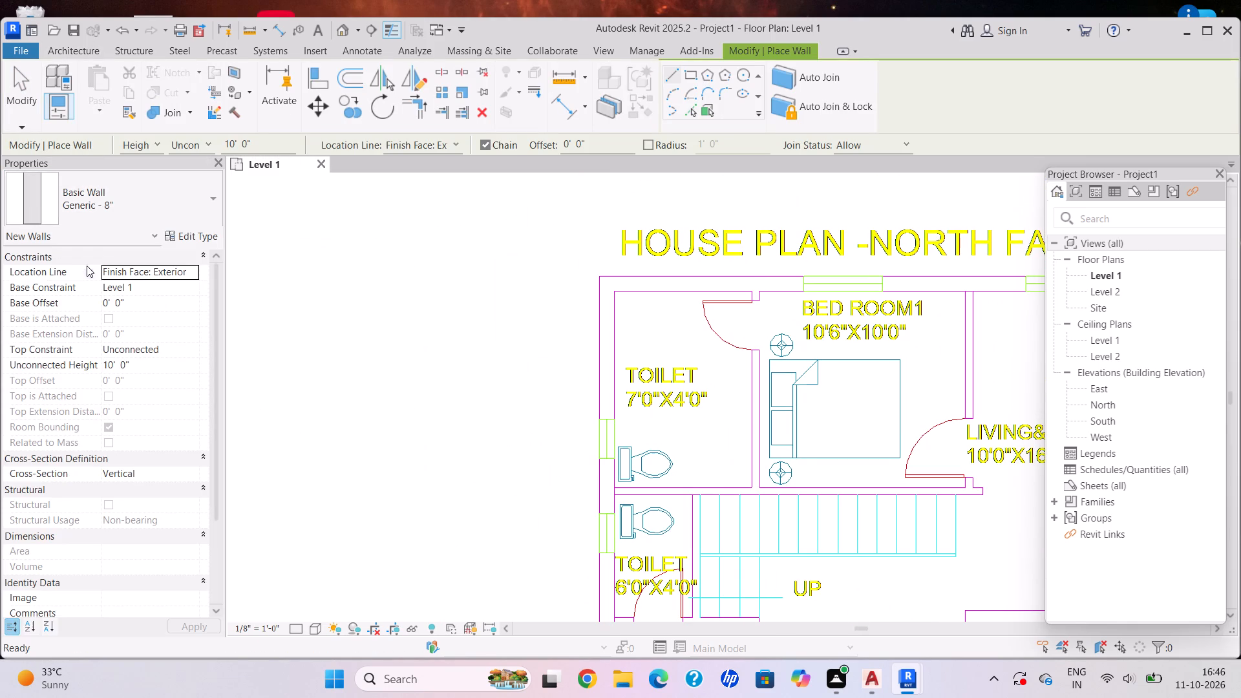
pyautogui.click(186, 239)
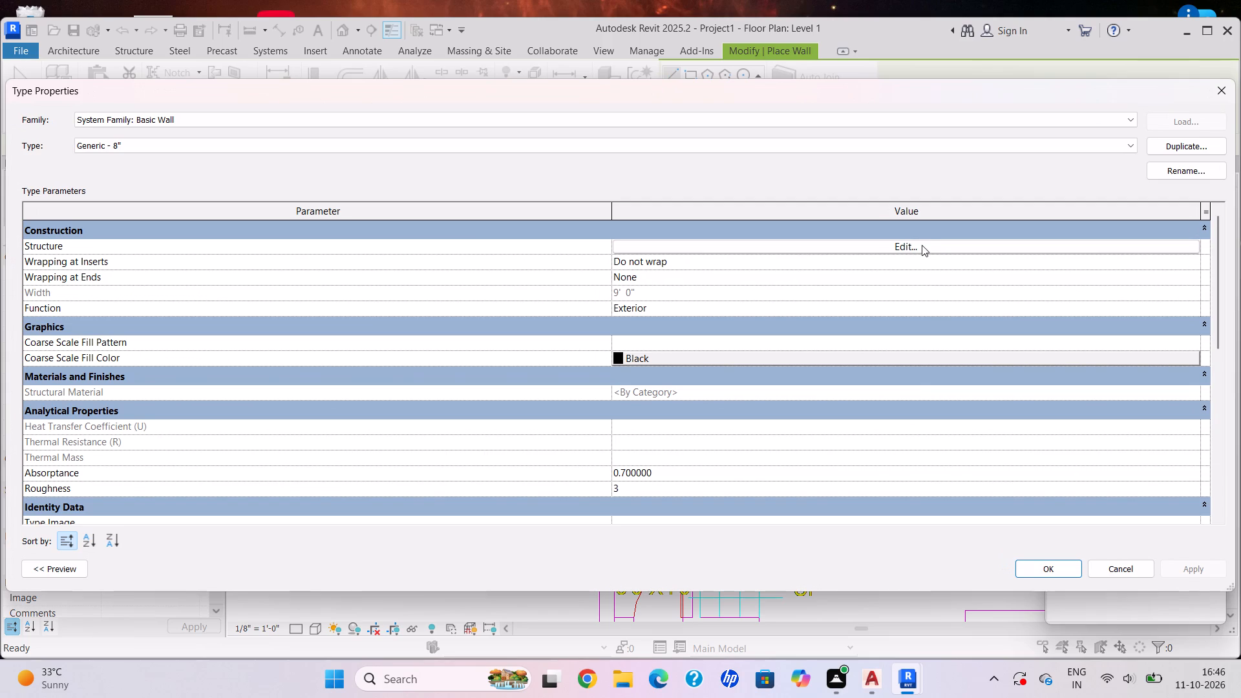
pyautogui.click(907, 245)
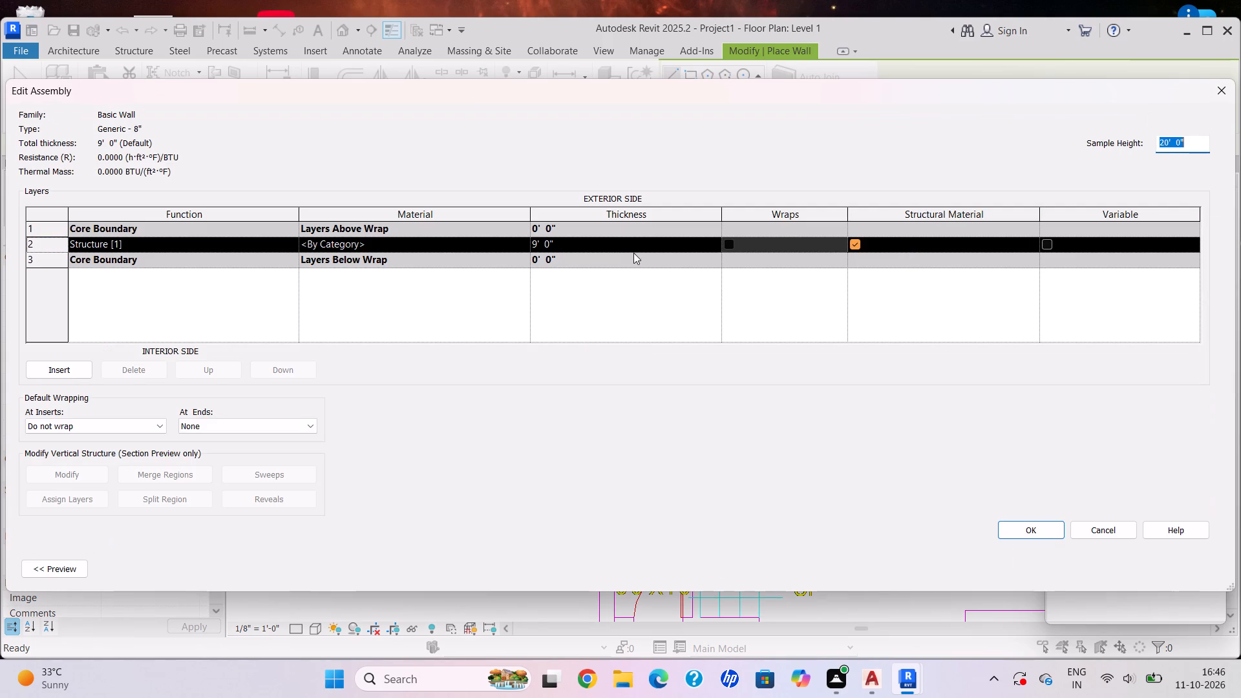
pyautogui.click(630, 253)
pyautogui.click(615, 250)
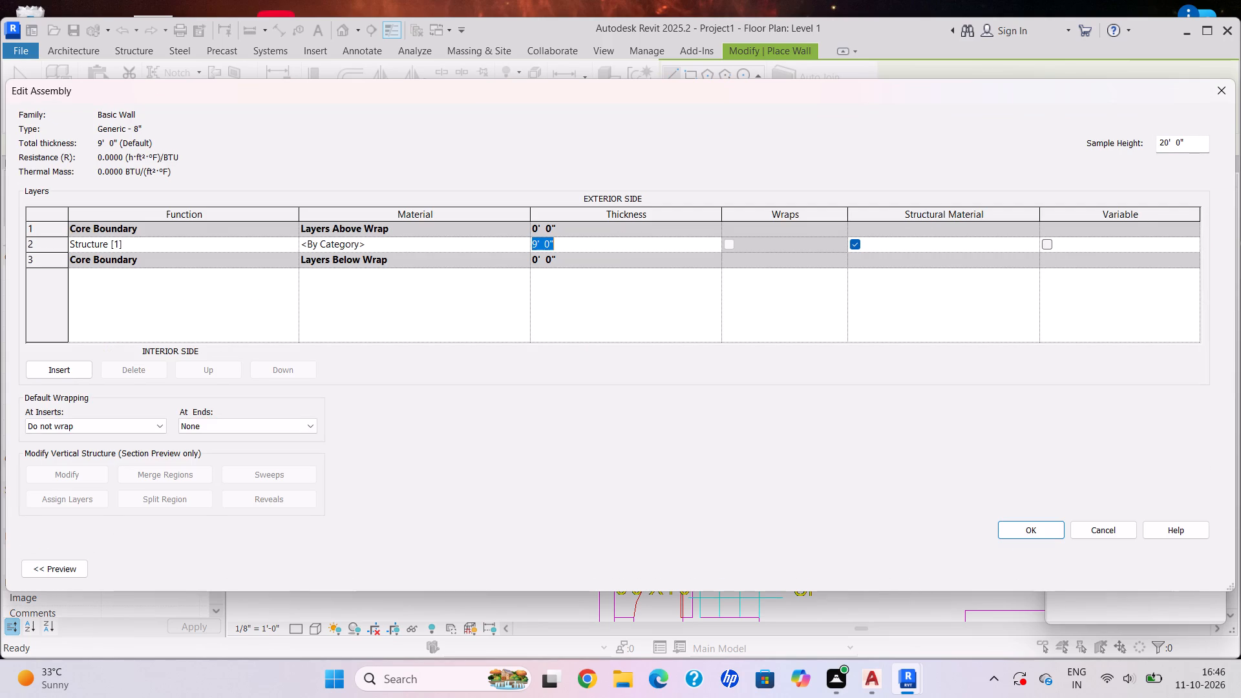
pyautogui.press('BackSpace')
pyautogui.press('9')
pyautogui.hotkey('shift', '"')
pyautogui.press('Return')
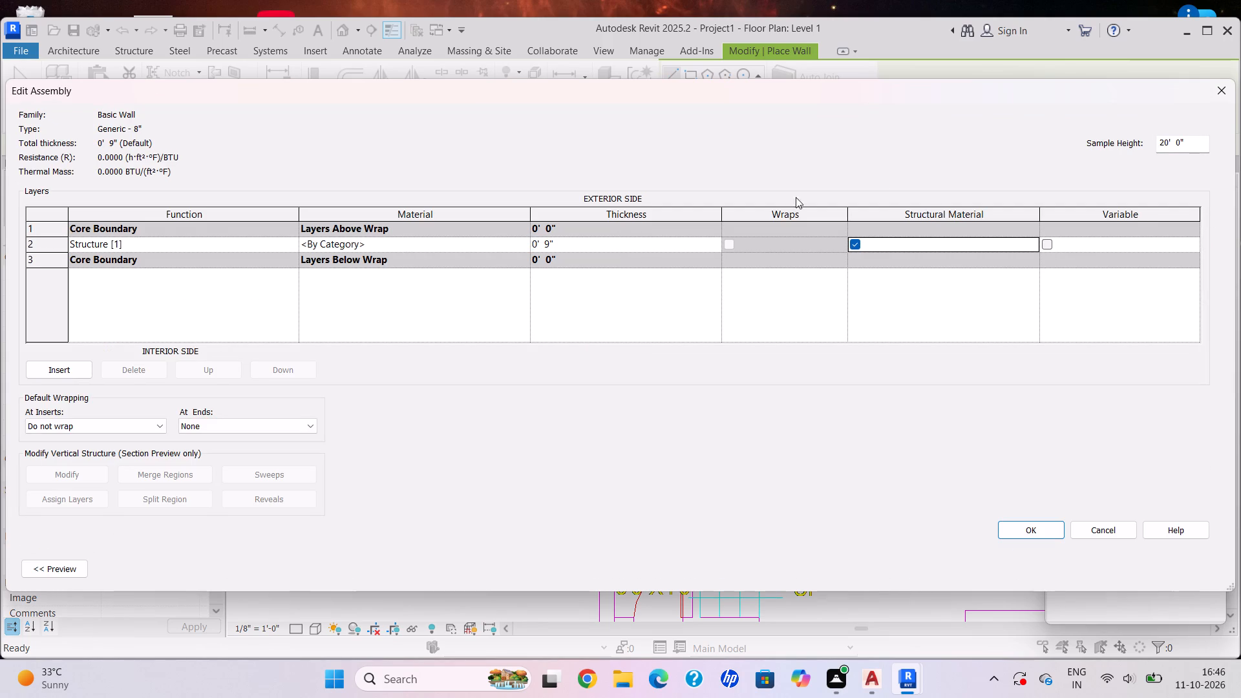
# Set the sample height of the Generic - 8" wall assembly to 10' and apply the type changes.
pyautogui.click(1208, 143)
pyautogui.press('BackSpace')
pyautogui.press('BackSpace')
pyautogui.press('BackSpace')
pyautogui.press('BackSpace')
pyautogui.press('BackSpace')
pyautogui.press('BackSpace')
pyautogui.press('BackSpace')
pyautogui.press('BackSpace')
pyautogui.press('BackSpace')
pyautogui.press('BackSpace')
pyautogui.press('BackSpace')
pyautogui.write("10'")
pyautogui.press('Return')
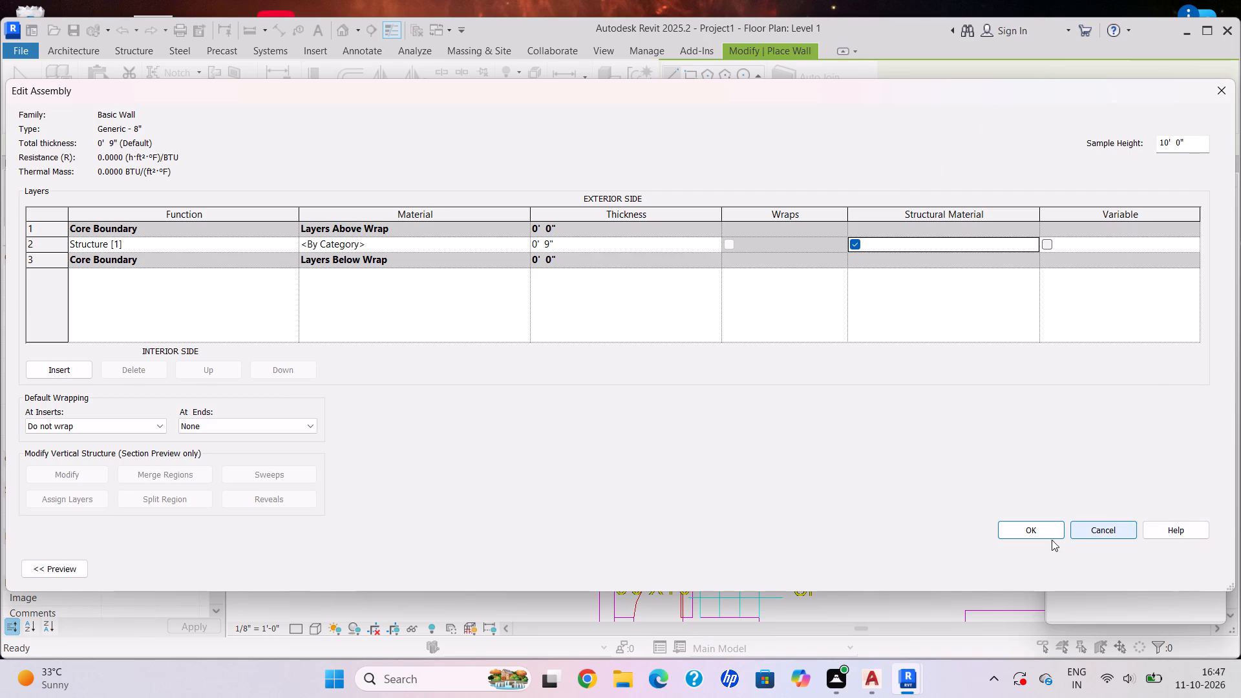
pyautogui.click(1039, 535)
pyautogui.click(1197, 565)
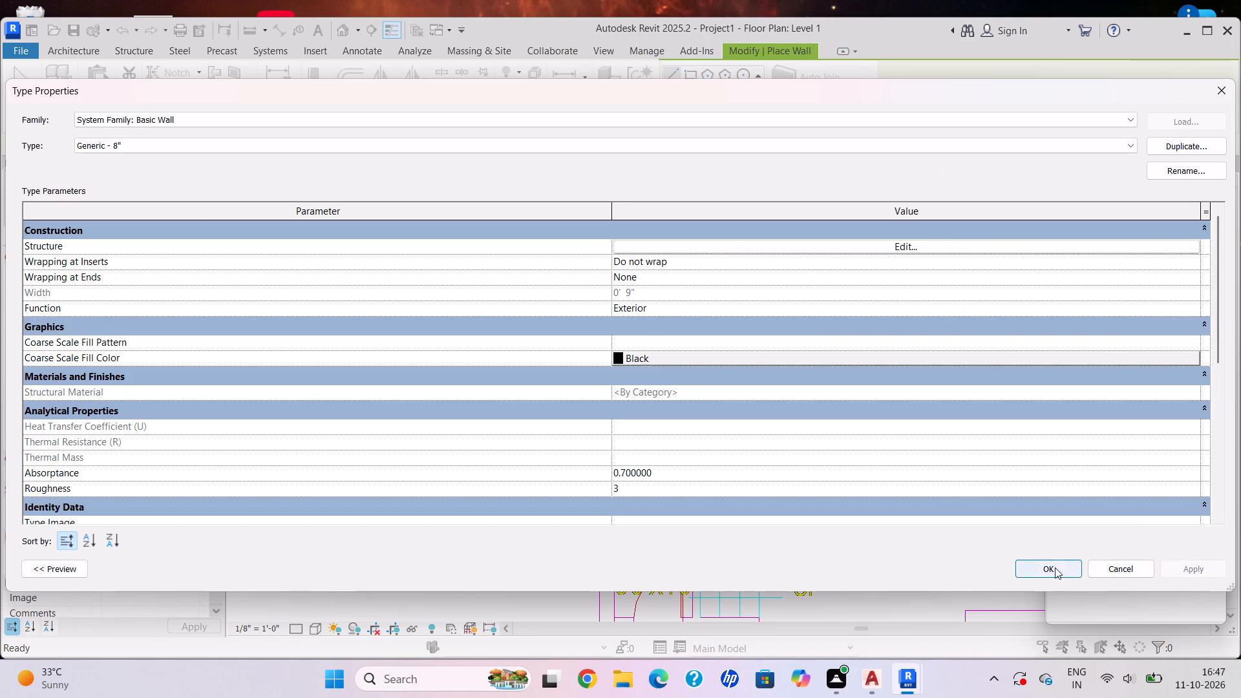
pyautogui.click(1056, 567)
# Draw the exterior wall along the plan's upper outer edge, from the toilet's outer corner to the living and dining room's outer corner.
pyautogui.moveTo(591, 248); pyautogui.dragTo(555, 258, button='middle')
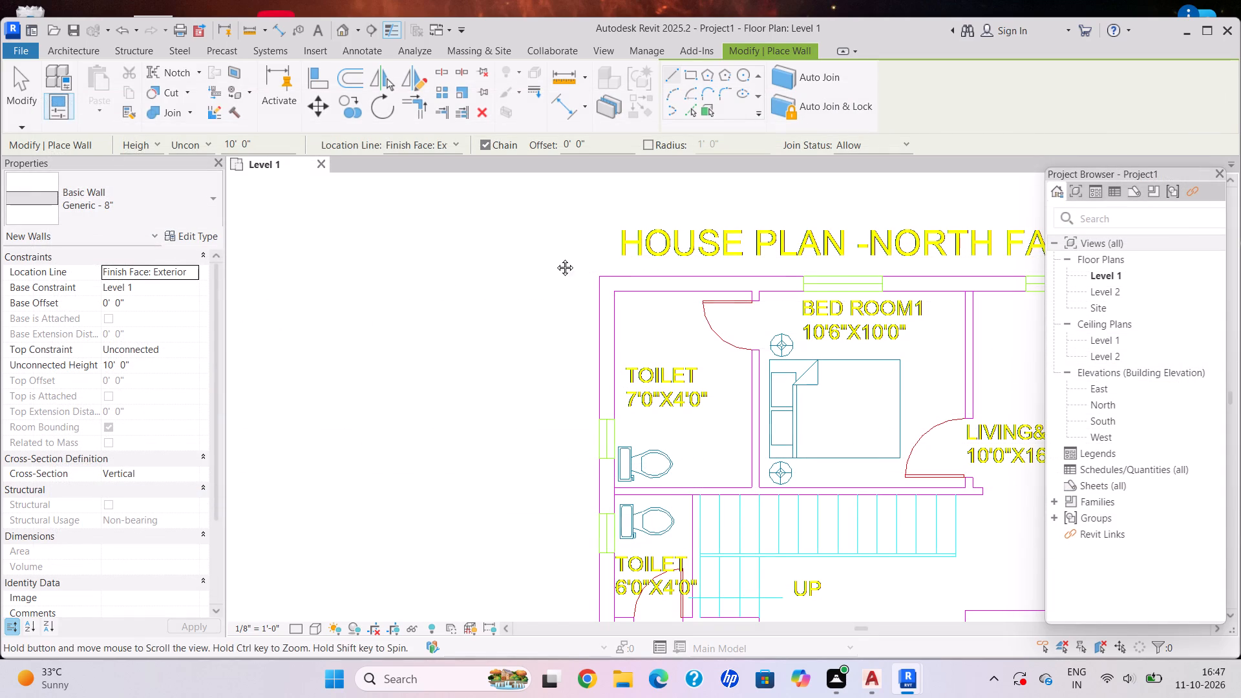
pyautogui.moveTo(555, 258); pyautogui.dragTo(427, 291, button='middle')
pyautogui.scroll(4, 459, 325)
pyautogui.click(419, 315)
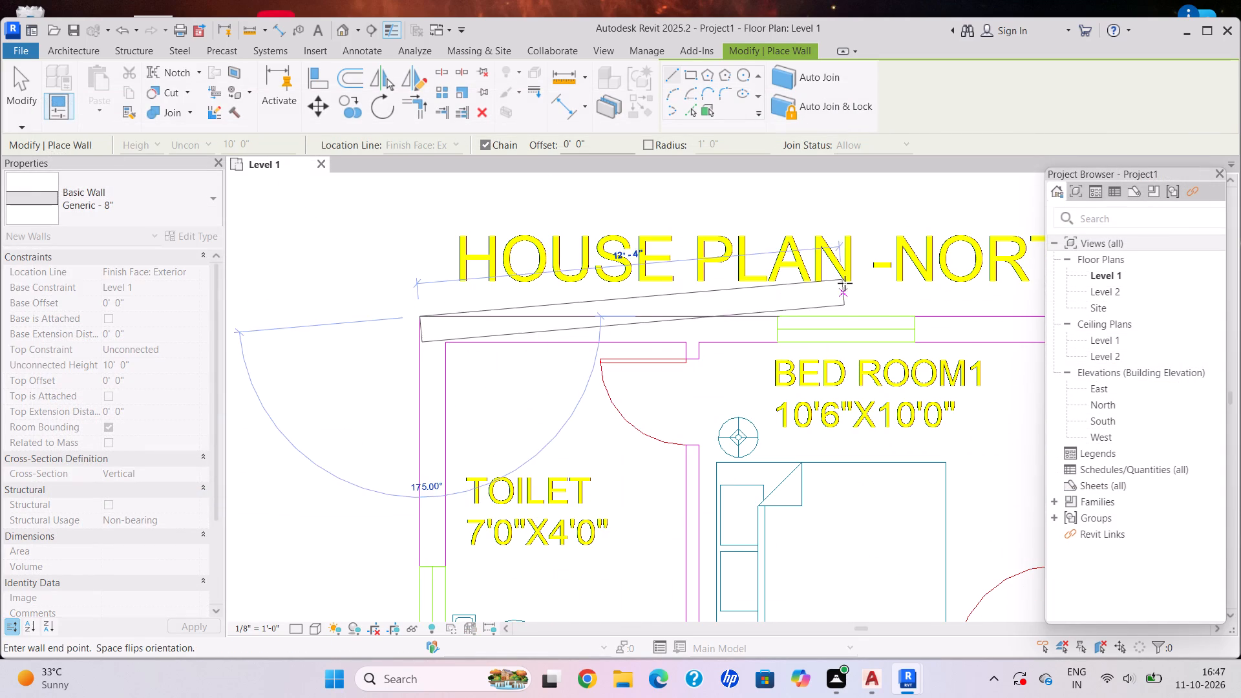
pyautogui.moveTo(884, 322); pyautogui.dragTo(597, 288, button='middle')
pyautogui.moveTo(532, 272); pyautogui.dragTo(521, 269, button='middle')
pyautogui.scroll(-3, 833, 269)
pyautogui.moveTo(739, 273); pyautogui.dragTo(653, 268, button='middle')
pyautogui.scroll(-1, 653, 268)
pyautogui.scroll(6, 856, 259)
pyautogui.click(832, 293)
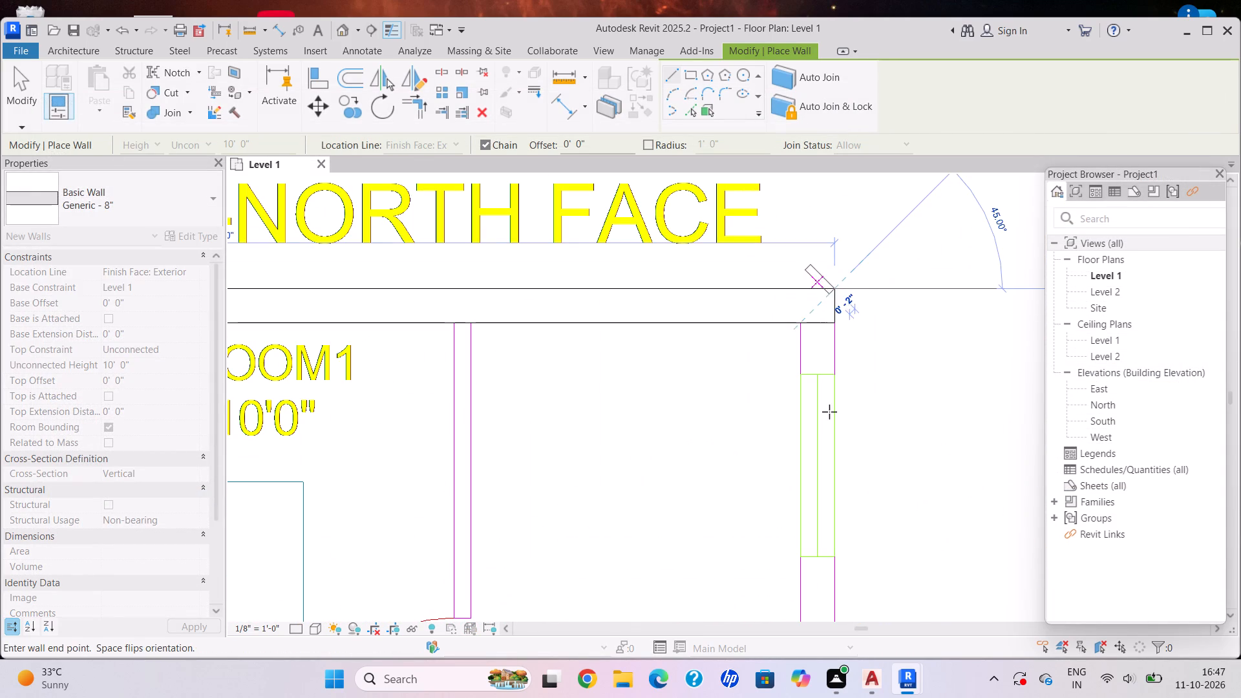
# Continue the exterior wall down the living and sitout side to the outer corner by the entry.
pyautogui.scroll(-6, 882, 524)
pyautogui.moveTo(868, 496); pyautogui.dragTo(861, 284, button='middle')
pyautogui.moveTo(853, 637); pyautogui.dragTo(825, 391, button='middle')
pyautogui.scroll(-1, 822, 364)
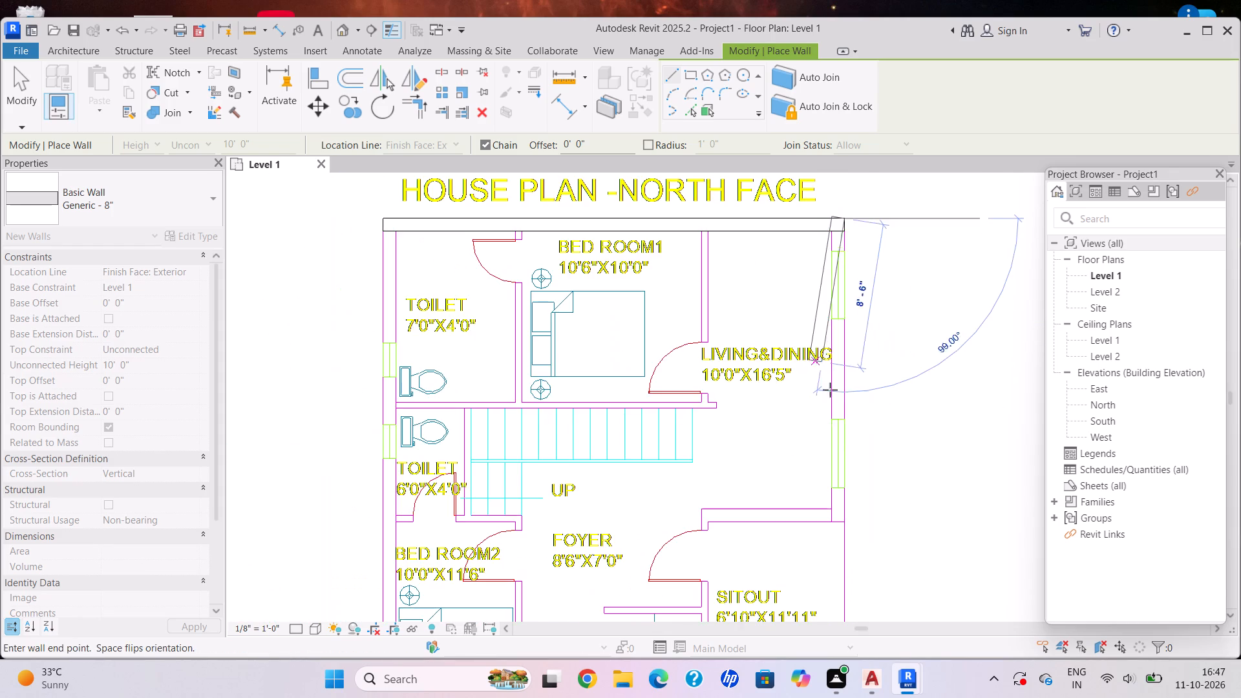
pyautogui.moveTo(865, 544); pyautogui.dragTo(814, 339, button='middle')
pyautogui.scroll(7, 798, 540)
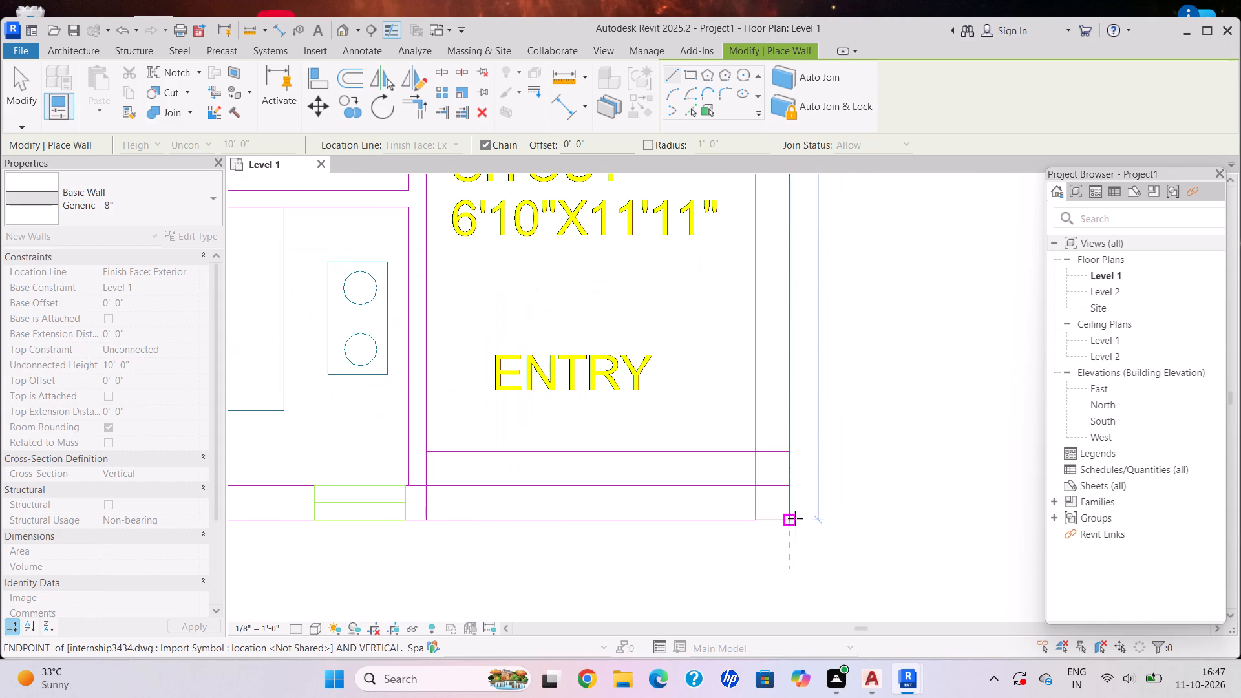
pyautogui.click(789, 520)
# Continue the exterior wall along the plan's lower outer edge, past the kitchen to the outer corner of Bed Room 2.
pyautogui.scroll(-2, 557, 534)
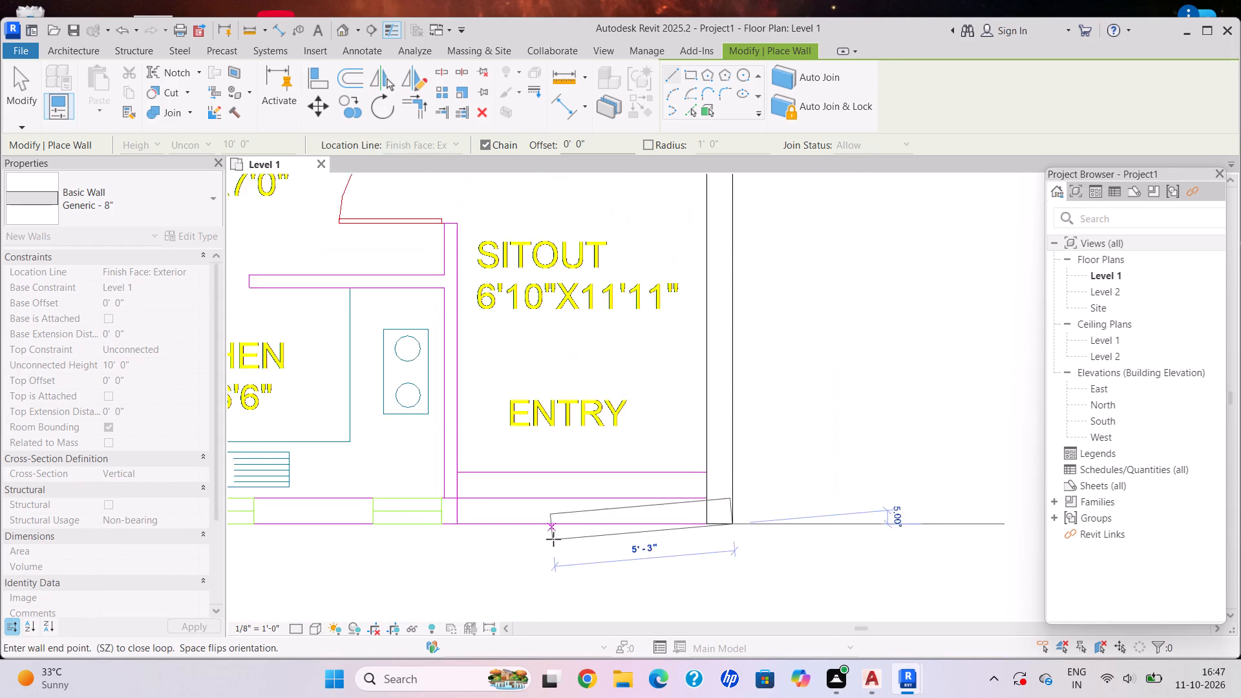
pyautogui.moveTo(553, 540); pyautogui.dragTo(838, 491, button='middle')
pyautogui.middleClick(414, 462)
pyautogui.moveTo(451, 476); pyautogui.dragTo(702, 513, button='middle')
pyautogui.scroll(-1, 674, 513)
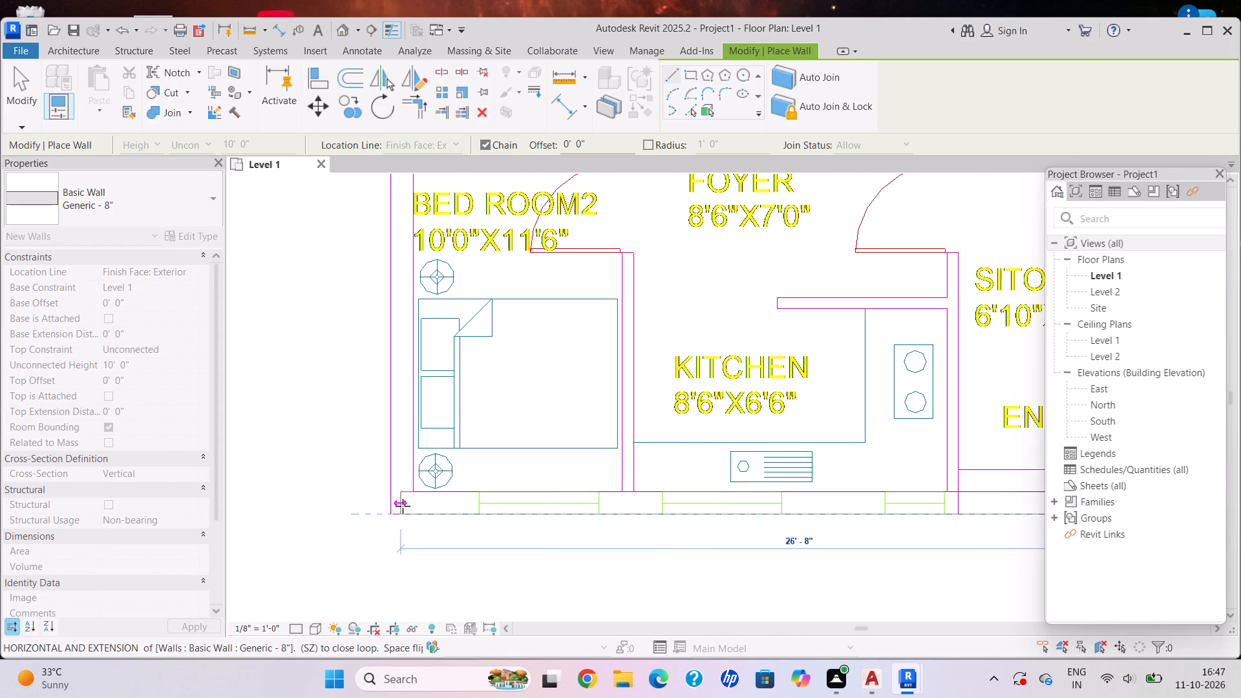
pyautogui.click(392, 513)
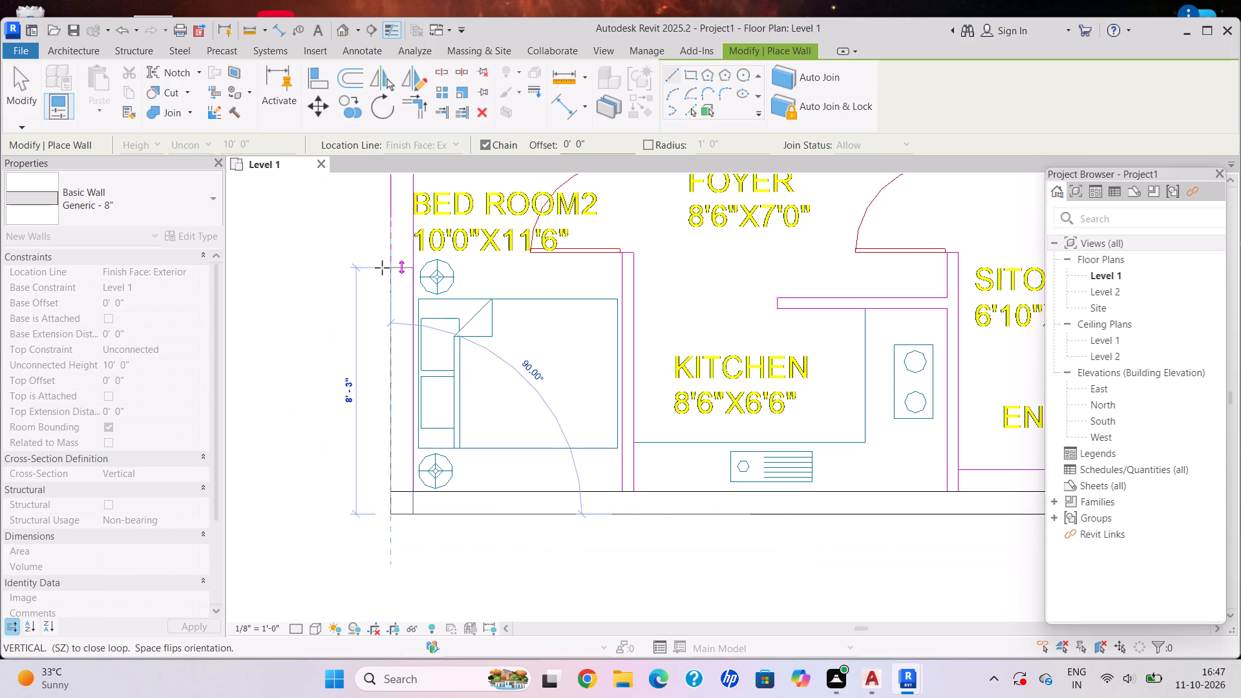
# Close the exterior wall loop along the Bed Room 2 and toilet side, back to the starting corner.
pyautogui.moveTo(382, 268); pyautogui.dragTo(355, 550, button='middle')
pyautogui.scroll(-1, 382, 268)
pyautogui.moveTo(359, 222); pyautogui.dragTo(361, 548, button='middle')
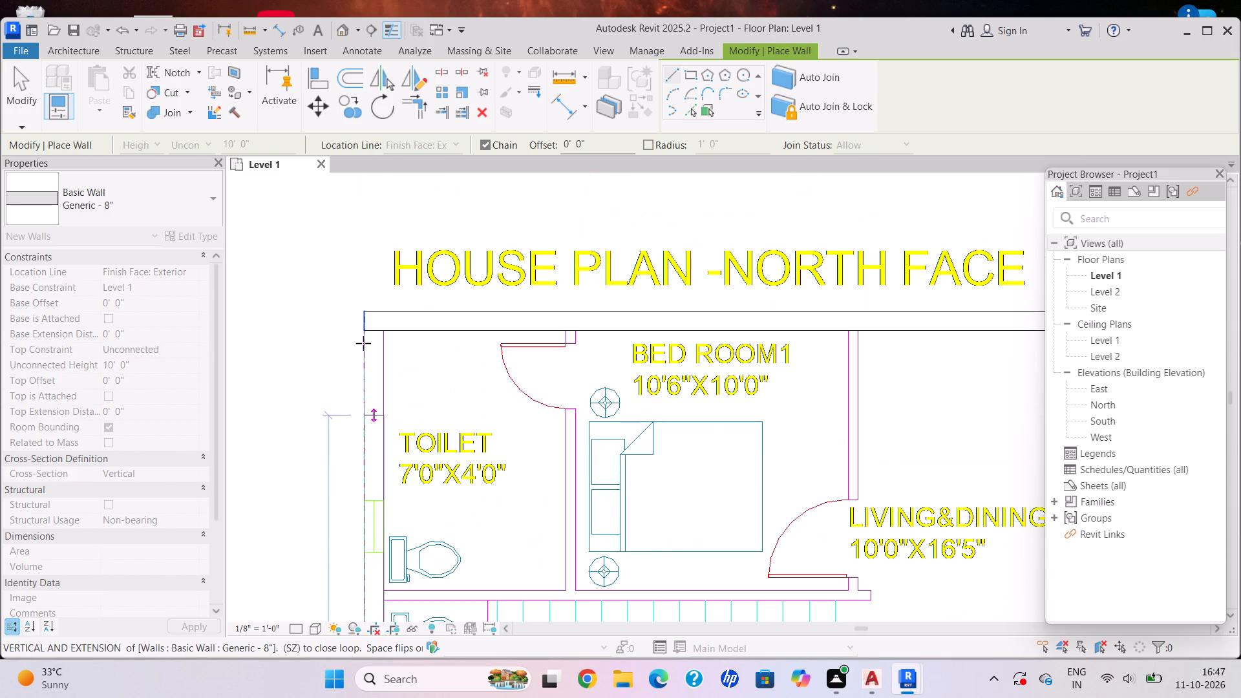
pyautogui.scroll(4, 365, 313)
pyautogui.click(365, 310)
pyautogui.press('Escape')
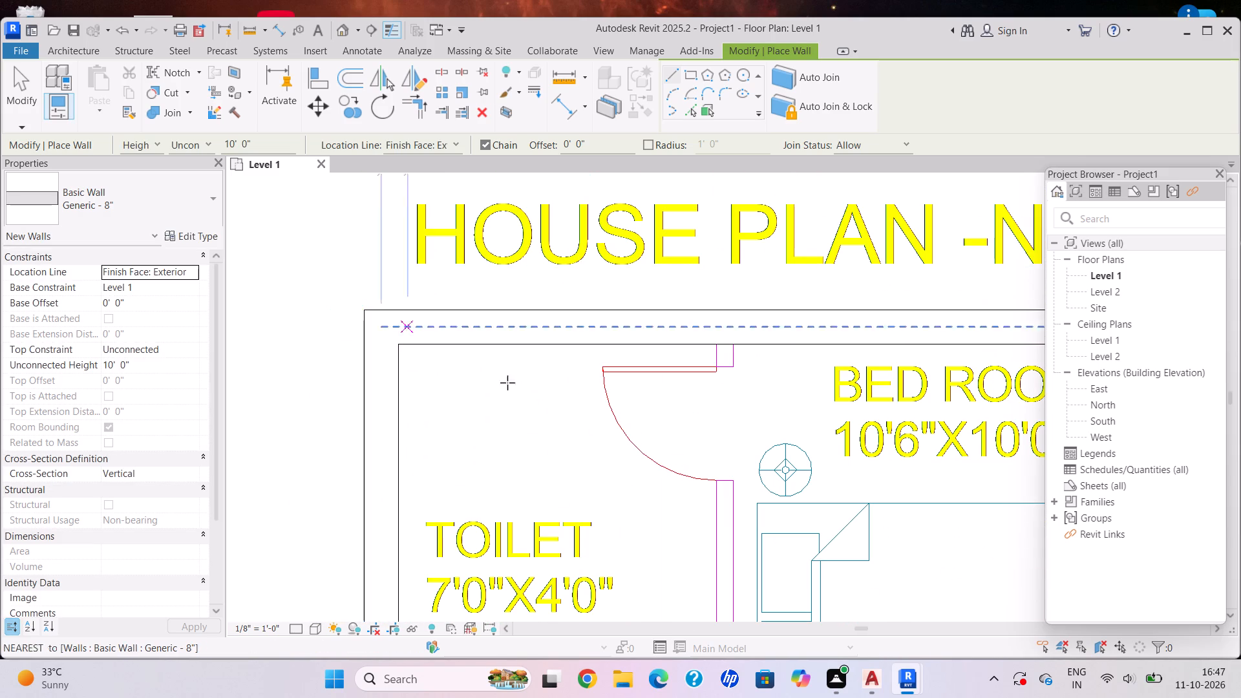
# Start an architectural wall with the Basic Wall Generic - 5" type and set its structure layer thickness to 4.5".
pyautogui.scroll(-3, 720, 441)
pyautogui.moveTo(721, 442); pyautogui.dragTo(486, 290, button='middle')
pyautogui.scroll(-2, 476, 284)
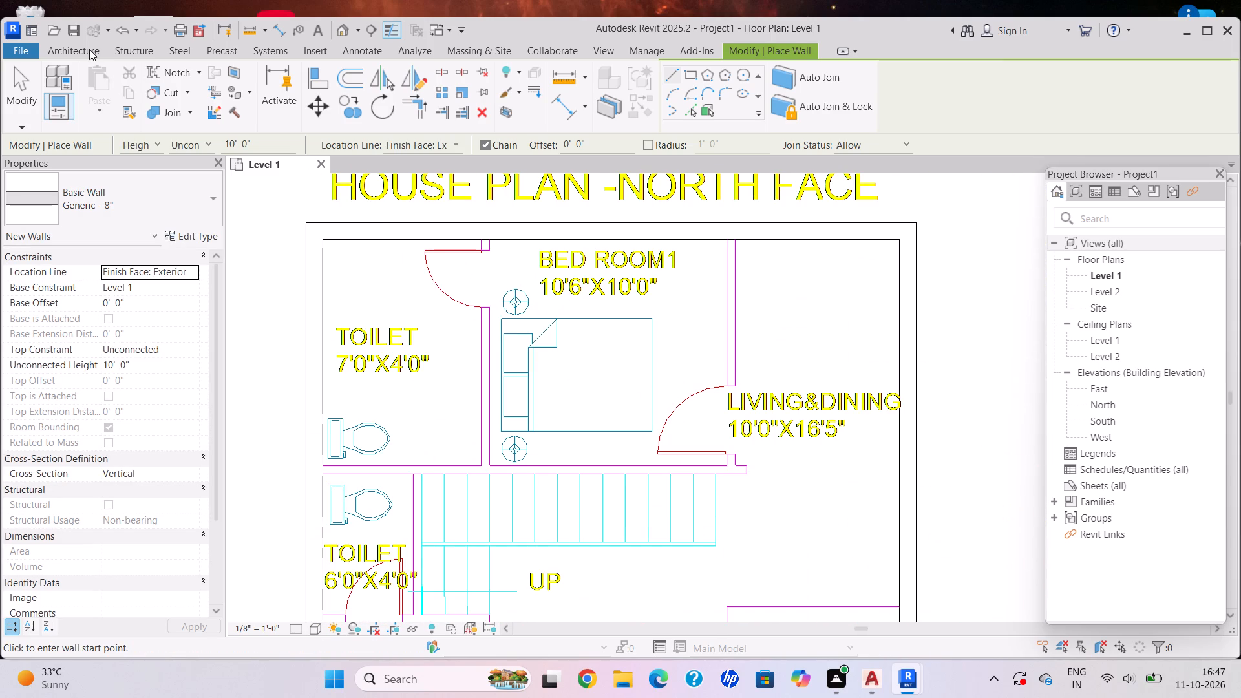
pyautogui.click(89, 49)
pyautogui.click(58, 106)
pyautogui.click(87, 131)
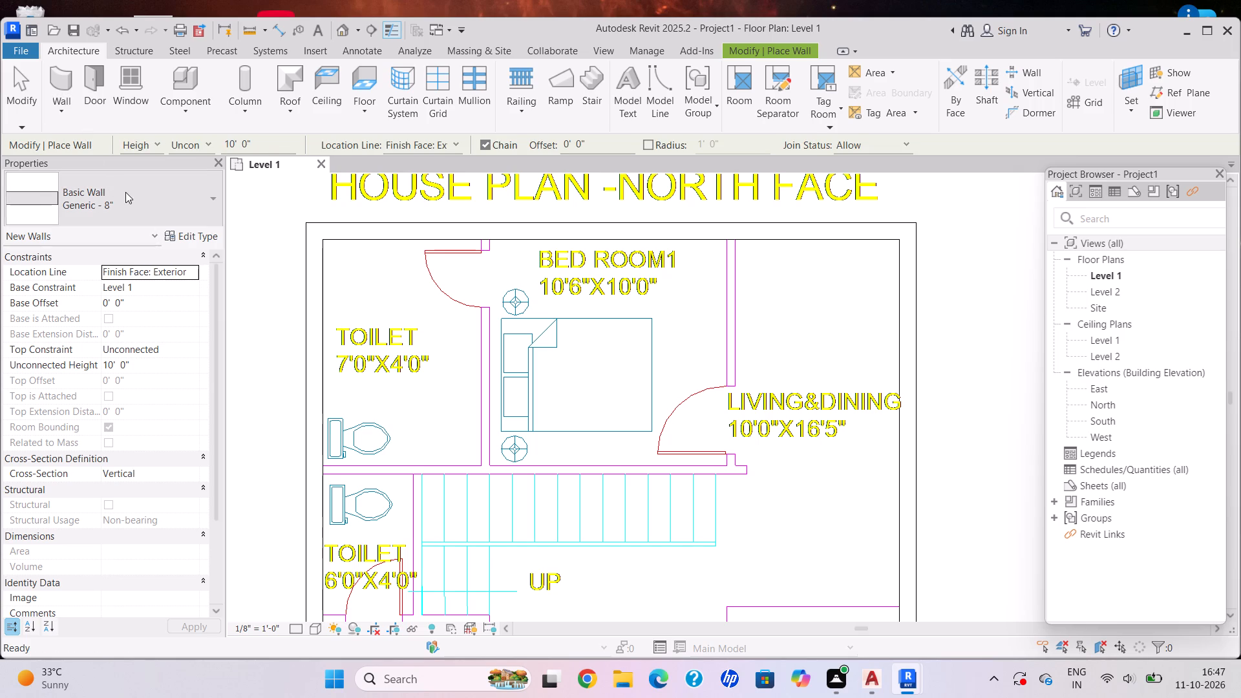
pyautogui.click(125, 192)
pyautogui.scroll(2, 116, 346)
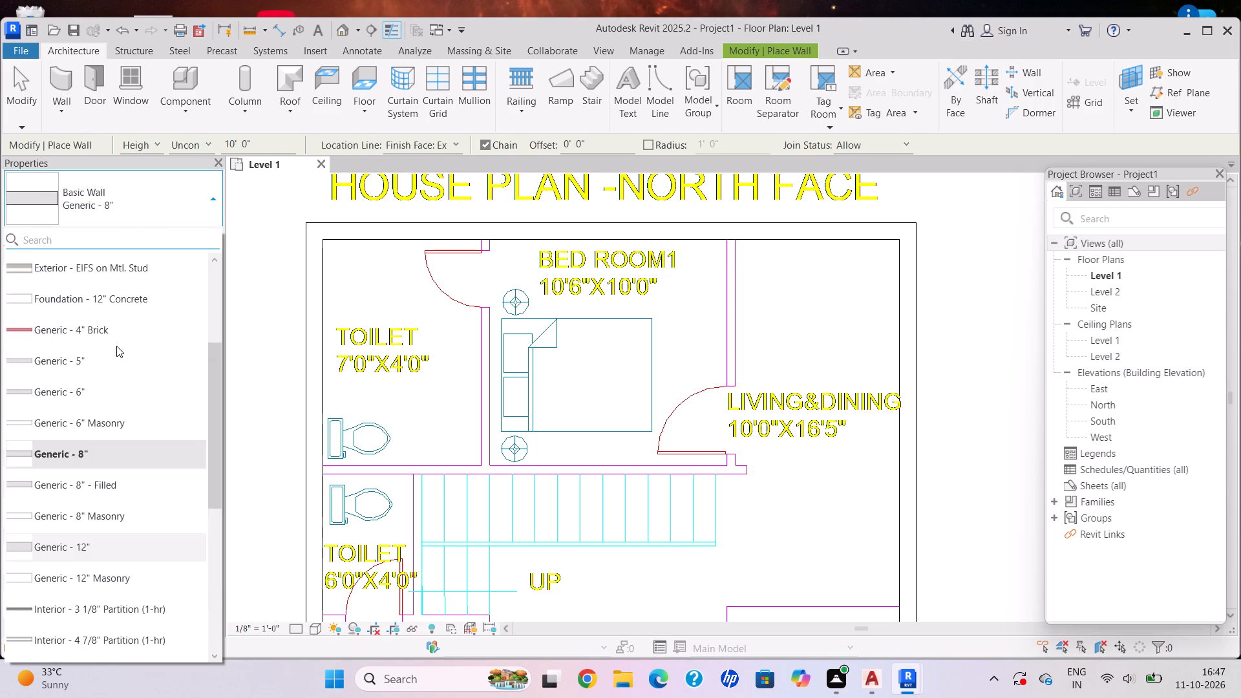
pyautogui.click(110, 360)
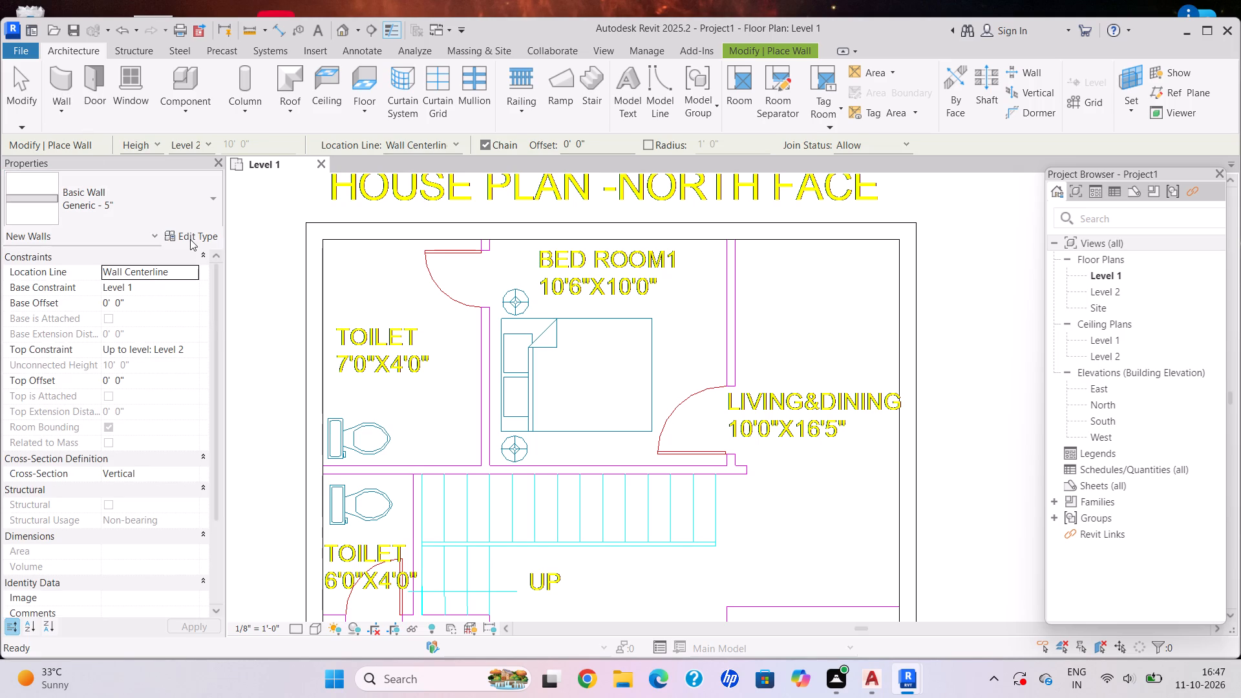
pyautogui.click(191, 236)
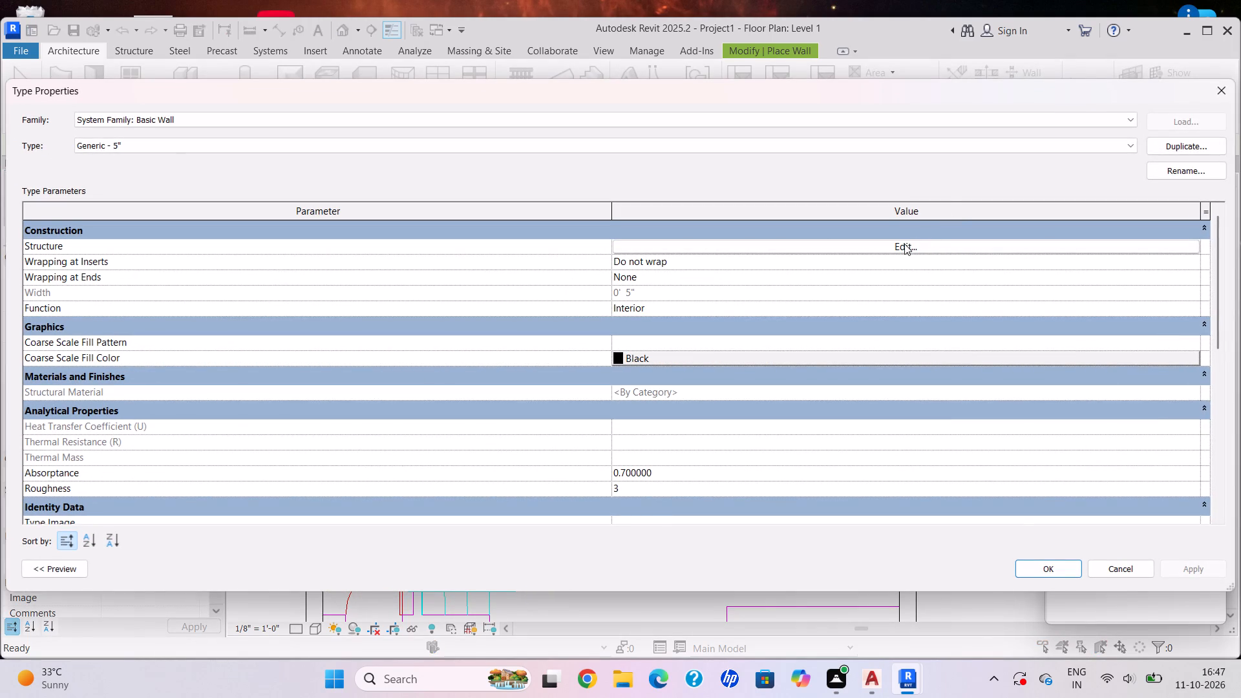
pyautogui.click(904, 244)
pyautogui.click(583, 237)
pyautogui.press('BackSpace')
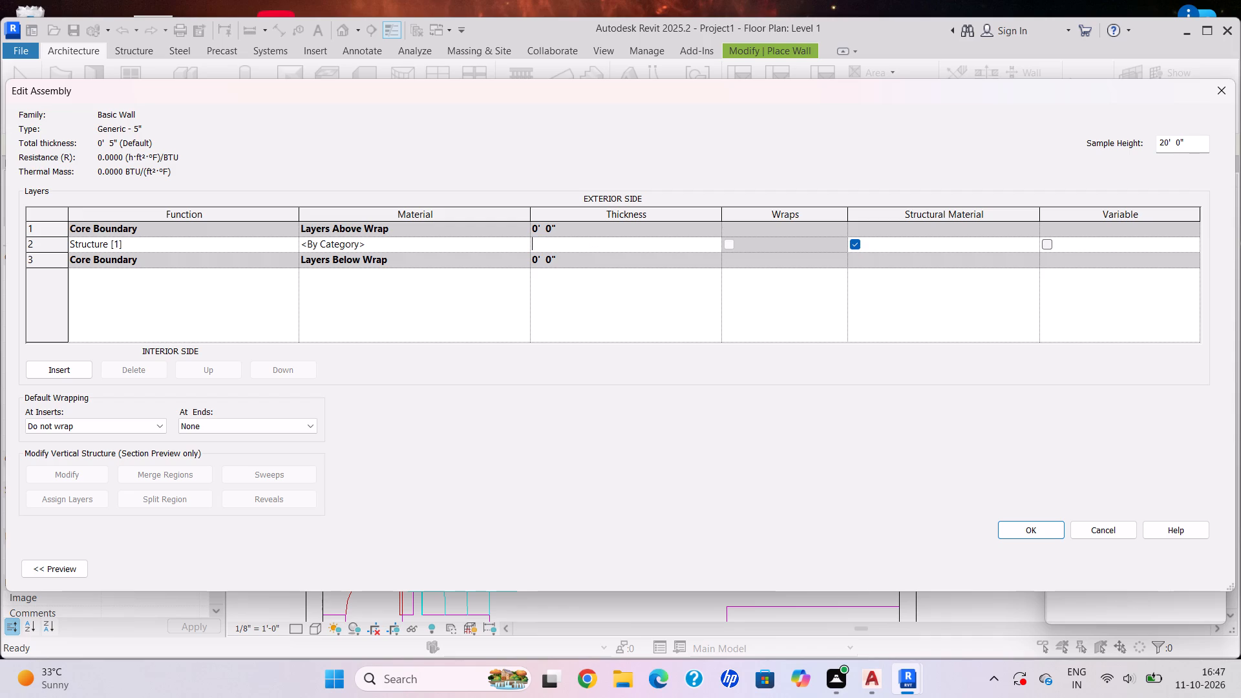
pyautogui.write('4.5"')
pyautogui.press('Return')
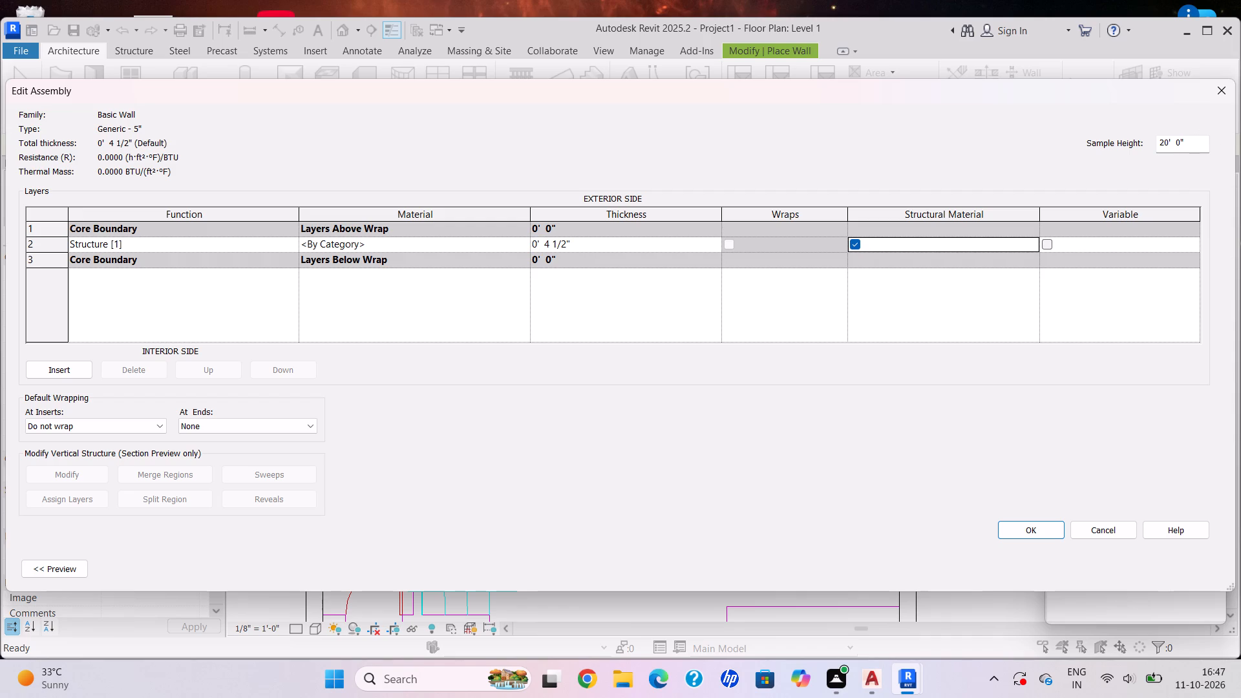
# Set the sample height of the Generic - 5" wall assembly to 10' and apply the type changes.
pyautogui.click(1191, 145)
pyautogui.press('BackSpace')
pyautogui.press('BackSpace')
pyautogui.press('BackSpace')
pyautogui.press('BackSpace')
pyautogui.press('BackSpace')
pyautogui.press('BackSpace')
pyautogui.press('BackSpace')
pyautogui.press('BackSpace')
pyautogui.press('BackSpace')
pyautogui.press('BackSpace')
pyautogui.write("10'")
pyautogui.press('Return')
pyautogui.click(1030, 525)
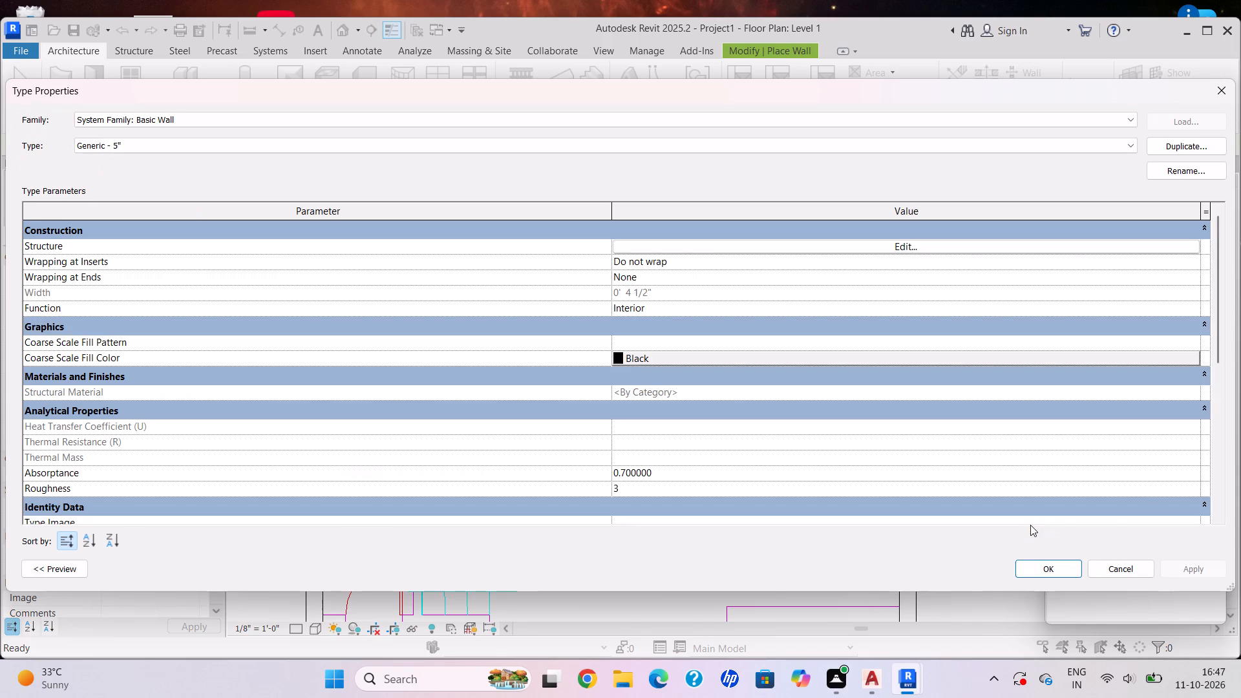
pyautogui.click(1192, 566)
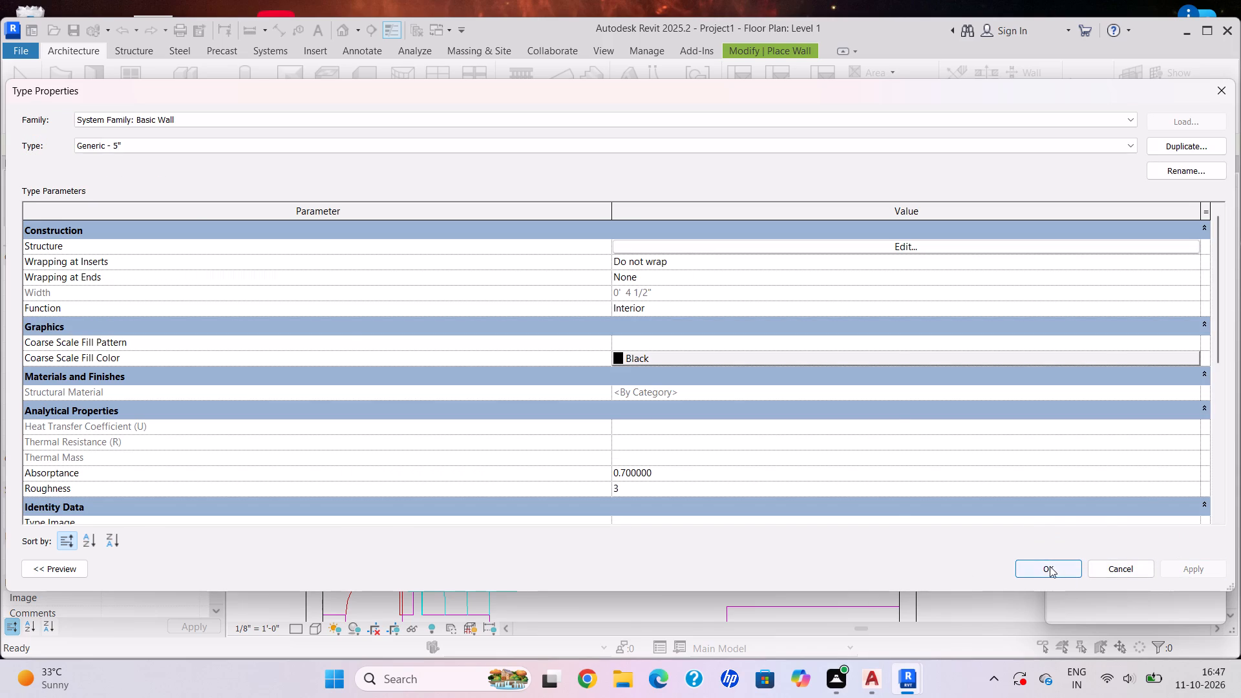
# With the location line set to Finish Face: Exterior, draw the interior wall between the 7'0"X4'0" toilet and Bed Room 1.
pyautogui.click(1050, 567)
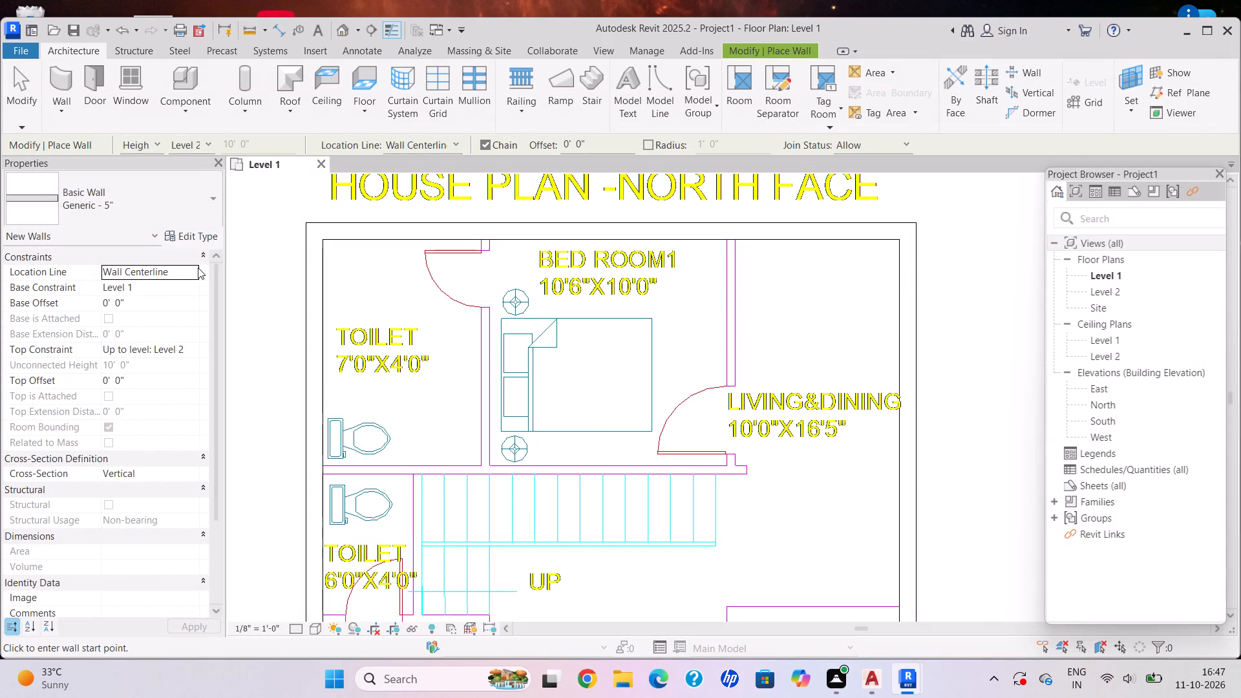
pyautogui.click(201, 268)
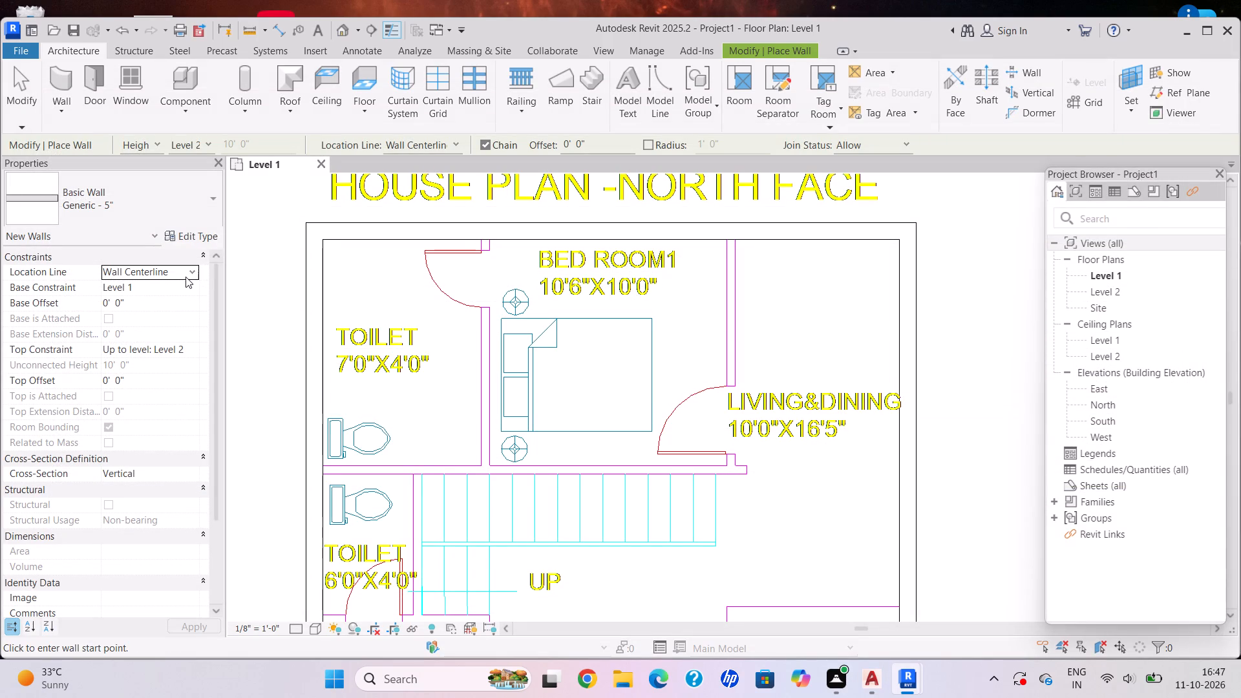
pyautogui.click(191, 270)
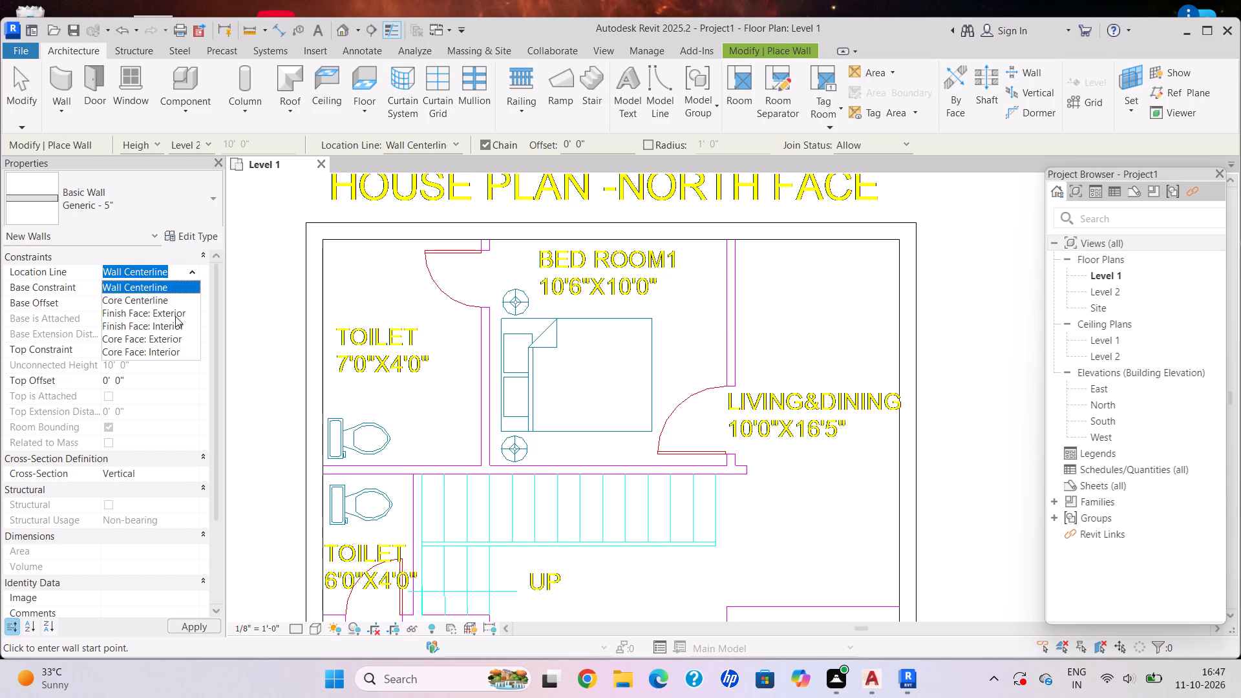
pyautogui.click(175, 316)
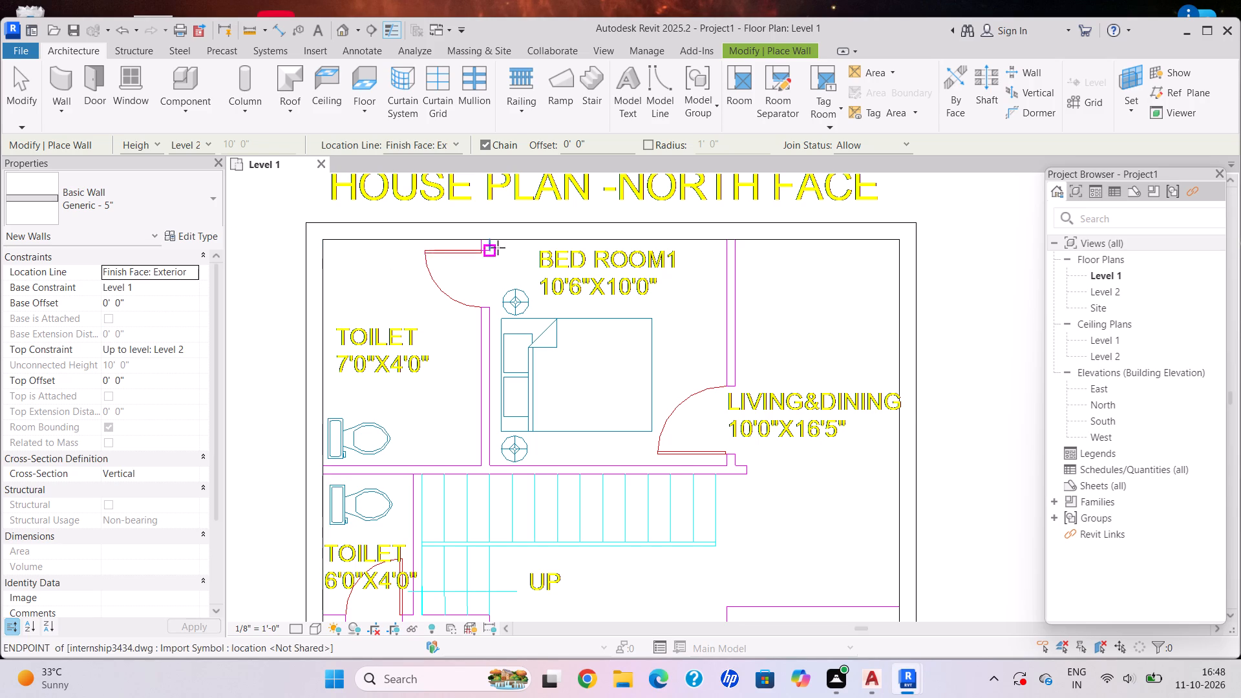
pyautogui.scroll(10, 500, 241)
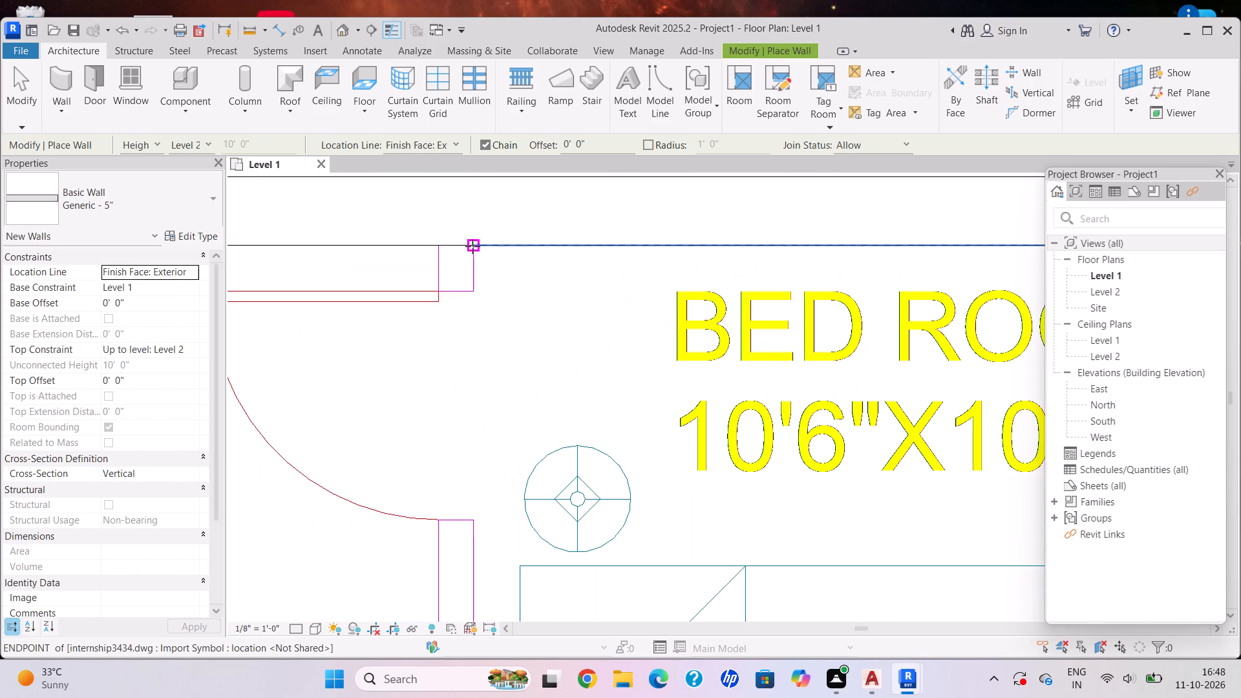
pyautogui.click(473, 246)
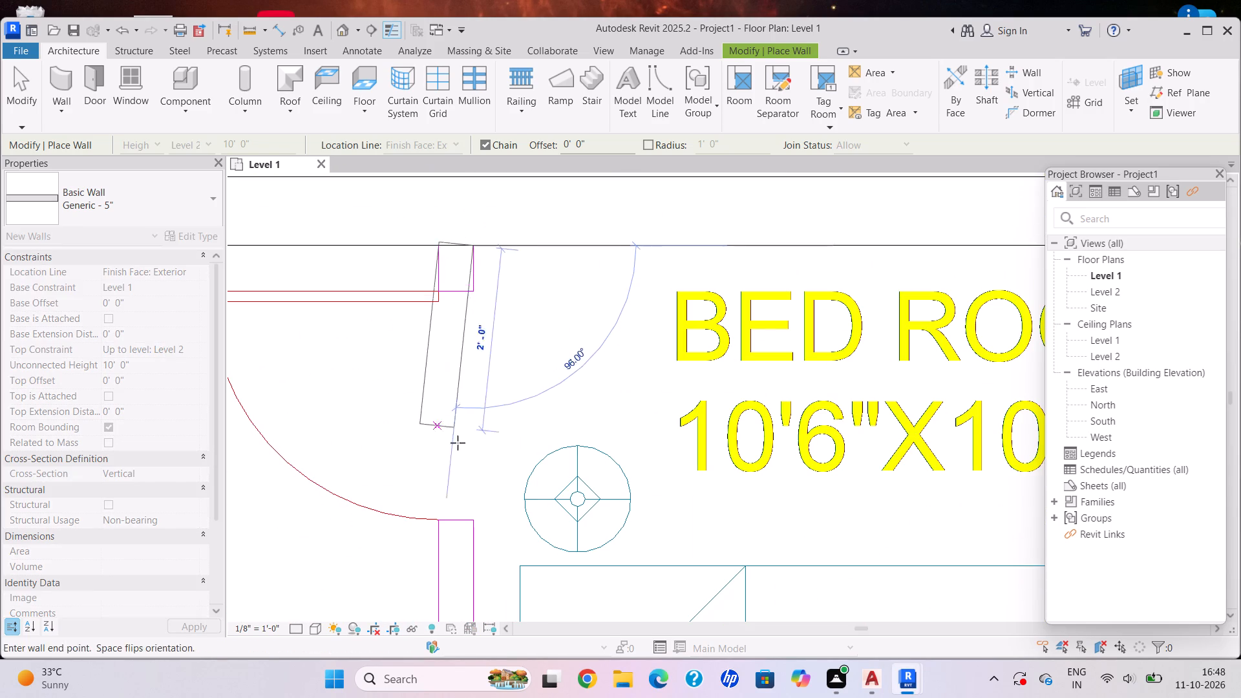
pyautogui.scroll(-3, 467, 476)
pyautogui.moveTo(468, 477); pyautogui.dragTo(467, 323, button='middle')
pyautogui.scroll(-1, 467, 266)
pyautogui.moveTo(466, 484); pyautogui.dragTo(465, 302, button='middle')
pyautogui.scroll(-1, 496, 414)
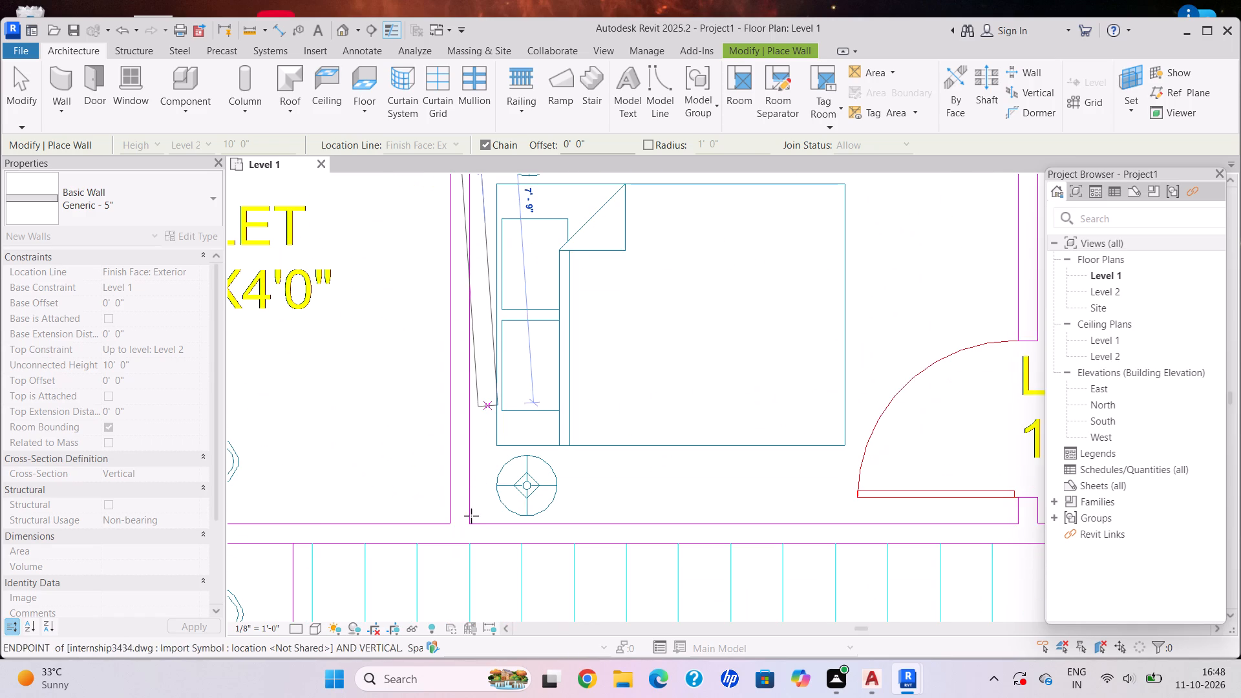
pyautogui.scroll(5, 459, 520)
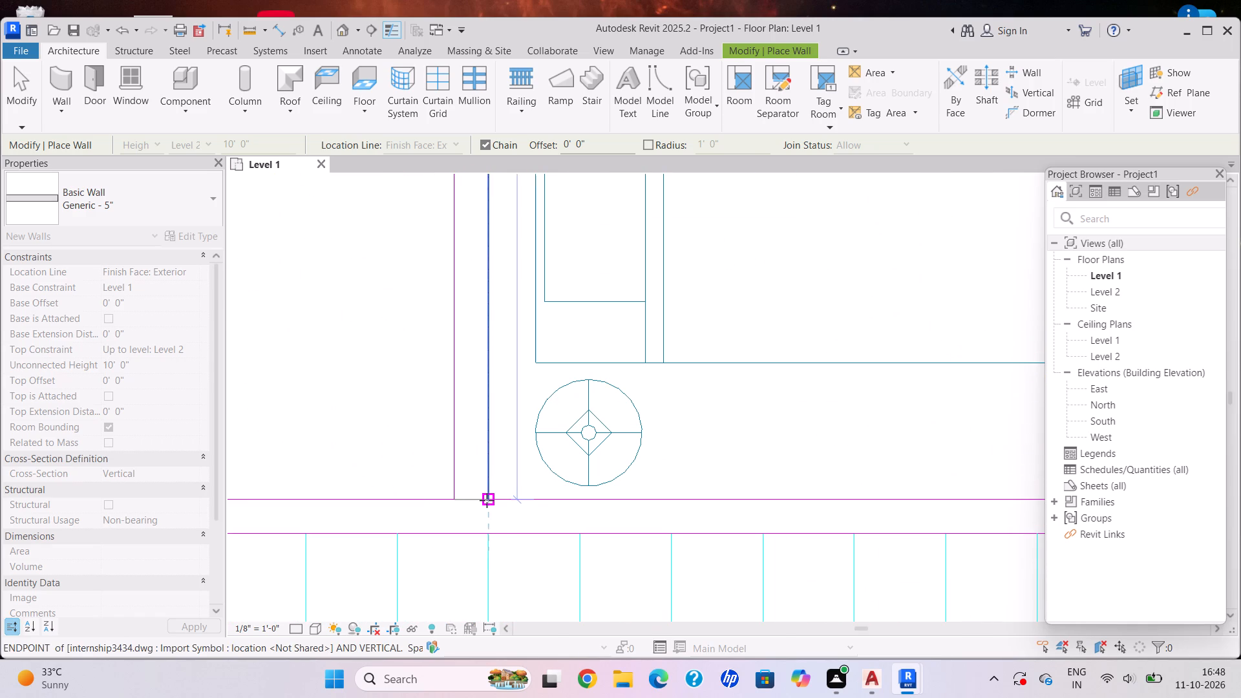
pyautogui.click(487, 500)
pyautogui.press('Escape')
# Draw the interior wall between Bed Room 1 and Living & Dining, from the upper exterior wall's inner face to the stair-side wall line.
pyautogui.scroll(-5, 652, 401)
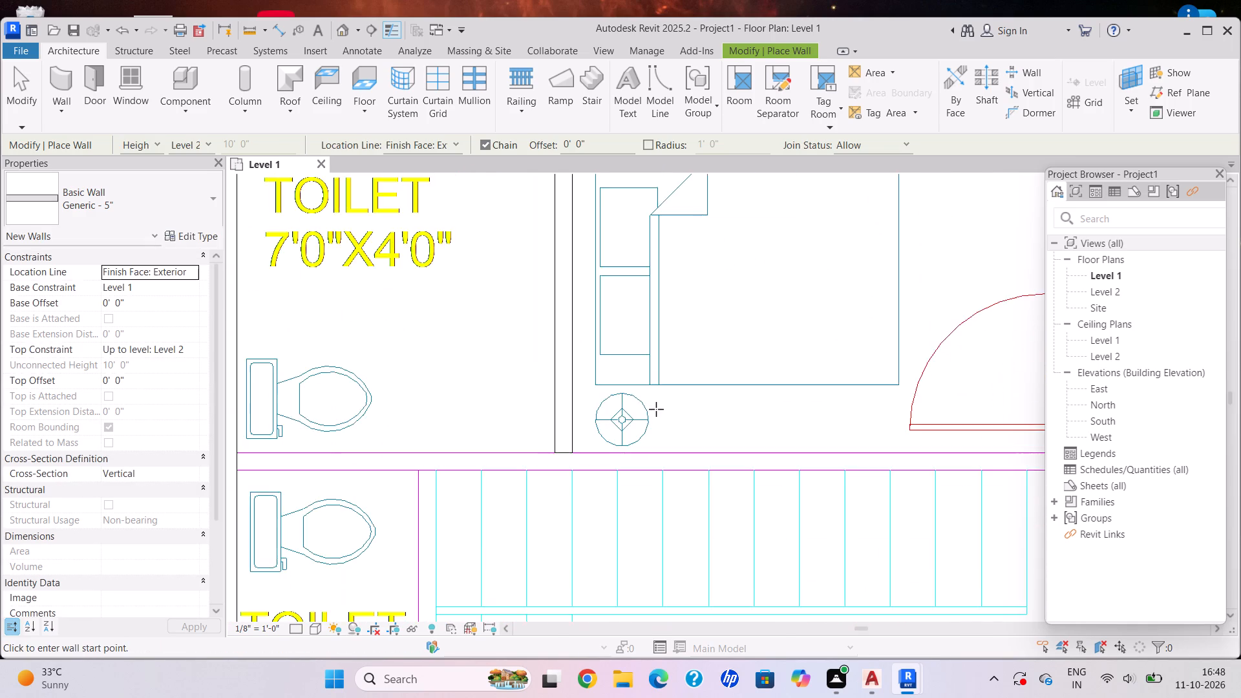
pyautogui.scroll(-3, 656, 409)
pyautogui.scroll(1, 656, 420)
pyautogui.scroll(-5, 656, 420)
pyautogui.moveTo(781, 320); pyautogui.dragTo(602, 374, button='middle')
pyautogui.scroll(8, 642, 327)
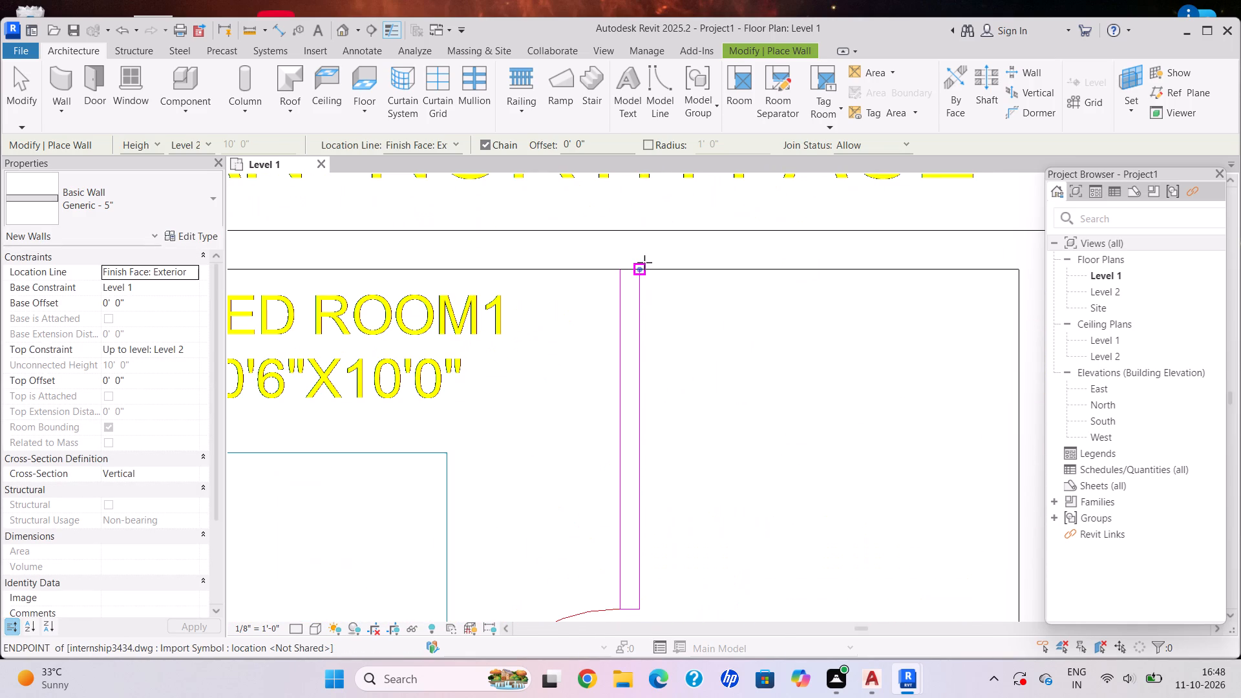
pyautogui.click(641, 268)
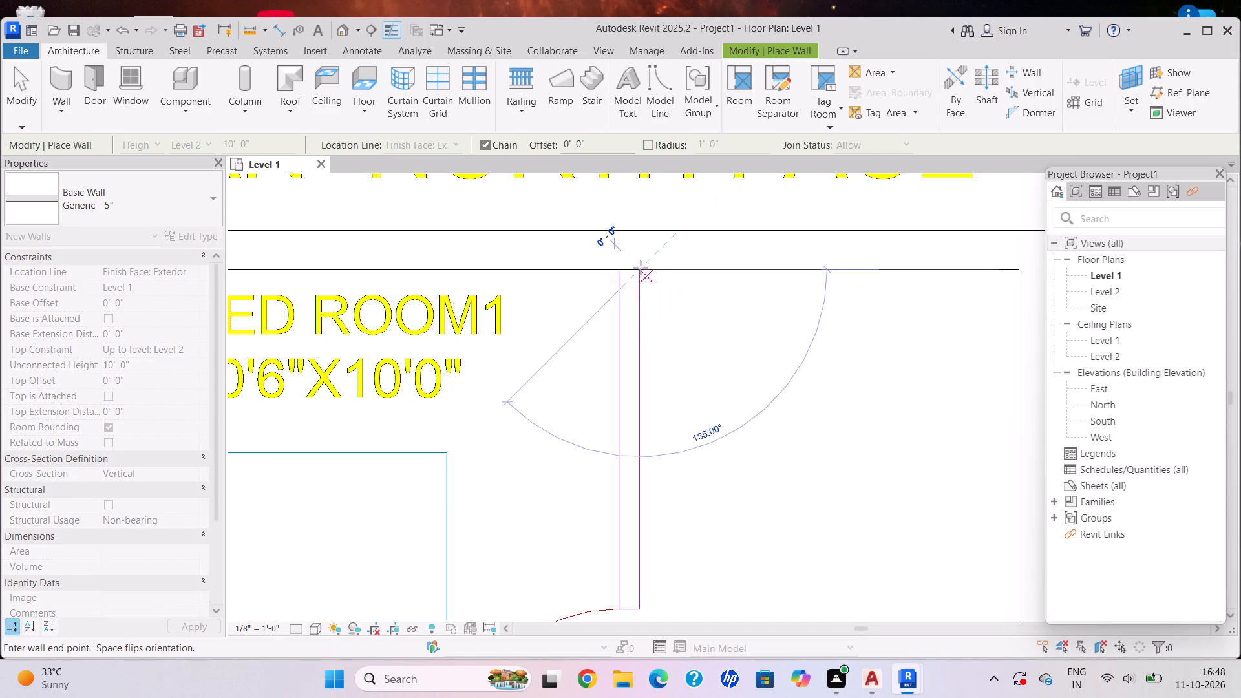
pyautogui.scroll(-5, 675, 527)
pyautogui.moveTo(670, 533); pyautogui.dragTo(668, 336, button='middle')
pyautogui.scroll(1, 642, 474)
pyautogui.scroll(-1, 642, 474)
pyautogui.scroll(3, 642, 474)
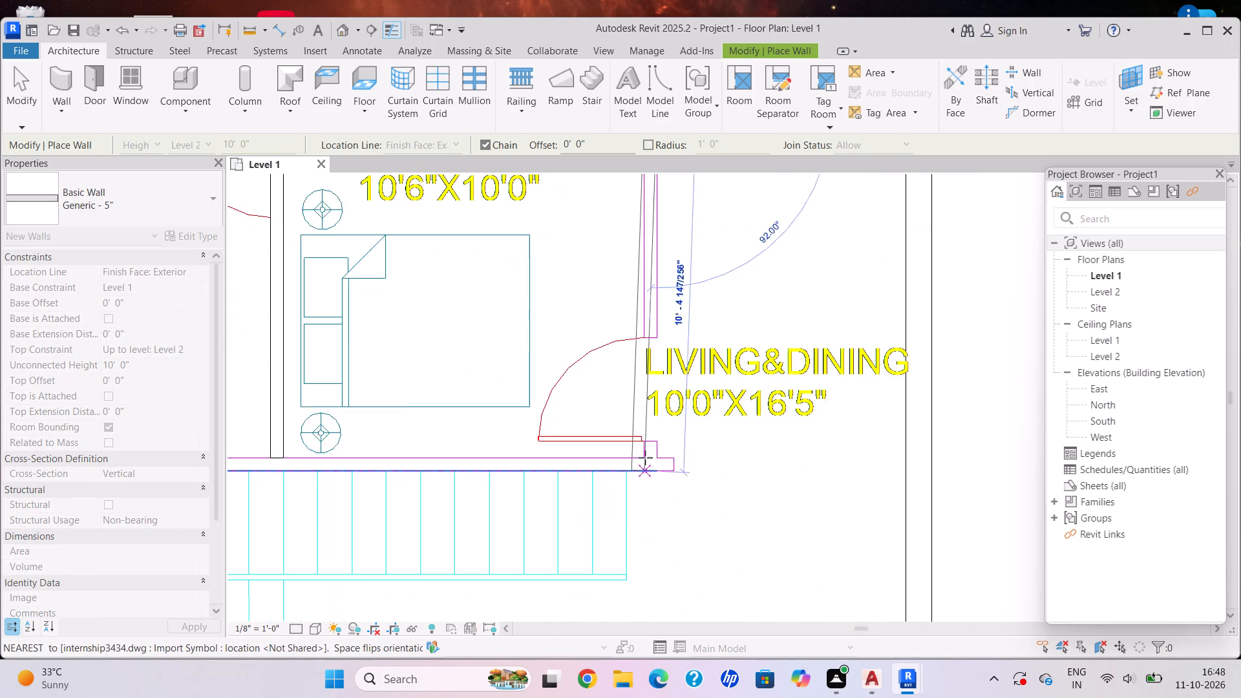
pyautogui.scroll(6, 662, 456)
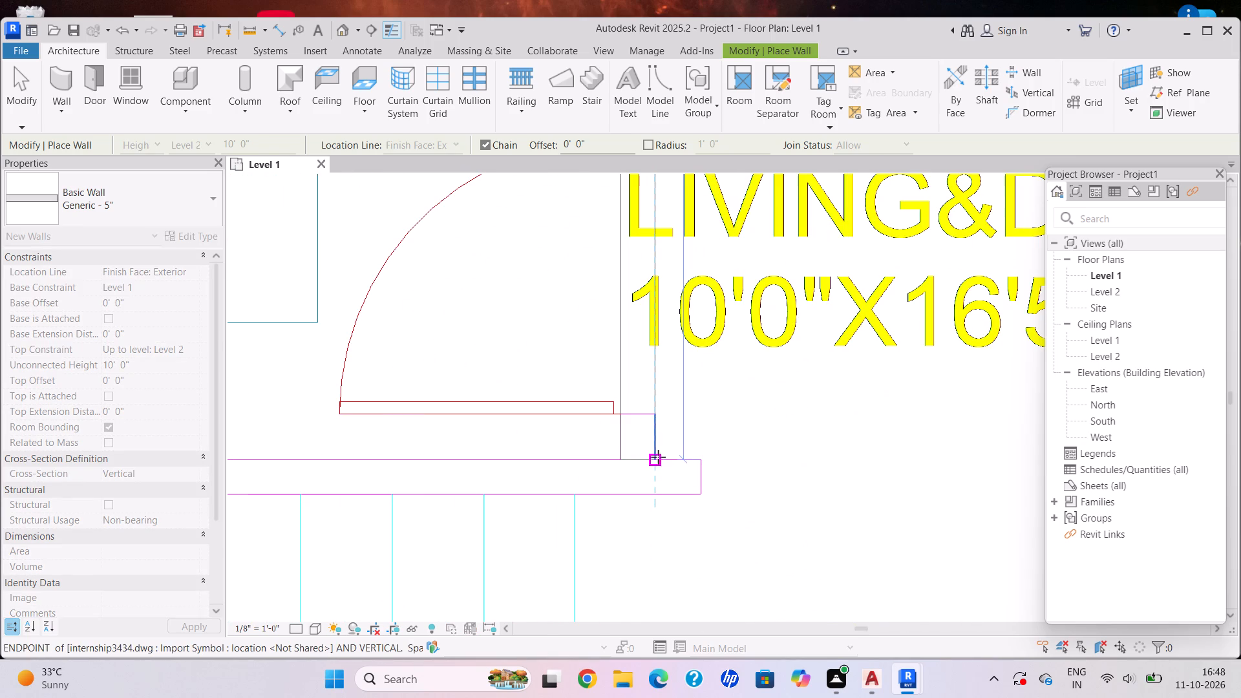
pyautogui.click(655, 459)
pyautogui.press('Escape')
# Draw the interior wall separating the upper toilet and Bed Room 1 from the stairs, from the exterior wall to its end in Living & Dining.
pyautogui.scroll(-13, 567, 497)
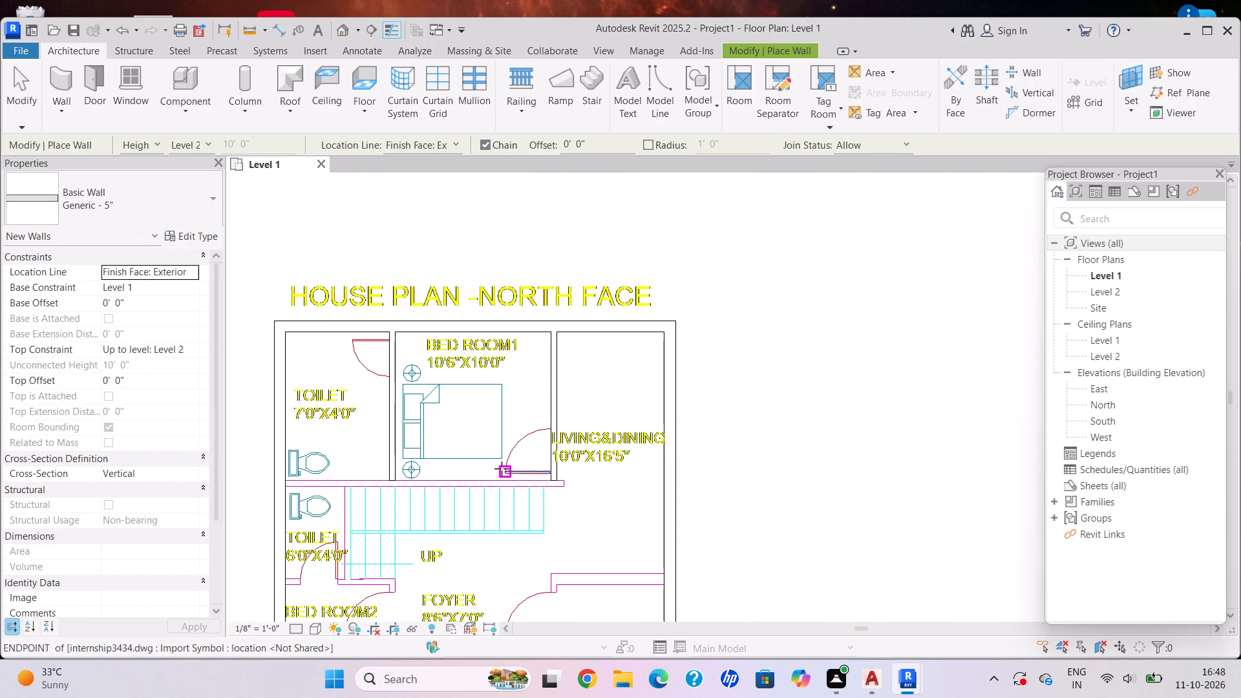
pyautogui.moveTo(501, 469); pyautogui.dragTo(680, 413, button='middle')
pyautogui.scroll(4, 474, 402)
pyautogui.scroll(1, 448, 458)
pyautogui.scroll(-1, 447, 456)
pyautogui.scroll(9, 447, 456)
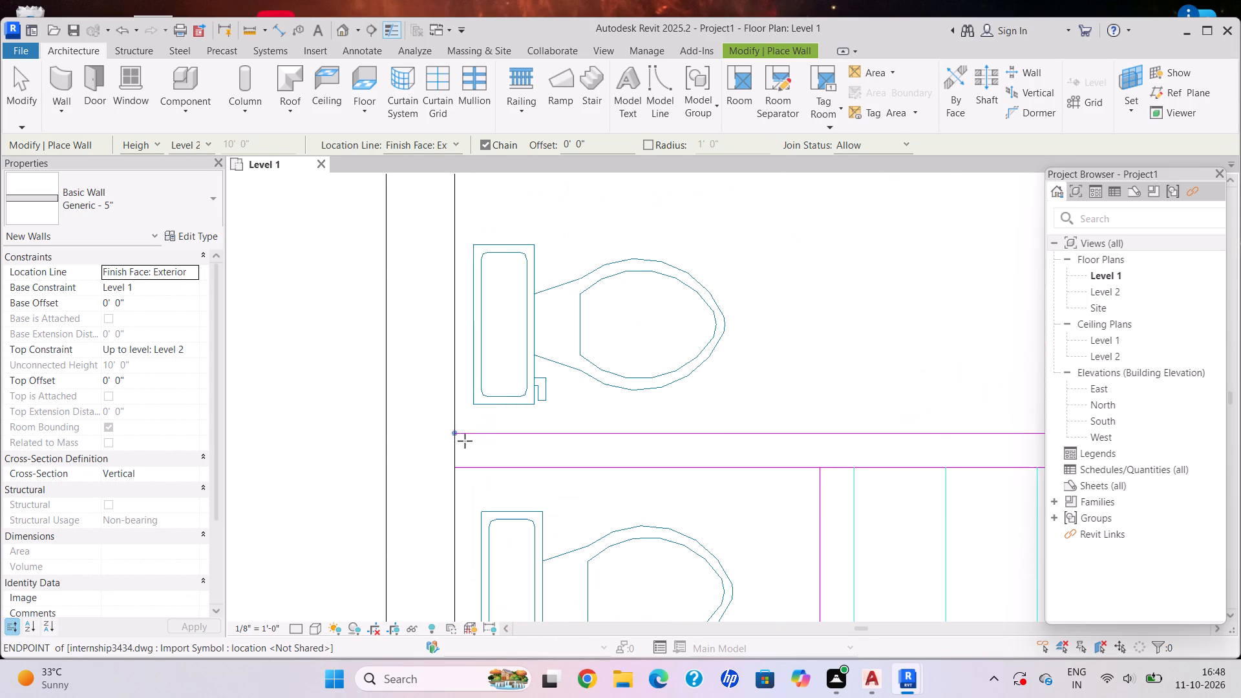
pyautogui.click(456, 433)
pyautogui.middleClick(840, 439)
pyautogui.moveTo(840, 439); pyautogui.dragTo(674, 400, button='middle')
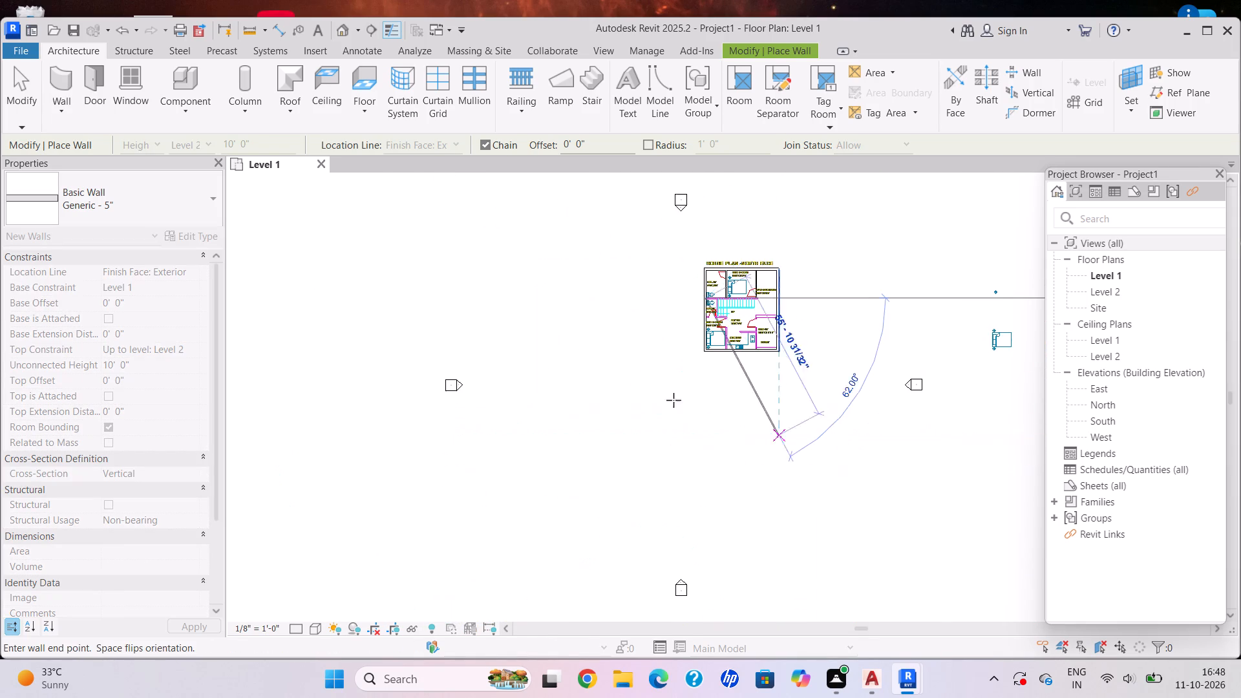
pyautogui.moveTo(674, 400); pyautogui.dragTo(602, 383, button='middle')
pyautogui.scroll(4, 807, 311)
pyautogui.scroll(7, 684, 272)
pyautogui.scroll(-1, 713, 295)
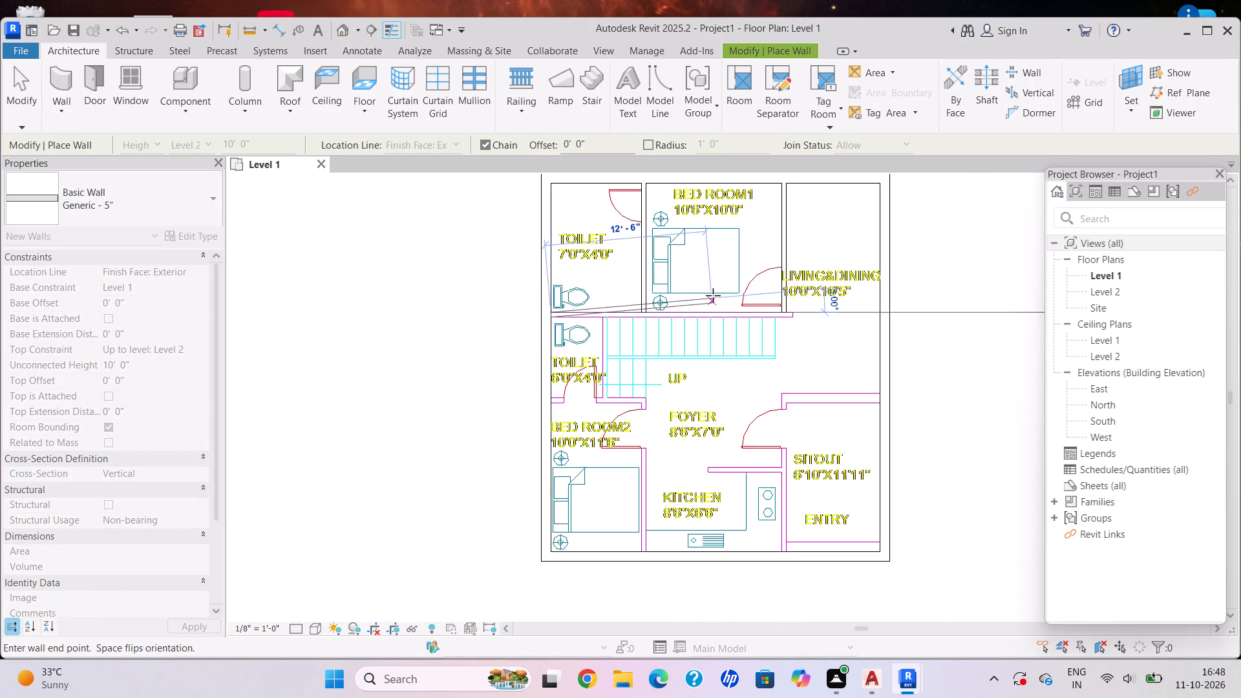
pyautogui.scroll(4, 733, 303)
pyautogui.scroll(7, 807, 302)
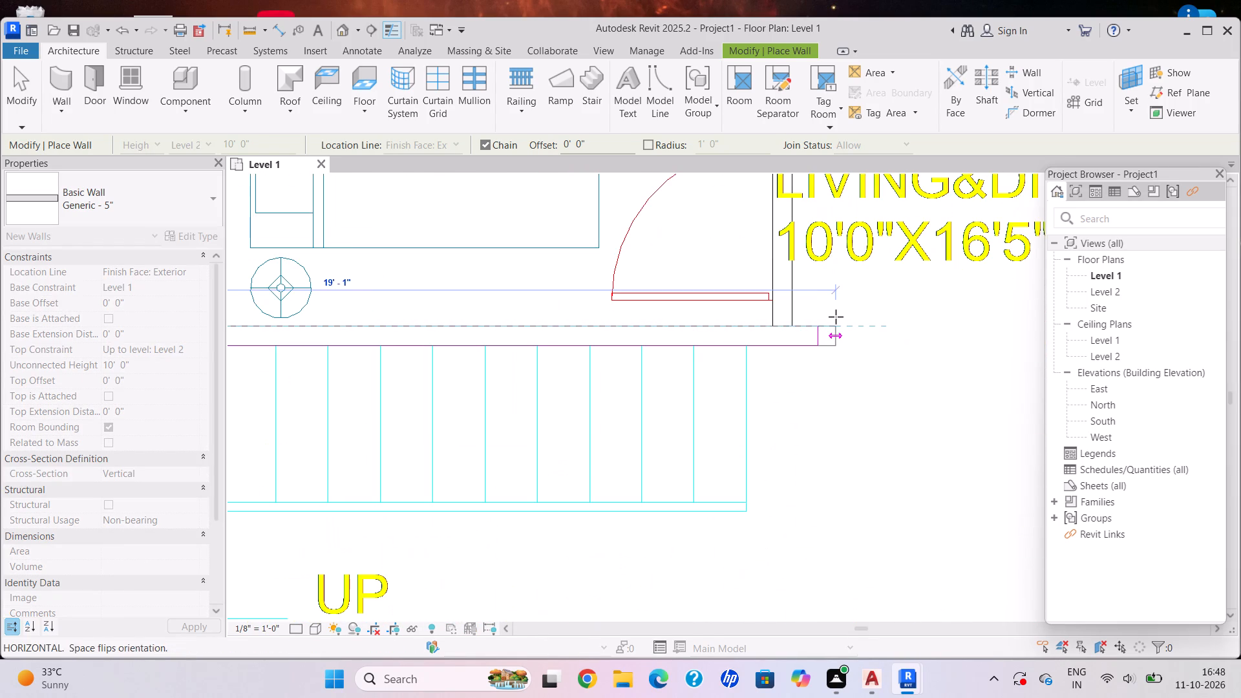
pyautogui.click(818, 326)
pyautogui.press('Escape')
# Draw the interior wall between the 6'0"X4'0" toilet and Bed Room 2, from the exterior wall's inner face to the corner at the foyer.
pyautogui.scroll(-3, 686, 472)
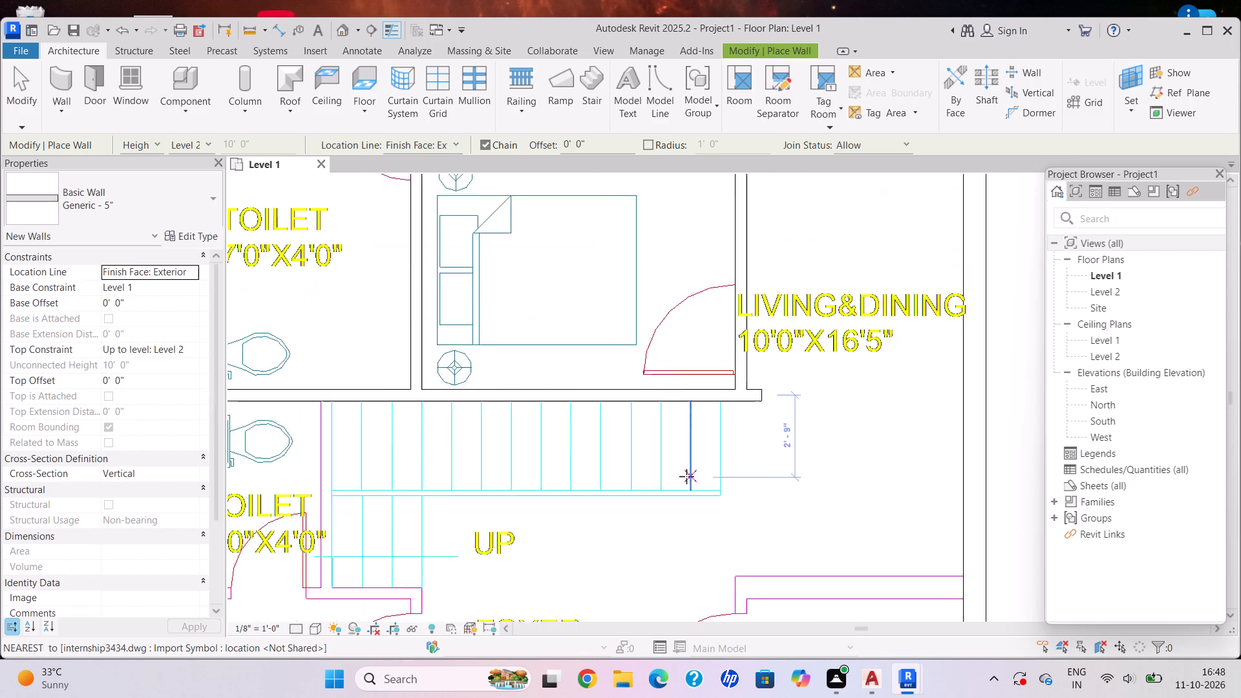
pyautogui.scroll(-6, 686, 476)
pyautogui.middleClick(694, 486)
pyautogui.moveTo(692, 486); pyautogui.dragTo(715, 405, button='middle')
pyautogui.scroll(4, 756, 368)
pyautogui.scroll(4, 613, 217)
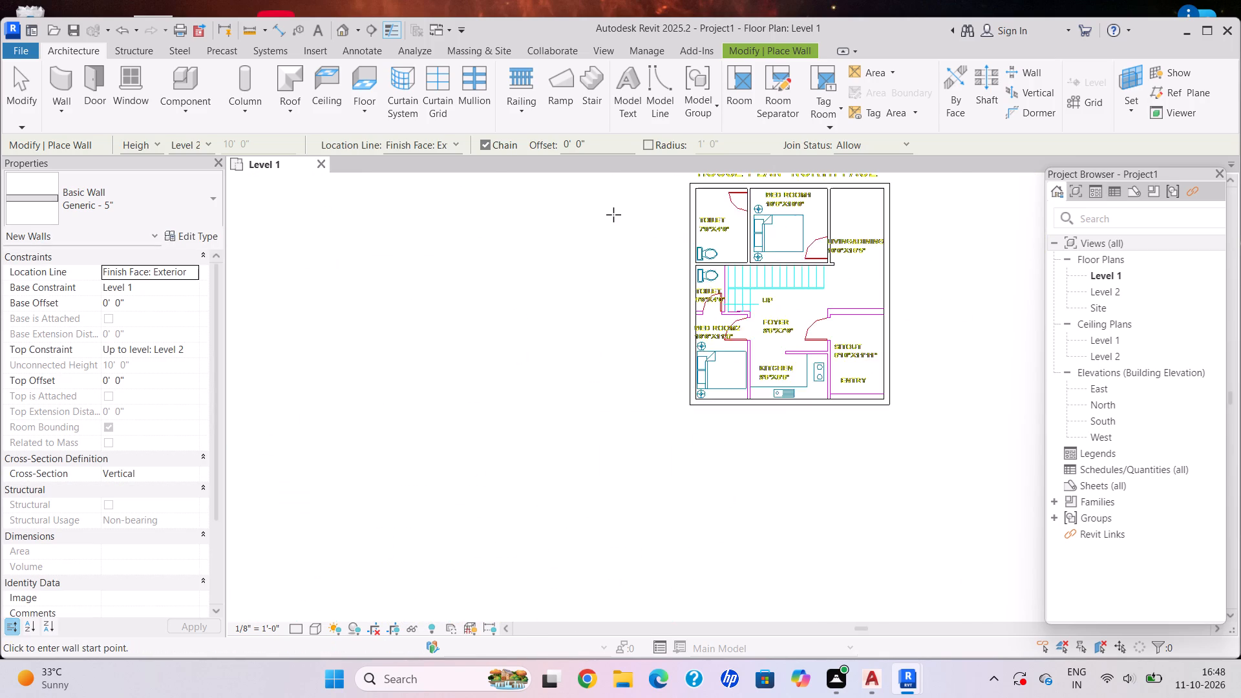
pyautogui.scroll(18, 730, 304)
pyautogui.scroll(3, 567, 397)
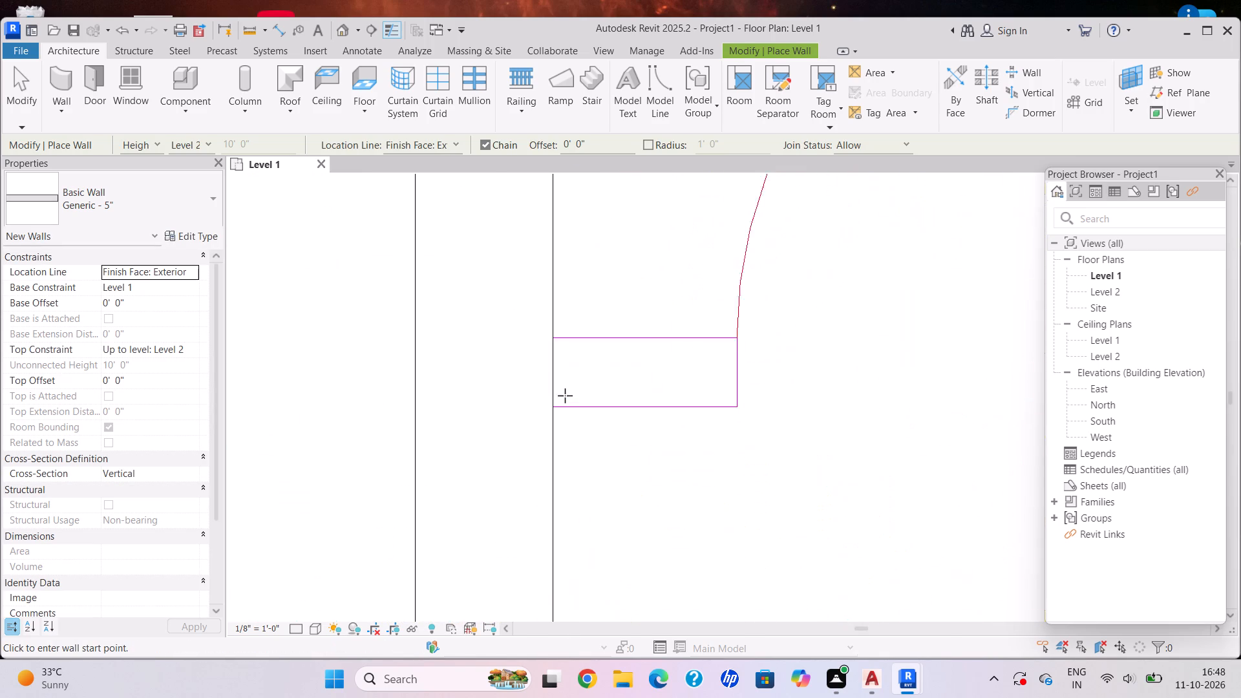
pyautogui.scroll(3, 565, 396)
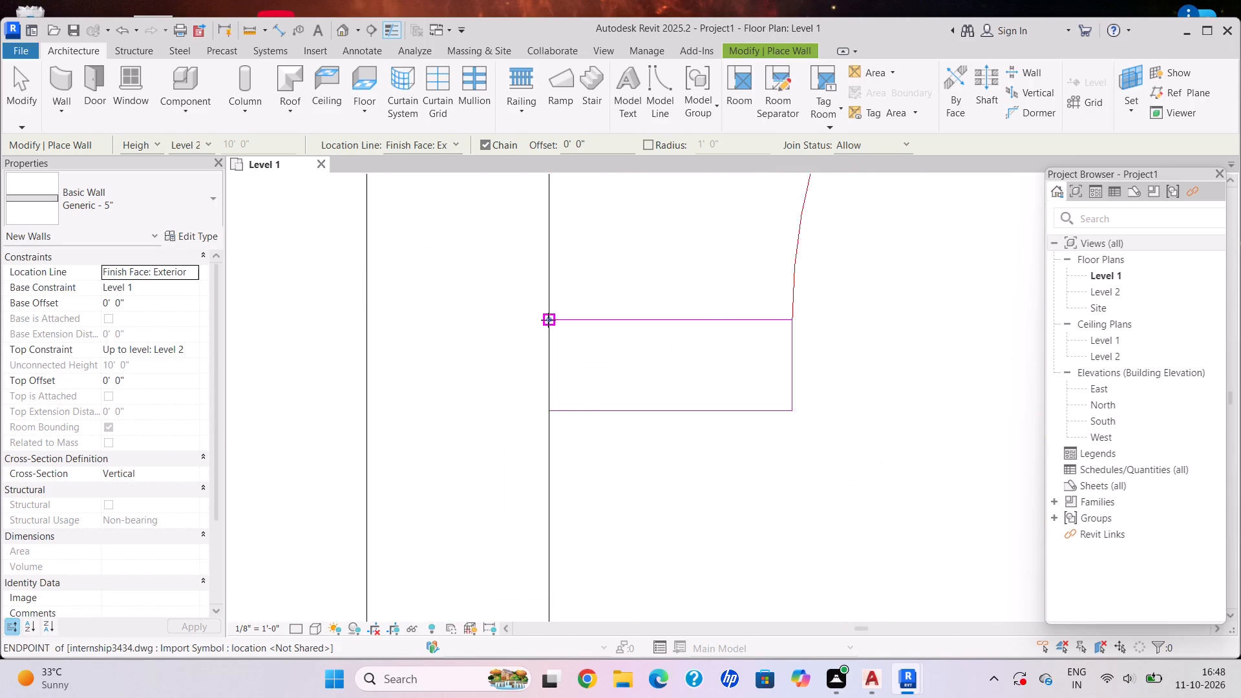
pyautogui.click(548, 320)
pyautogui.moveTo(915, 313); pyautogui.dragTo(659, 355, button='middle')
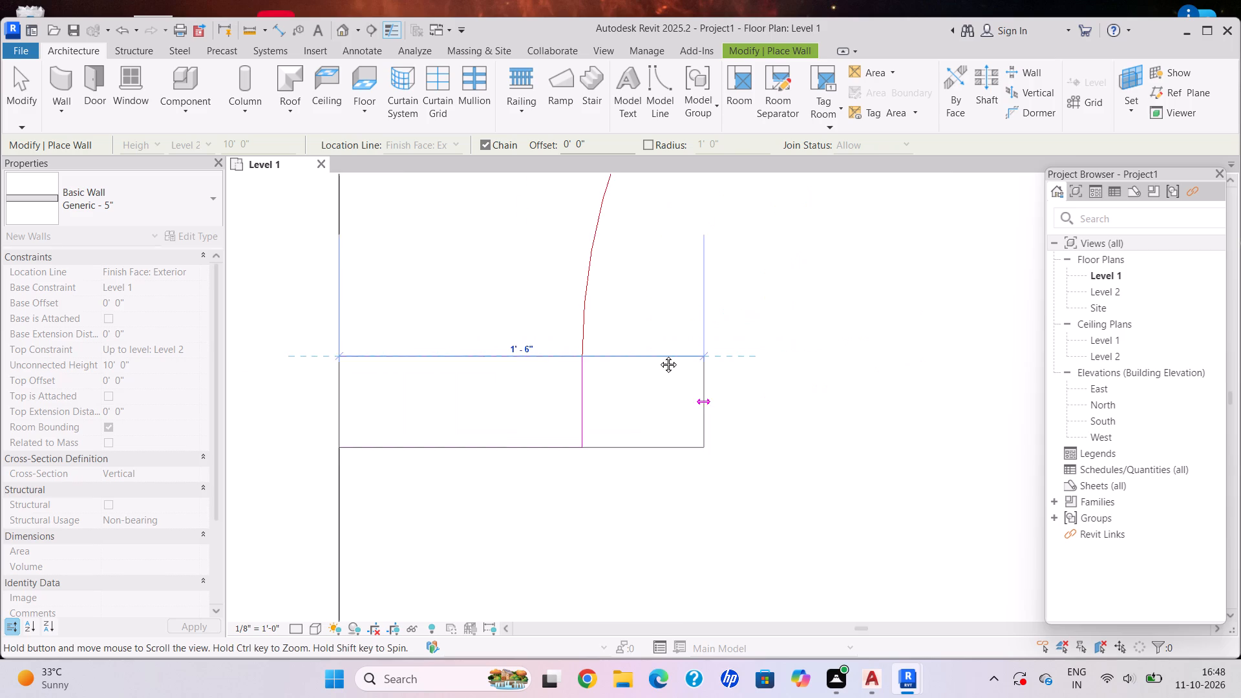
pyautogui.moveTo(659, 355); pyautogui.dragTo(466, 404, button='middle')
pyautogui.scroll(-5, 896, 394)
pyautogui.moveTo(914, 401); pyautogui.dragTo(627, 396, button='middle')
pyautogui.scroll(-1, 561, 403)
pyautogui.moveTo(953, 377); pyautogui.dragTo(907, 374, button='middle')
pyautogui.moveTo(833, 356); pyautogui.dragTo(626, 305, button='middle')
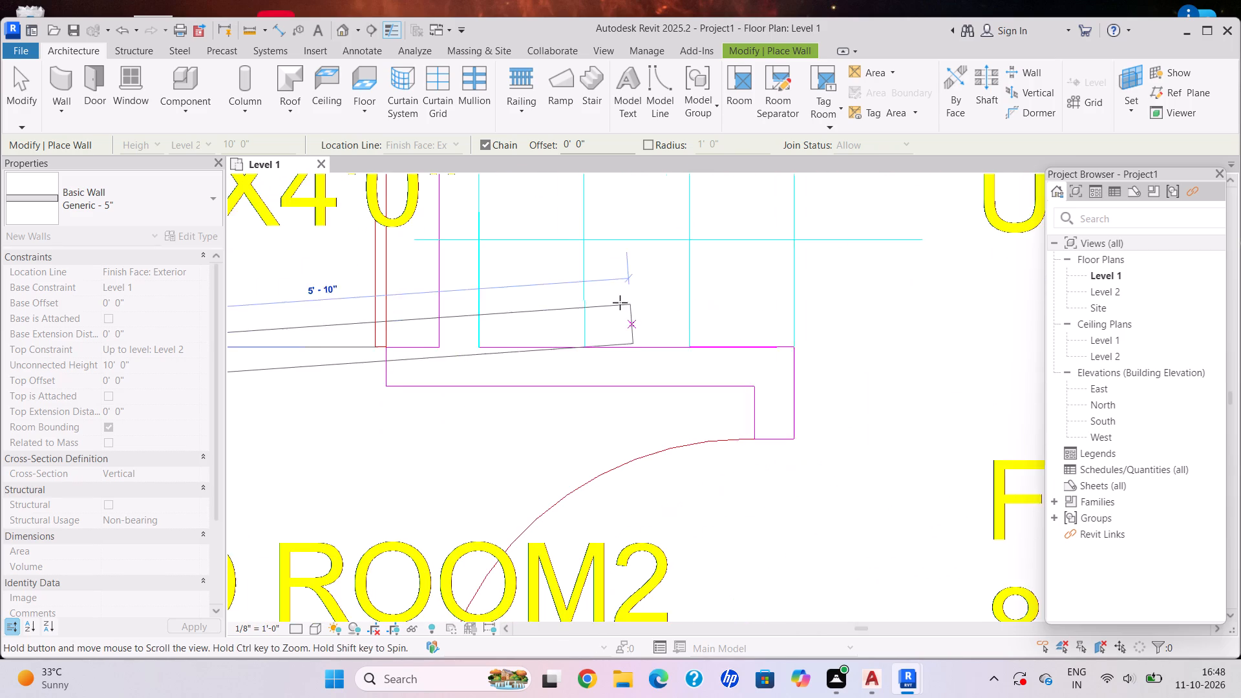
pyautogui.scroll(4, 807, 363)
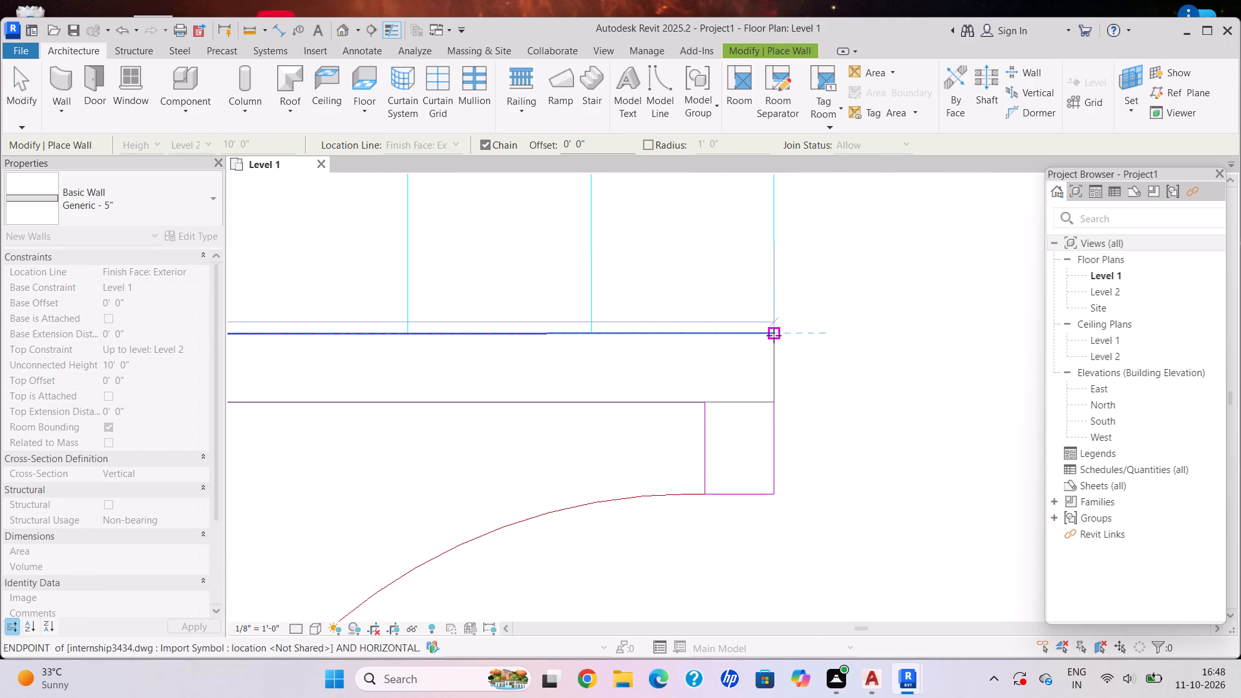
pyautogui.click(774, 335)
# Continue the wall from the foyer corner between Bed Room 2 and the kitchen to the lower exterior wall, and end the chain.
pyautogui.scroll(-7, 808, 595)
pyautogui.moveTo(807, 591); pyautogui.dragTo(794, 494, button='middle')
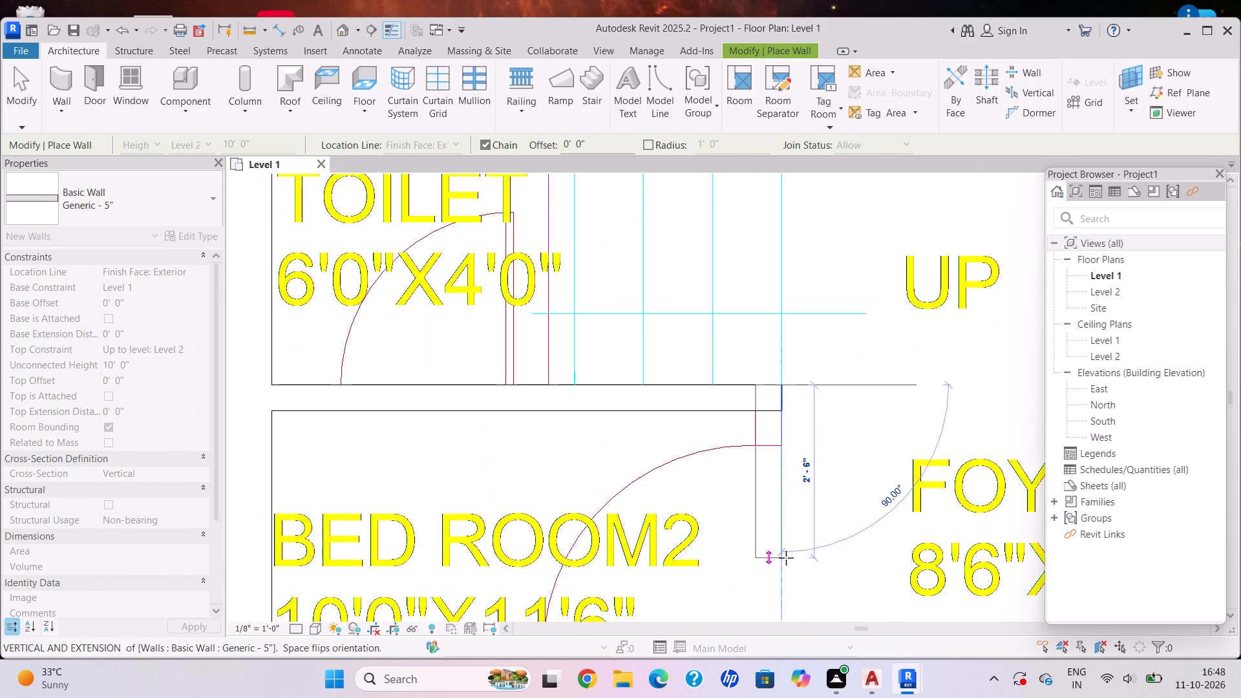
pyautogui.moveTo(786, 558); pyautogui.dragTo(790, 436, button='middle')
pyautogui.scroll(-1, 786, 558)
pyautogui.moveTo(864, 523); pyautogui.dragTo(843, 352, button='middle')
pyautogui.moveTo(773, 559); pyautogui.dragTo(790, 361, button='middle')
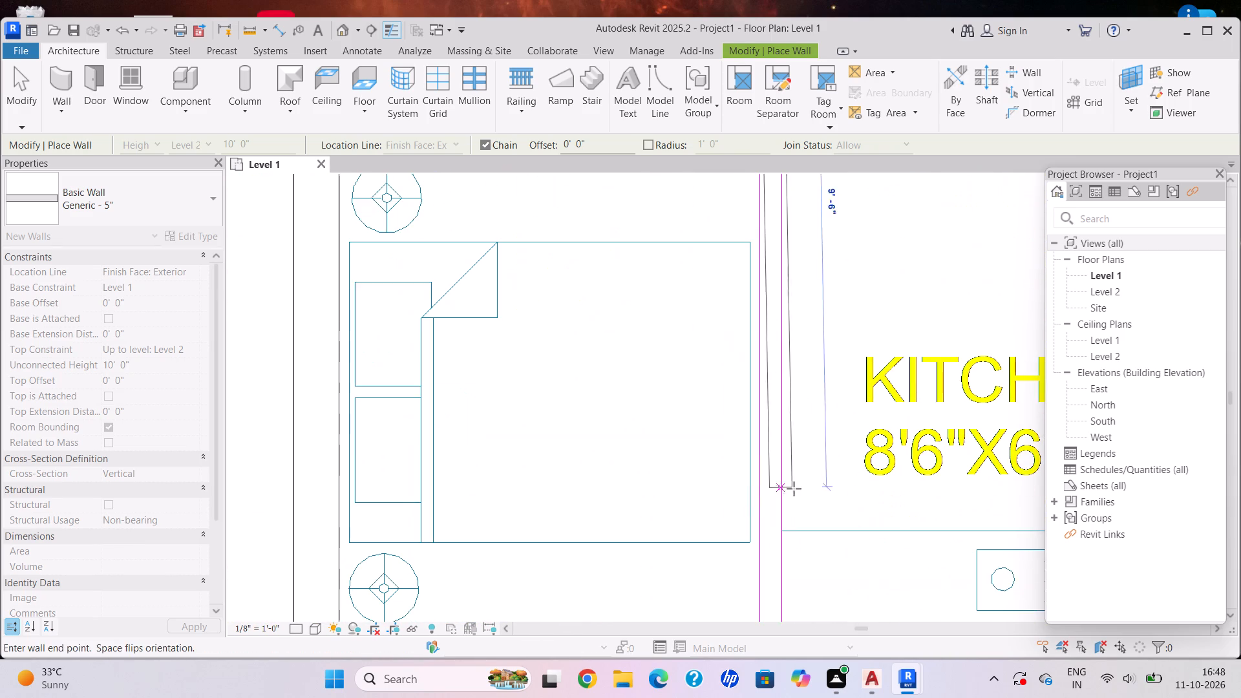
pyautogui.moveTo(794, 515); pyautogui.dragTo(854, 305, button='middle')
pyautogui.scroll(9, 863, 441)
pyautogui.scroll(3, 803, 396)
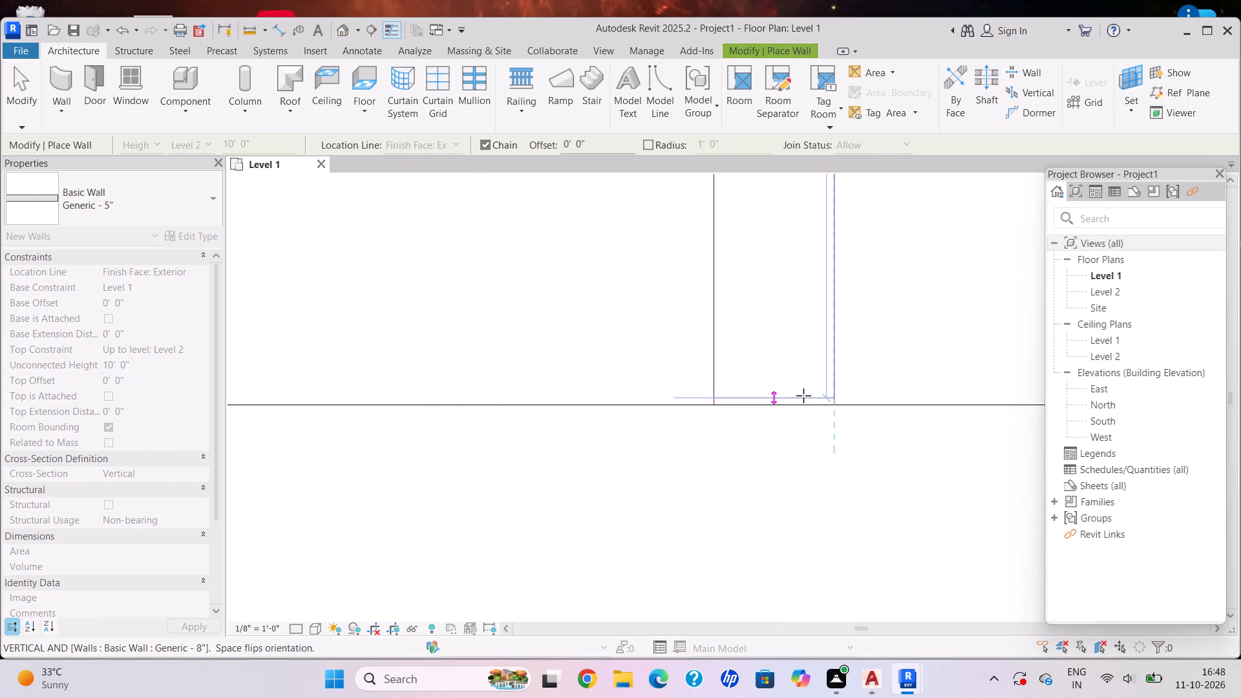
pyautogui.click(835, 404)
pyautogui.press('Escape')
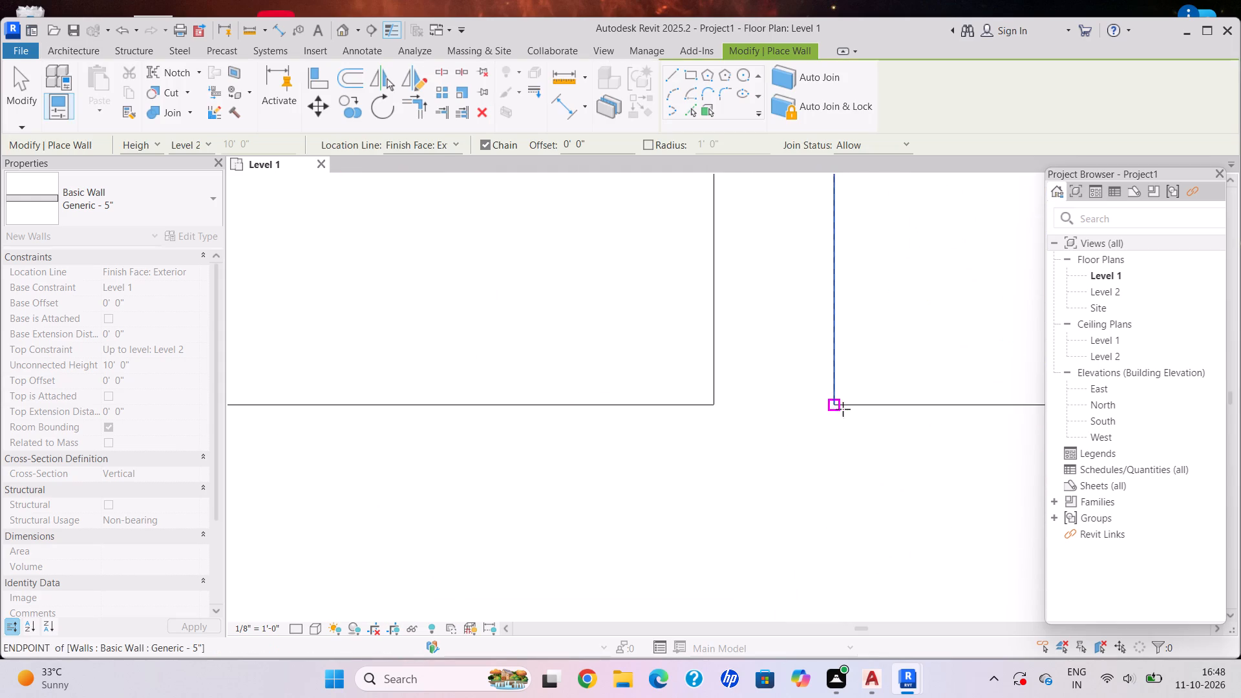
# Draw the Generic - 5" interior wall separating the kitchen and foyer from the sitout, from the lower exterior wall to the Living & Dining corner.
pyautogui.scroll(-17, 809, 341)
pyautogui.scroll(1, 805, 350)
pyautogui.scroll(-8, 802, 319)
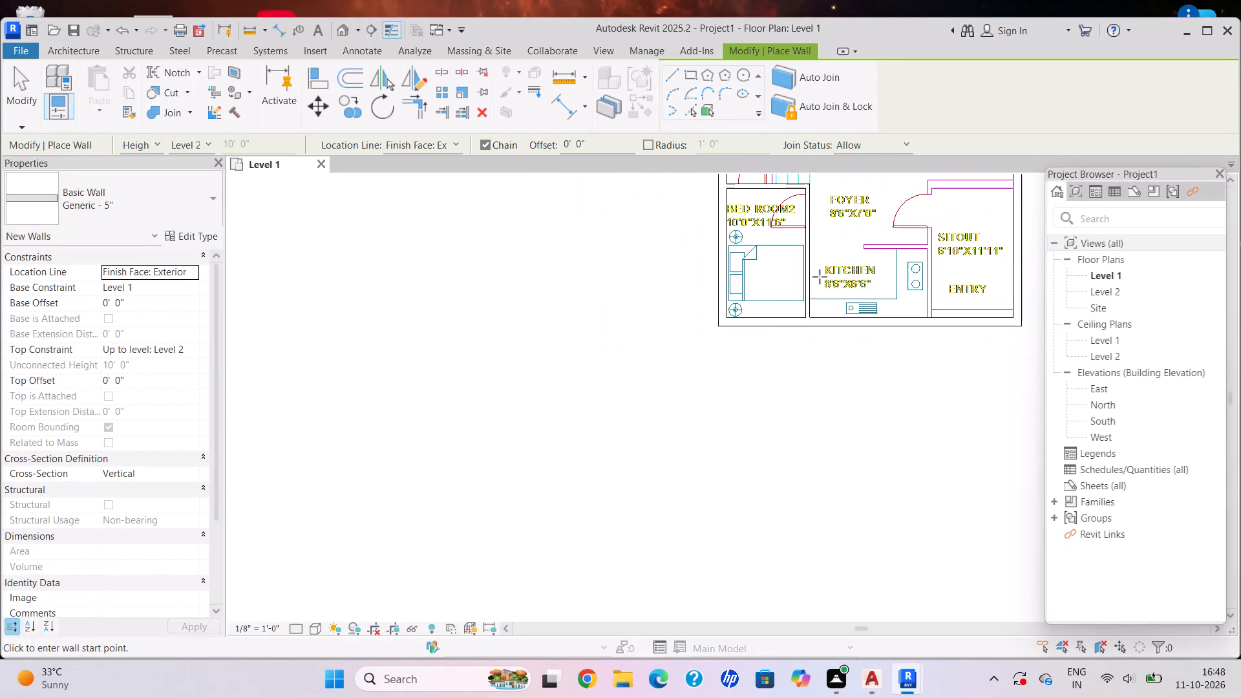
pyautogui.moveTo(814, 273); pyautogui.dragTo(805, 283, button='middle')
pyautogui.moveTo(802, 287); pyautogui.dragTo(795, 297, button='middle')
pyautogui.moveTo(741, 375); pyautogui.dragTo(697, 408, button='middle')
pyautogui.middleClick(690, 412)
pyautogui.scroll(6, 859, 346)
pyautogui.scroll(8, 892, 390)
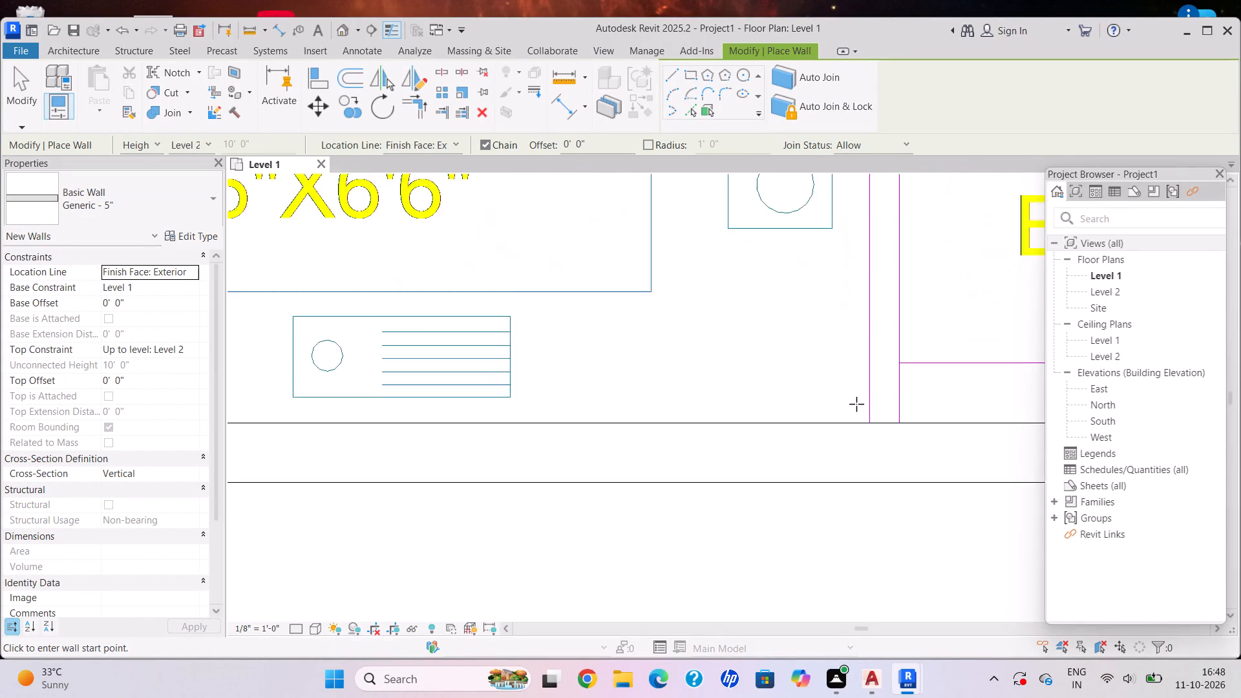
pyautogui.scroll(7, 856, 404)
pyautogui.click(922, 438)
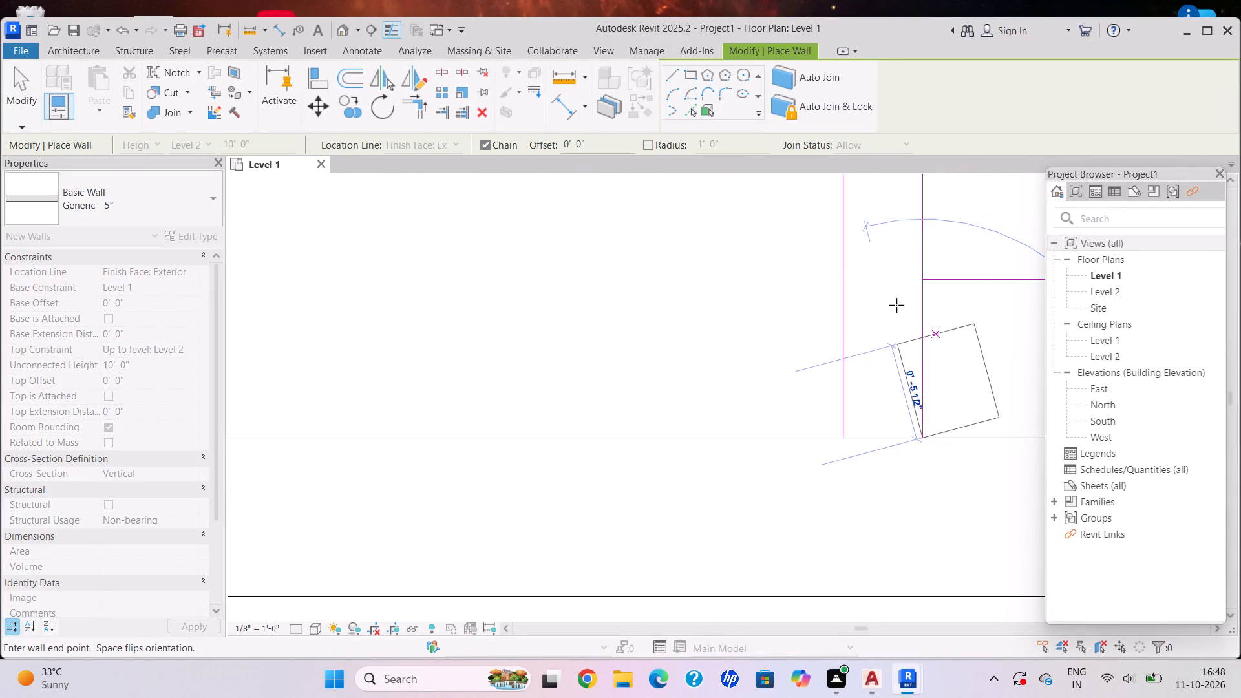
pyautogui.press('space')
pyautogui.scroll(-4, 892, 264)
pyautogui.moveTo(892, 264); pyautogui.dragTo(842, 357, button='middle')
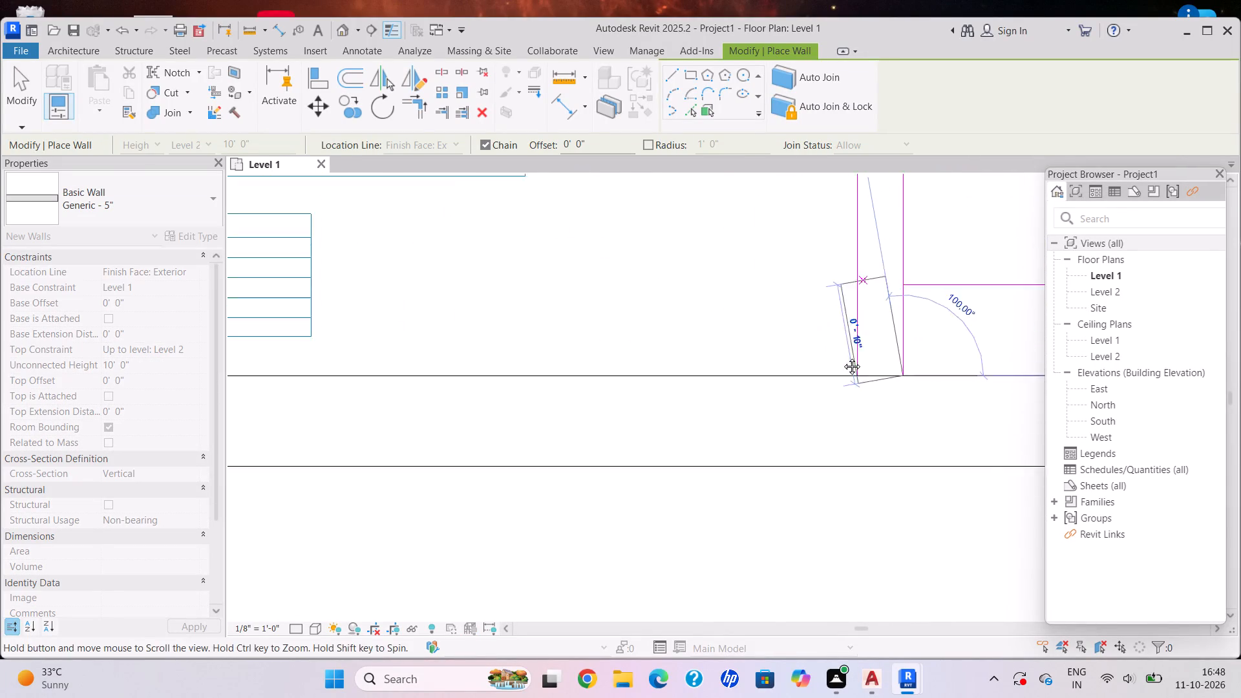
pyautogui.moveTo(842, 357); pyautogui.dragTo(729, 600, button='middle')
pyautogui.scroll(-6, 822, 243)
pyautogui.moveTo(814, 237); pyautogui.dragTo(743, 509, button='middle')
pyautogui.scroll(4, 694, 269)
pyautogui.scroll(-3, 695, 259)
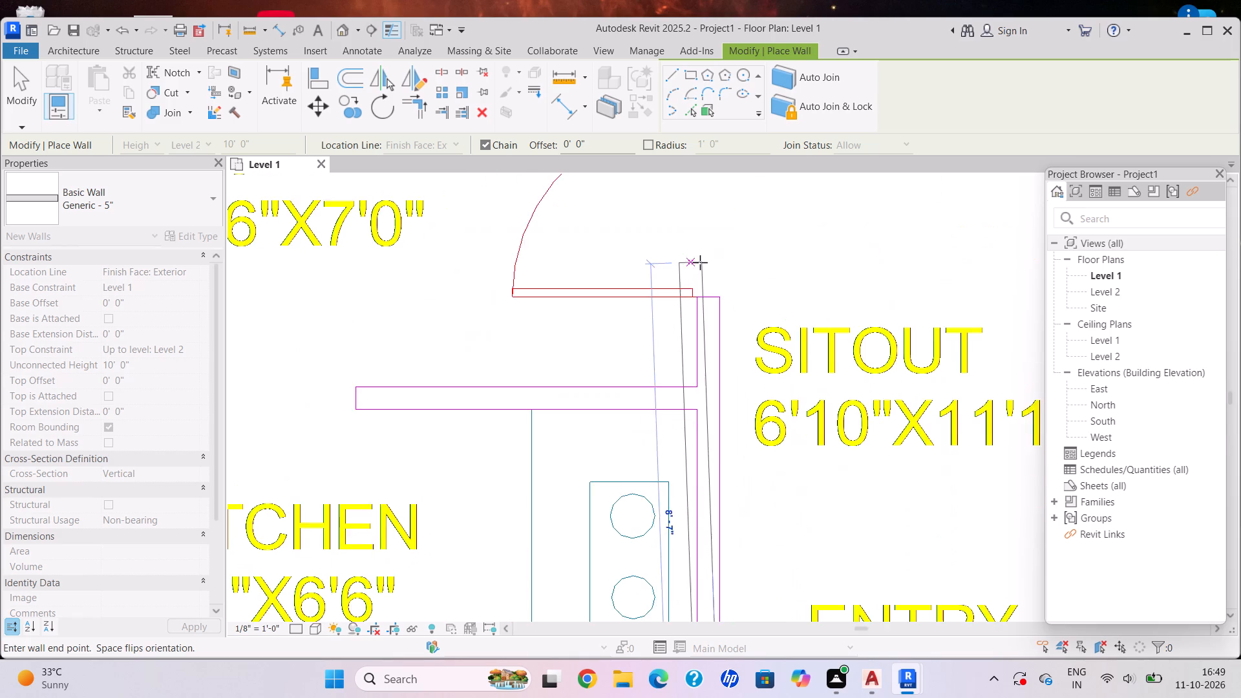
pyautogui.moveTo(700, 262); pyautogui.dragTo(730, 537, button='middle')
pyautogui.scroll(-1, 730, 538)
pyautogui.scroll(5, 755, 341)
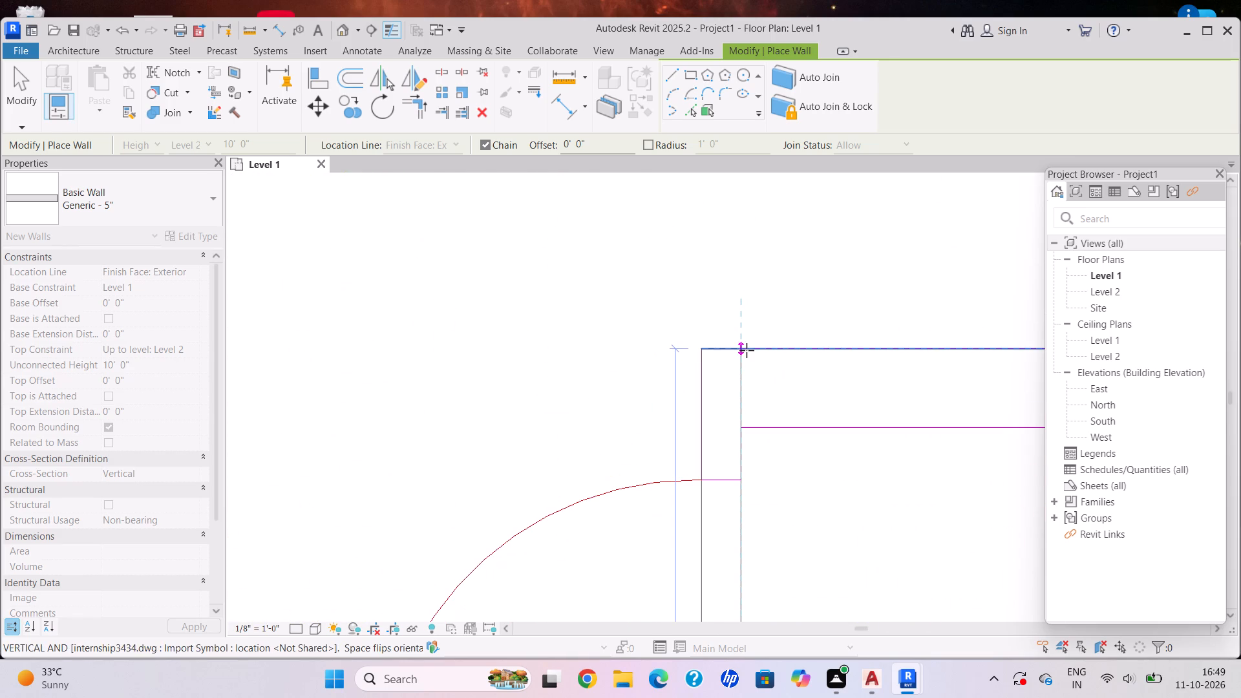
pyautogui.click(741, 349)
pyautogui.press('Escape')
# Draw the Generic - 5" partition between the foyer and kitchen, from the sitout wall to the partition's free end in the plan.
pyautogui.scroll(-4, 818, 492)
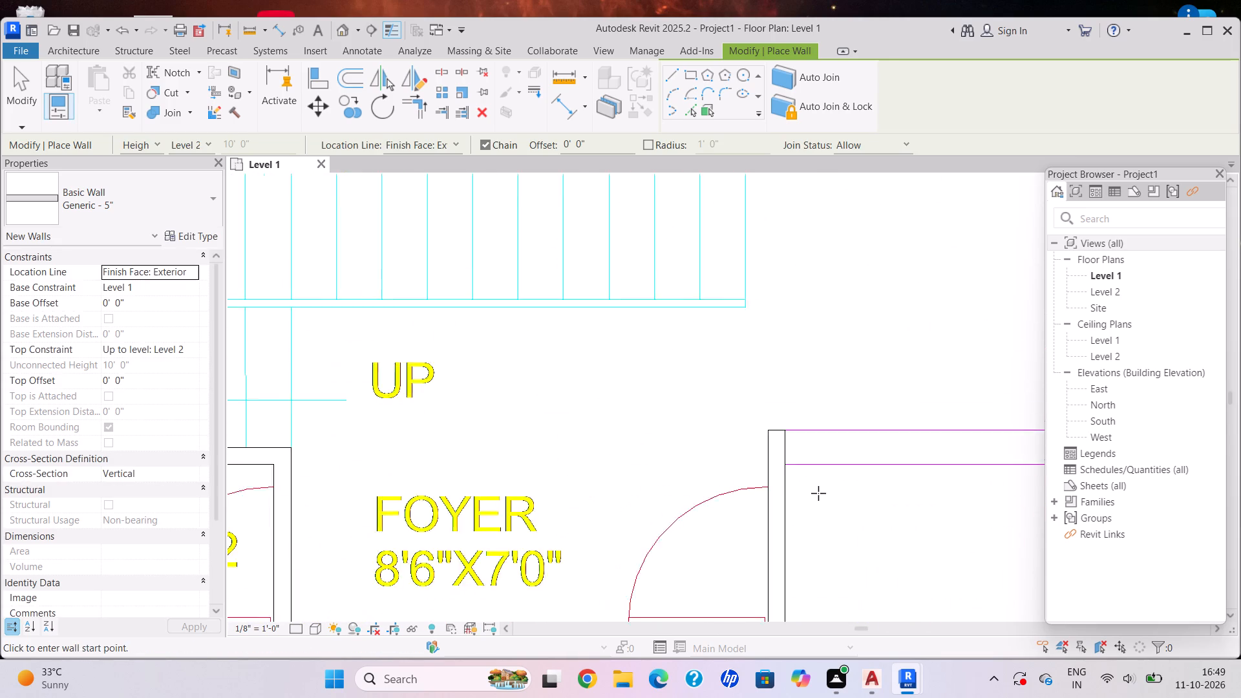
pyautogui.scroll(-7, 818, 493)
pyautogui.moveTo(800, 478); pyautogui.dragTo(732, 261, button='middle')
pyautogui.scroll(-1, 726, 245)
pyautogui.scroll(5, 708, 348)
pyautogui.scroll(-1, 722, 374)
pyautogui.scroll(5, 722, 374)
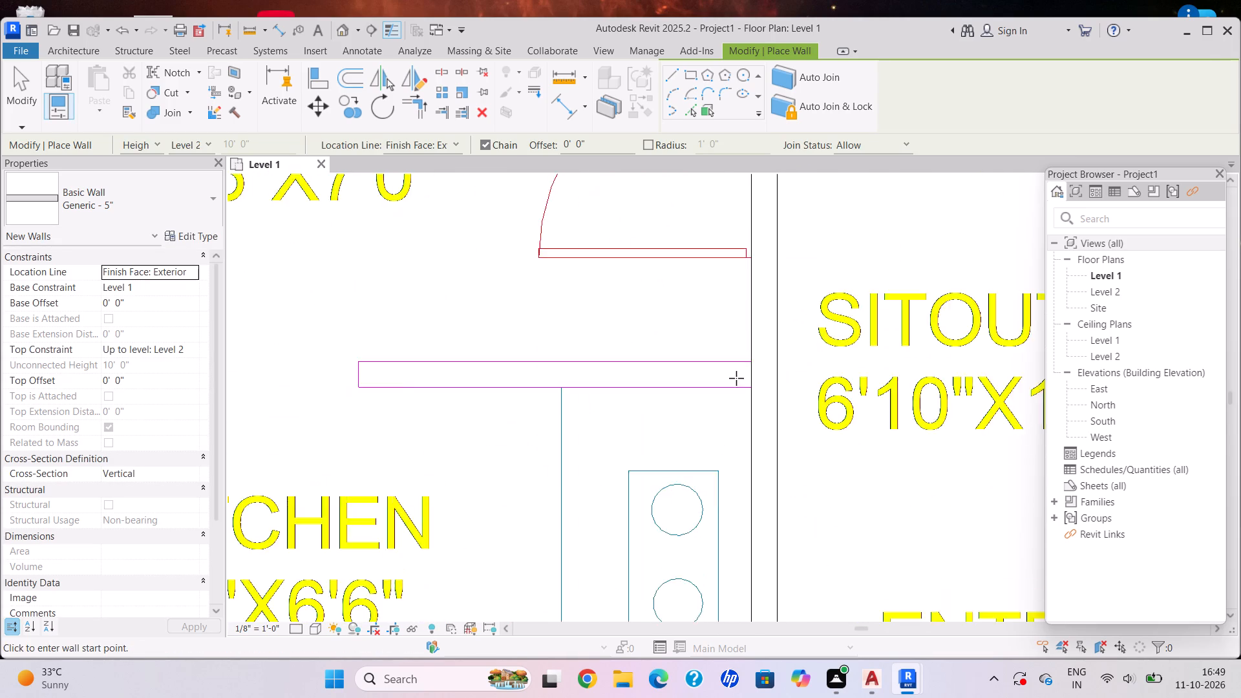
pyautogui.scroll(2, 736, 378)
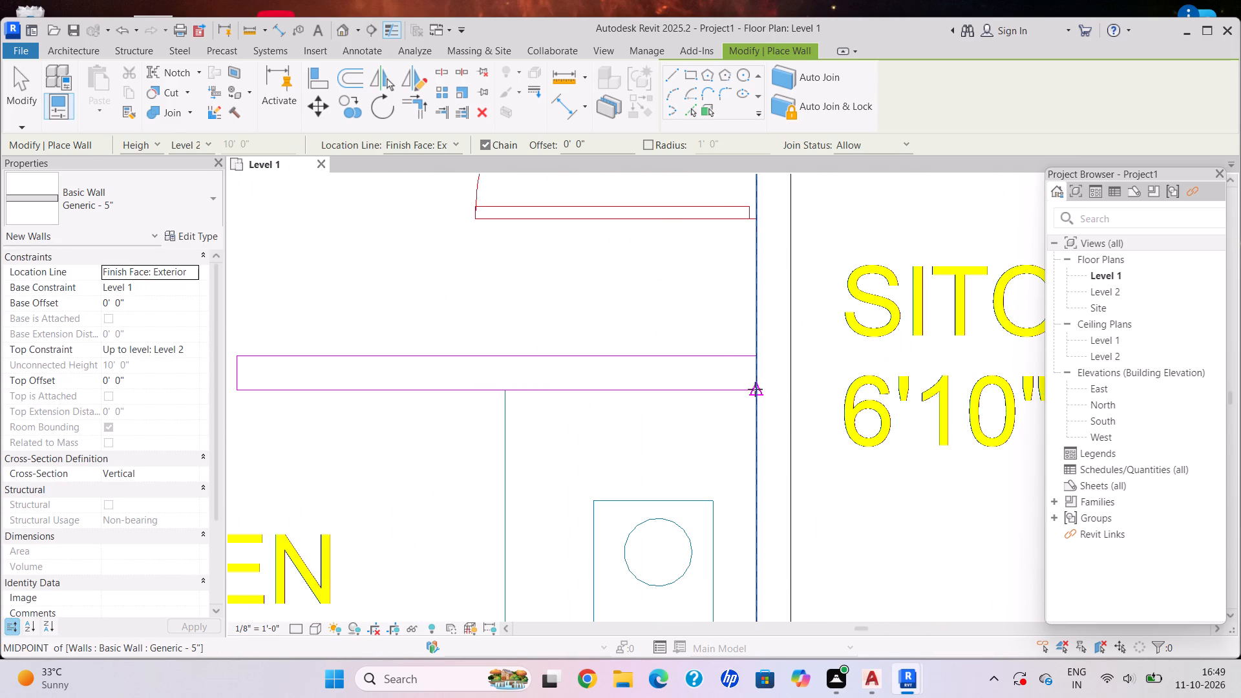
pyautogui.click(755, 389)
pyautogui.moveTo(468, 395); pyautogui.dragTo(800, 471, button='middle')
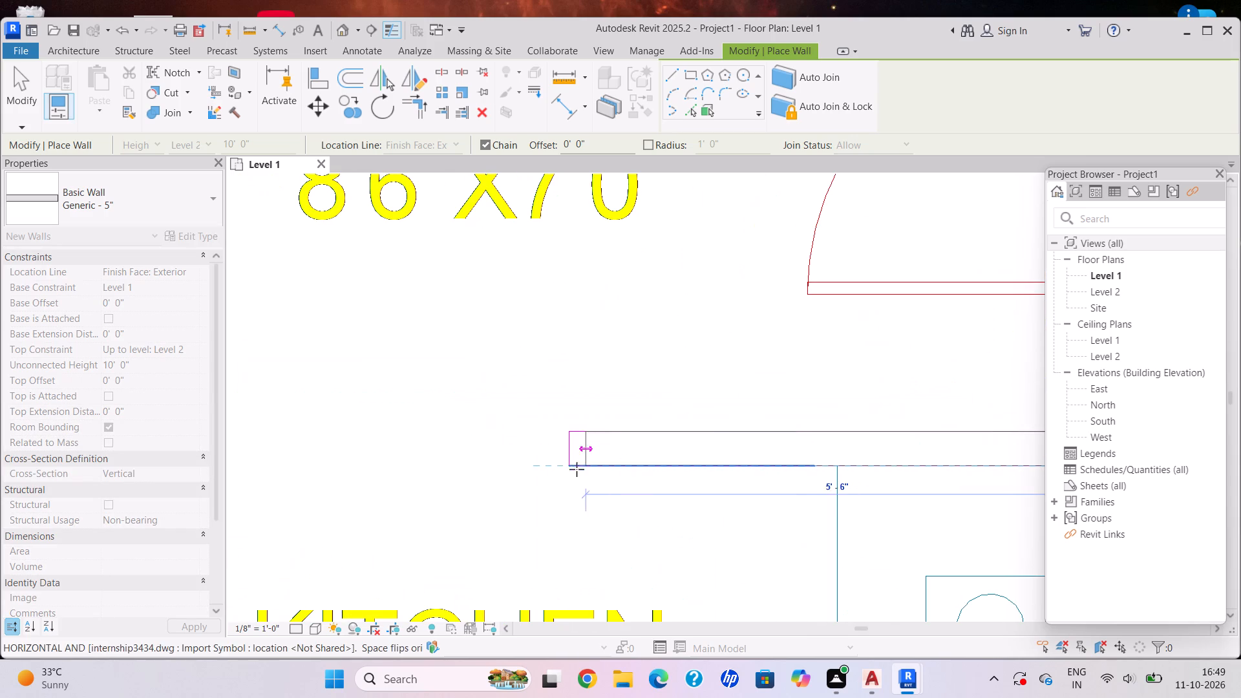
pyautogui.click(569, 467)
pyautogui.press('Escape')
# Draw a Generic - 8" wall between Living & Dining and the sitout, from the foyer wall's corner to the exterior wall, and end wall placement.
pyautogui.scroll(-8, 805, 577)
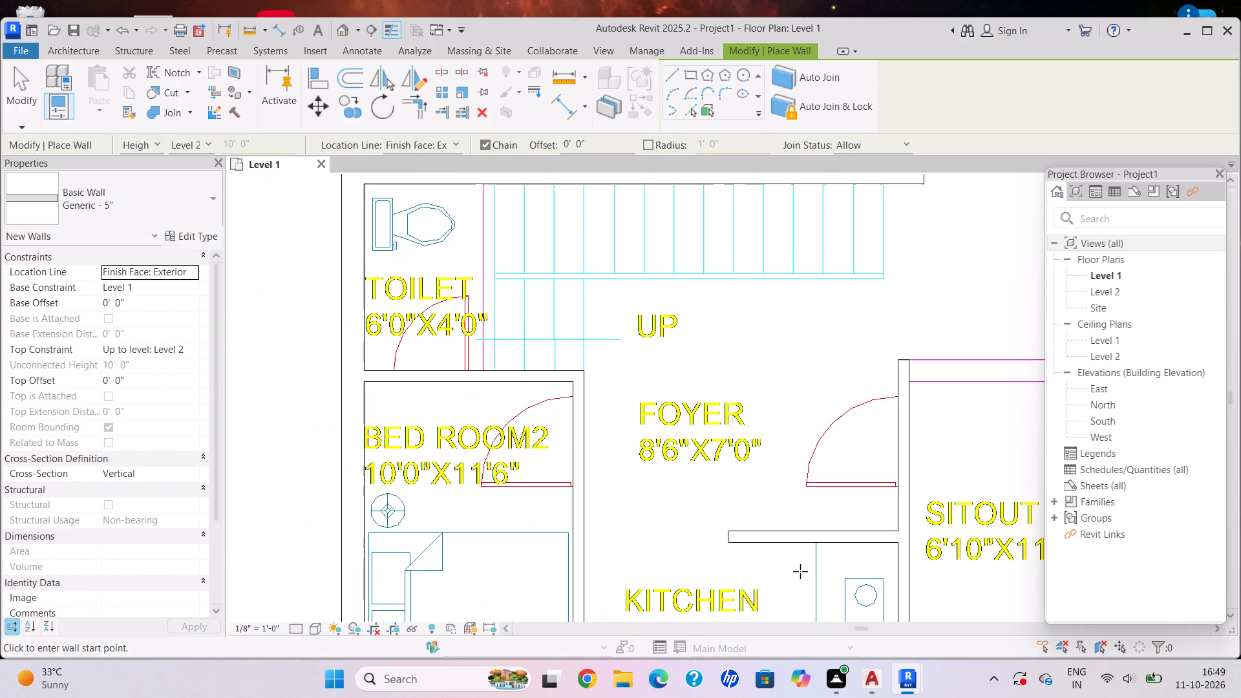
pyautogui.moveTo(795, 568); pyautogui.dragTo(569, 432, button='middle')
pyautogui.scroll(-2, 560, 432)
pyautogui.moveTo(734, 255); pyautogui.dragTo(712, 449, button='middle')
pyautogui.scroll(-3, 694, 373)
pyautogui.moveTo(697, 363); pyautogui.dragTo(706, 396, button='middle')
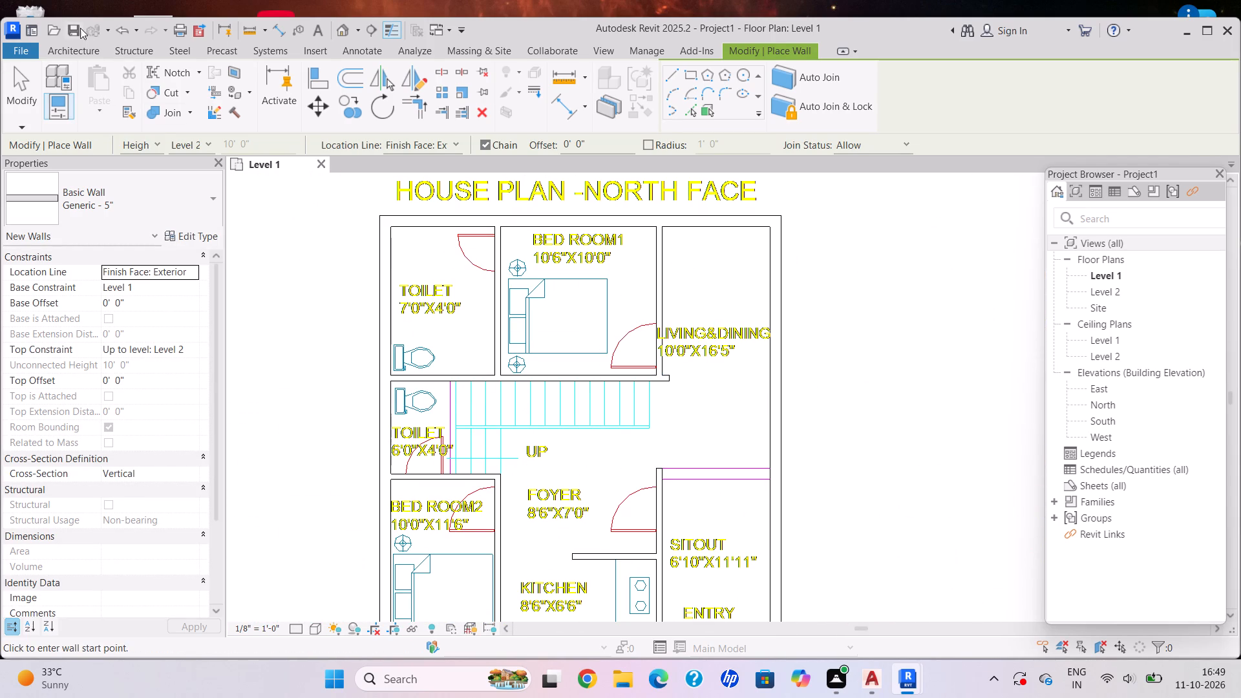
pyautogui.click(88, 43)
pyautogui.click(74, 50)
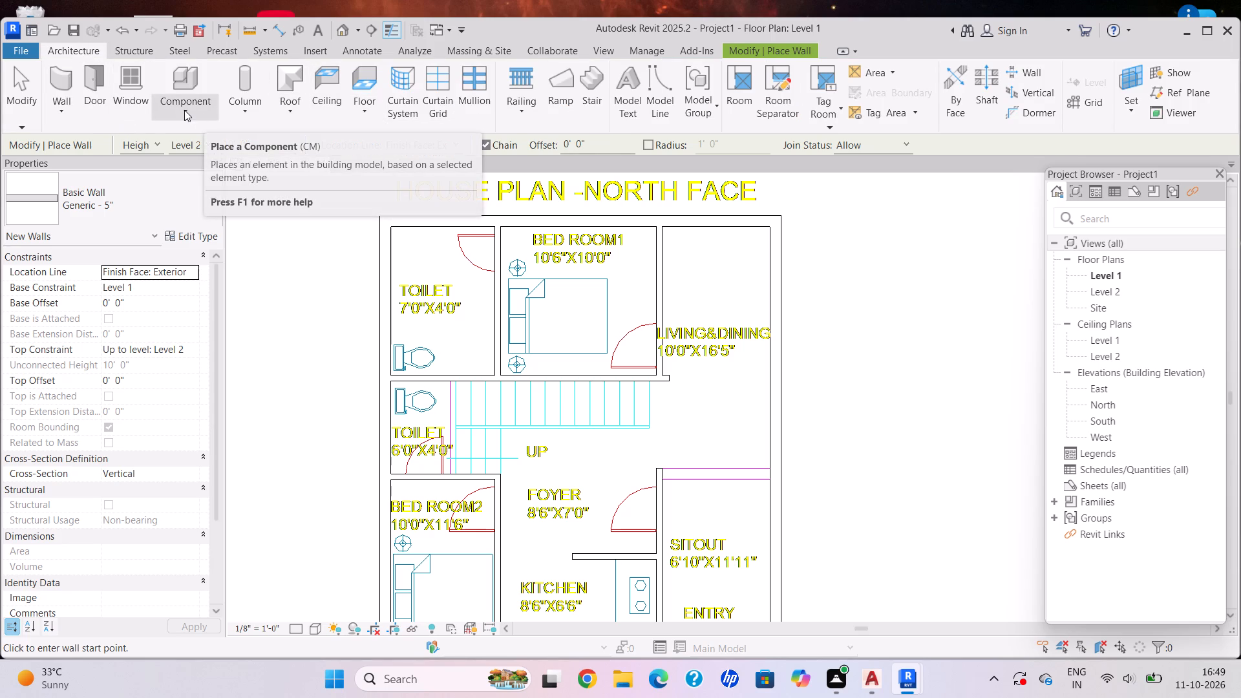
pyautogui.click(61, 87)
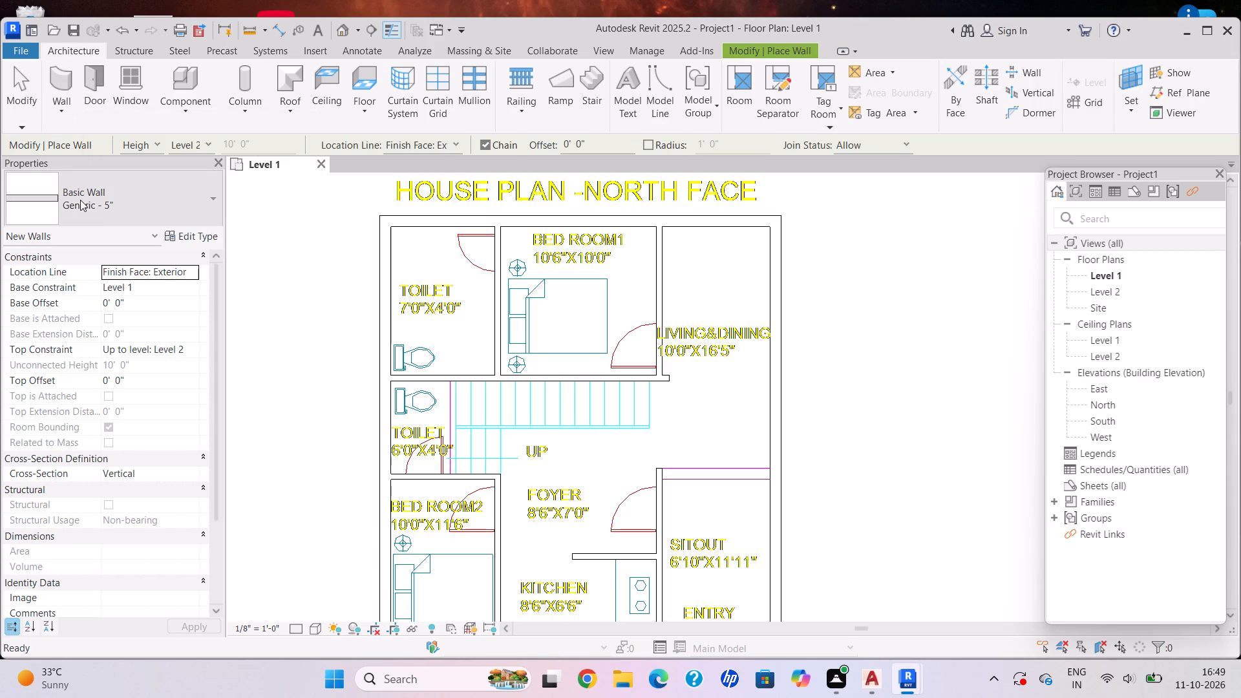
pyautogui.click(80, 200)
pyautogui.click(120, 359)
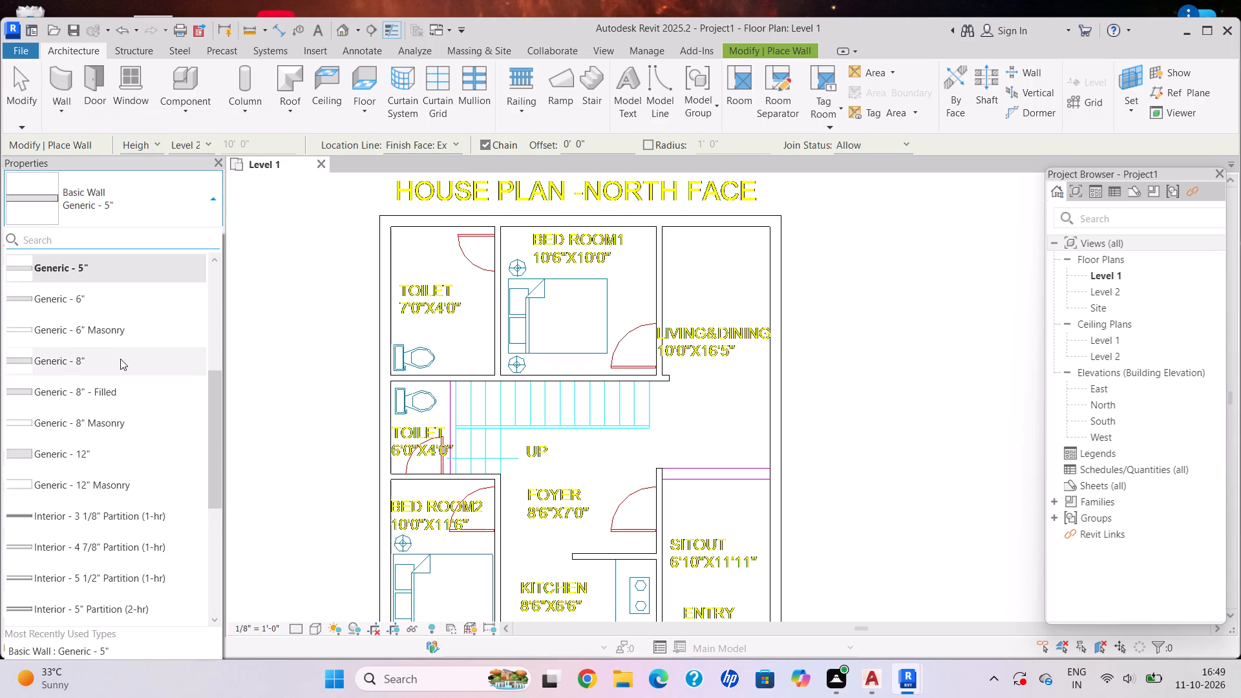
pyautogui.scroll(2, 674, 509)
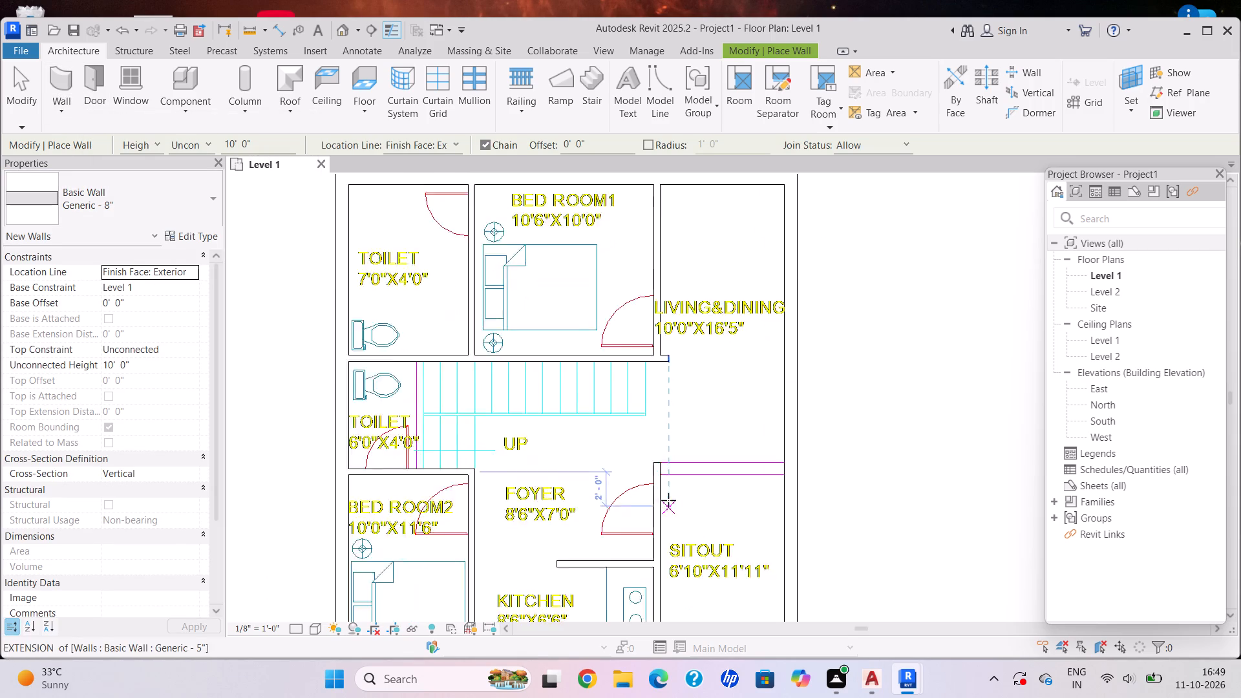
pyautogui.scroll(11, 668, 500)
pyautogui.click(647, 426)
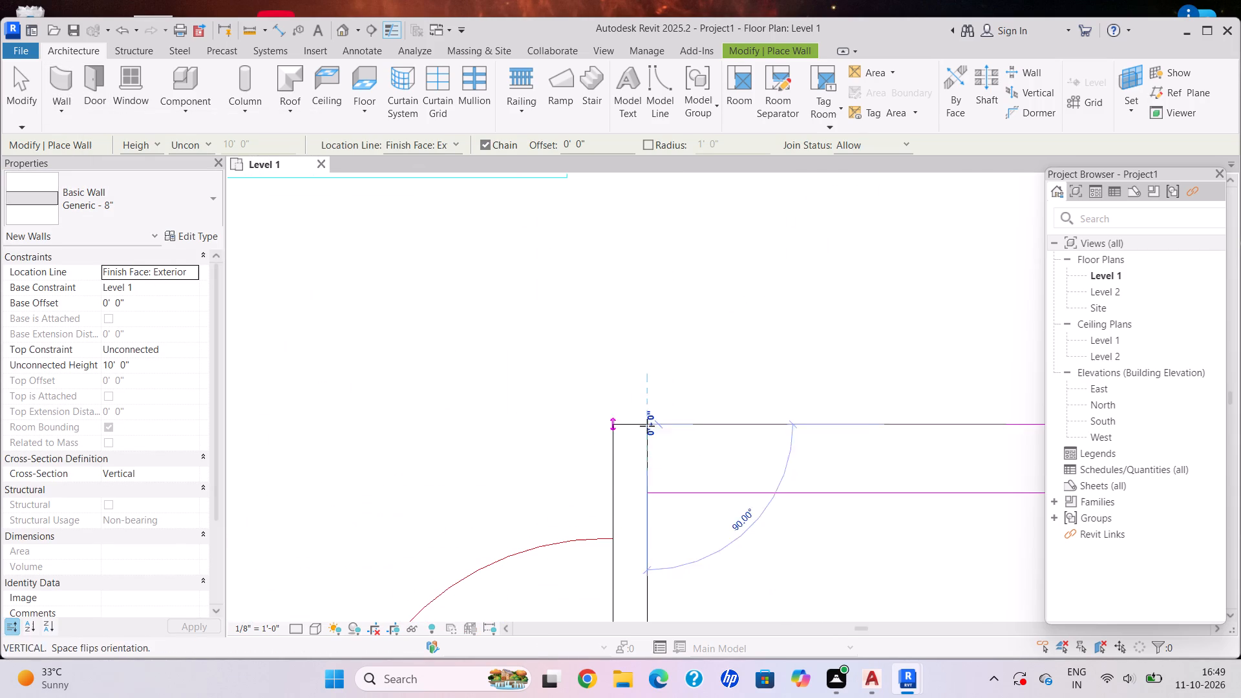
pyautogui.moveTo(973, 428); pyautogui.dragTo(605, 357, button='middle')
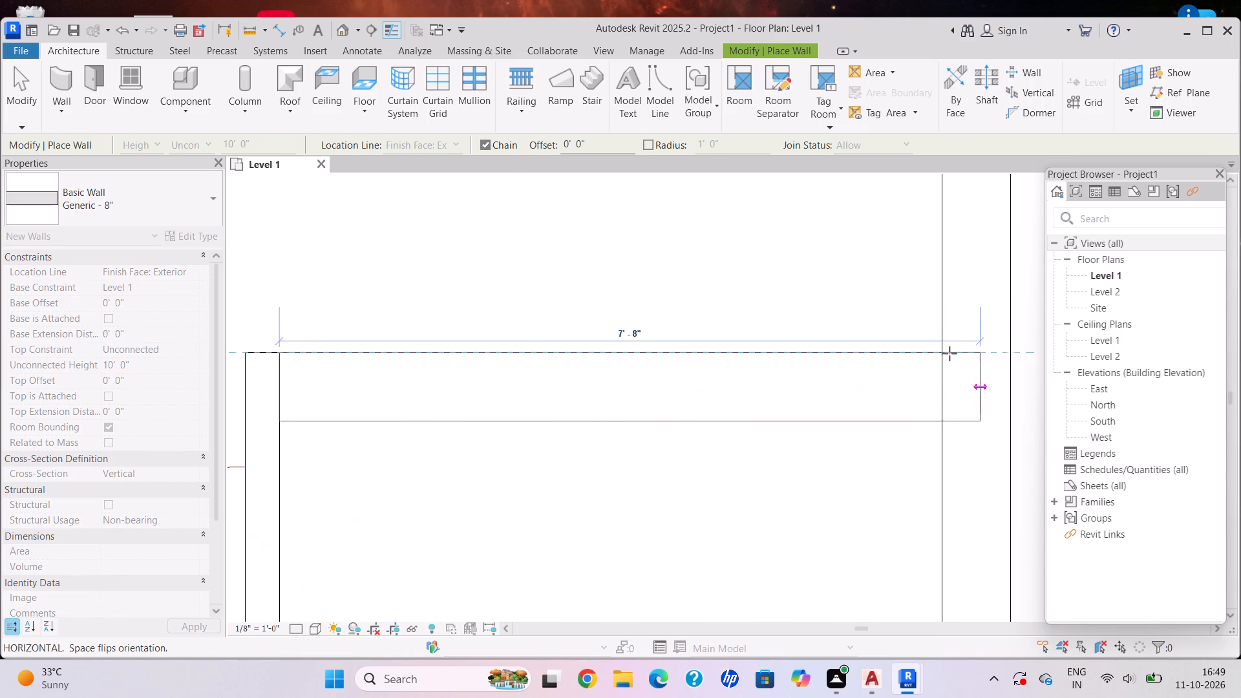
pyautogui.click(944, 353)
pyautogui.press('Escape')
pyautogui.scroll(-2, 831, 451)
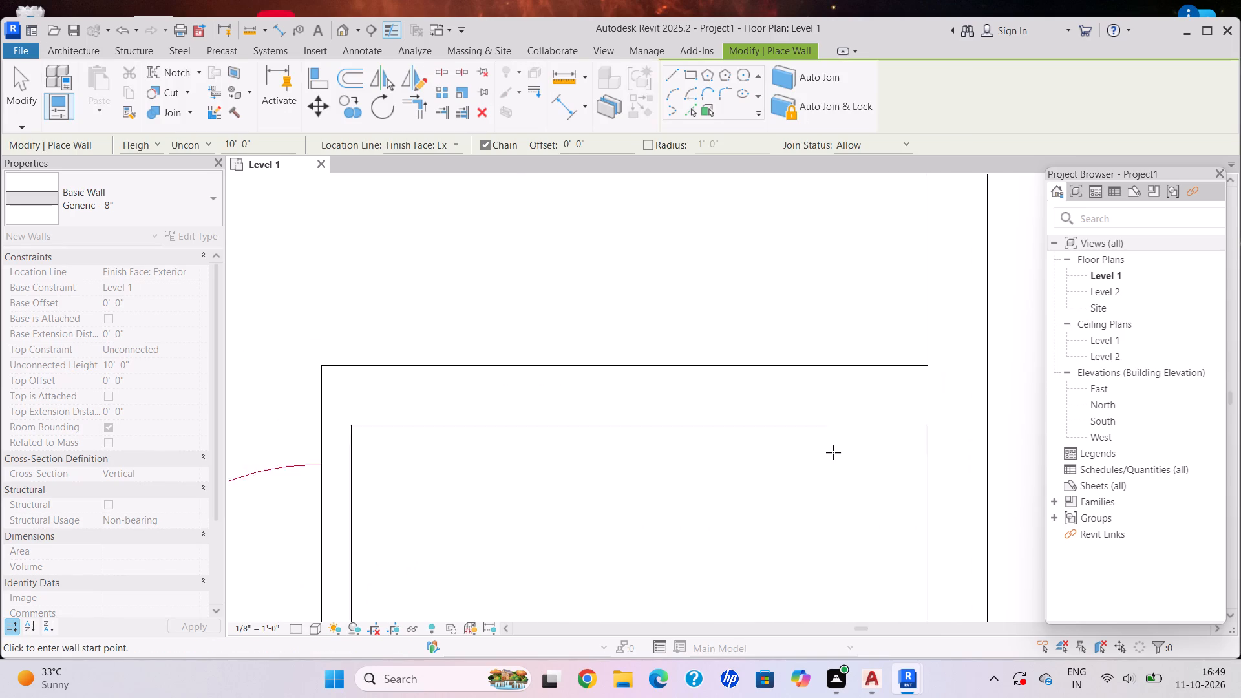
pyautogui.scroll(-4, 833, 452)
pyautogui.scroll(1, 840, 460)
pyautogui.scroll(-12, 841, 460)
pyautogui.middleClick(809, 372)
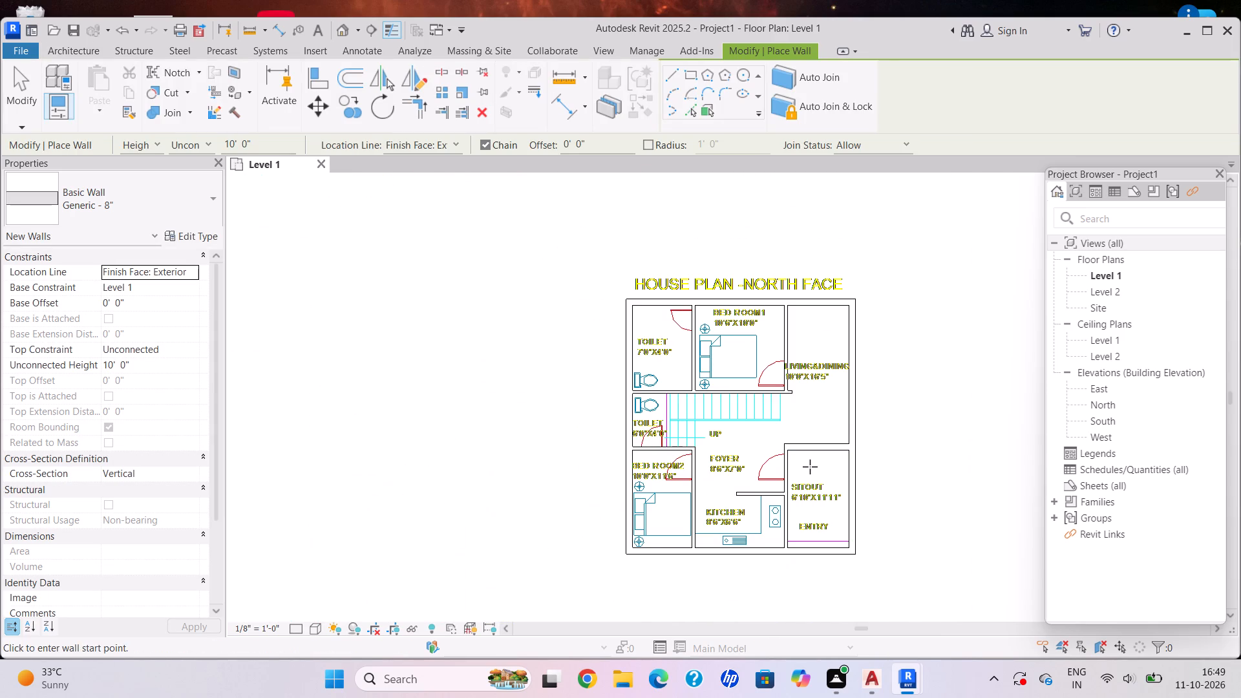
pyautogui.scroll(2, 829, 533)
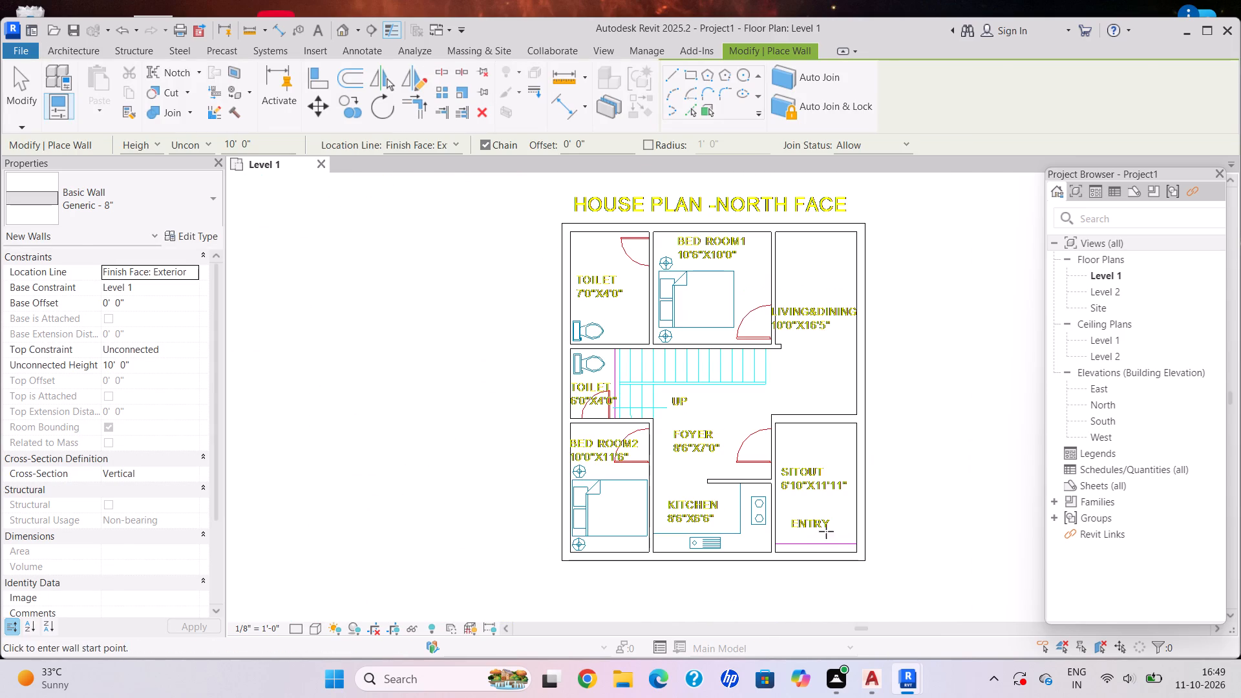
pyautogui.press('Escape')
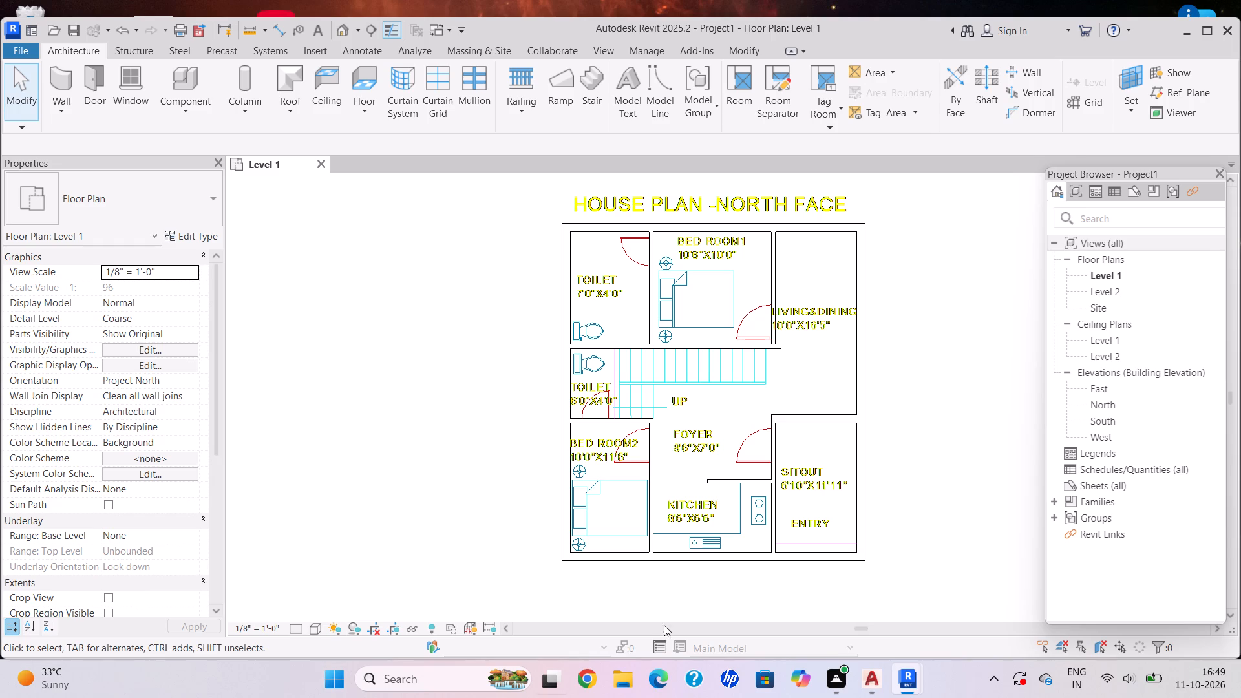
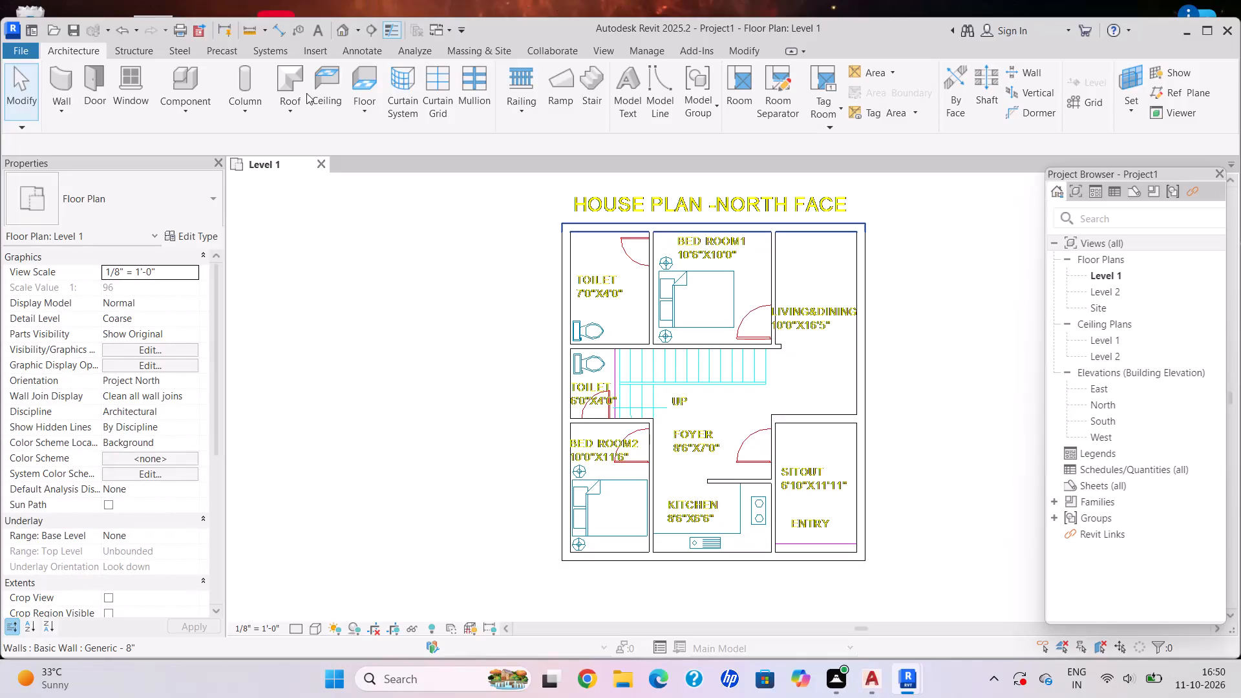
# Place a Single-Flush 36" x 84" door in the upper toilet–Bed Room 1 wall, about 2'-4" from the upper exterior wall, swinging into the toilet.
pyautogui.scroll(-1, 465, 255)
pyautogui.moveTo(465, 255); pyautogui.dragTo(462, 268, button='middle')
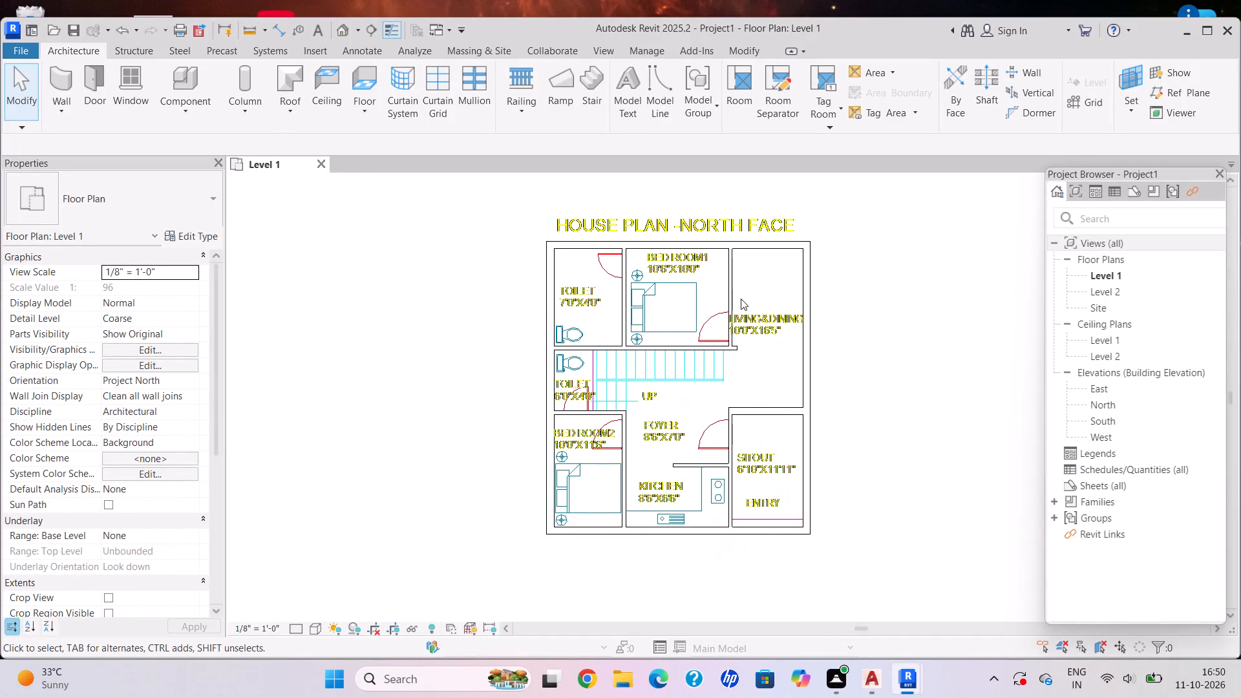
pyautogui.scroll(3, 741, 299)
pyautogui.moveTo(761, 304); pyautogui.dragTo(734, 317, button='middle')
pyautogui.press('Escape')
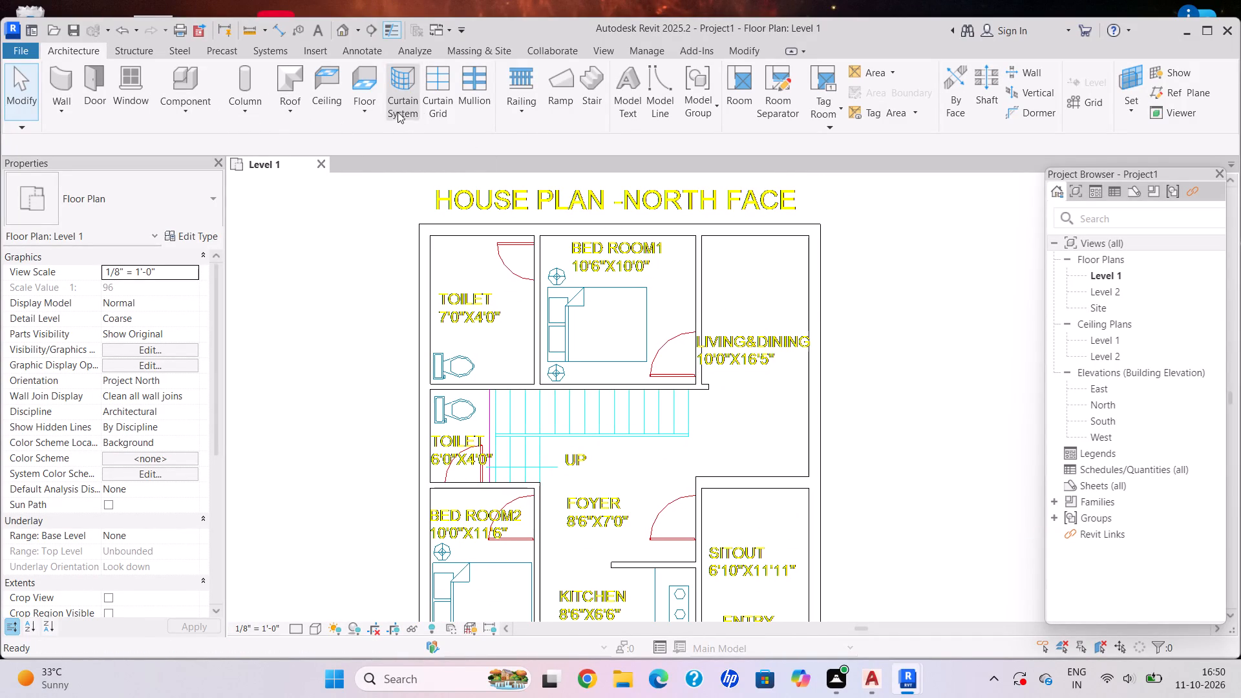
pyautogui.click(89, 96)
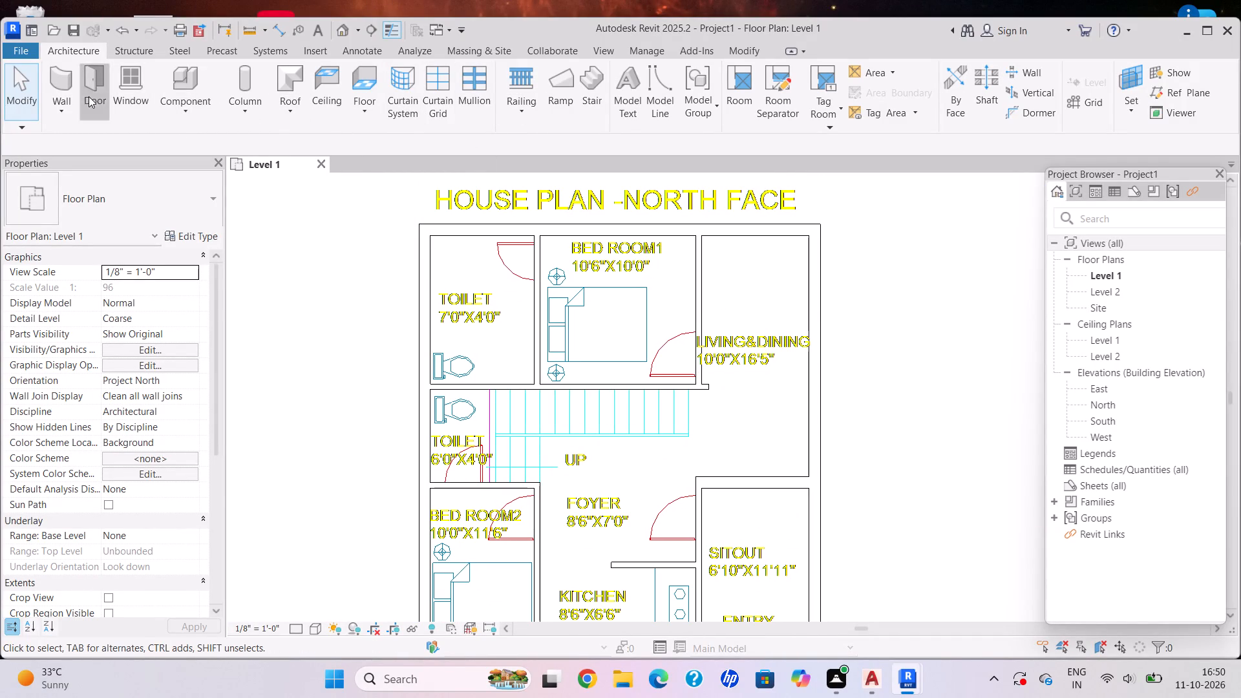
pyautogui.click(132, 193)
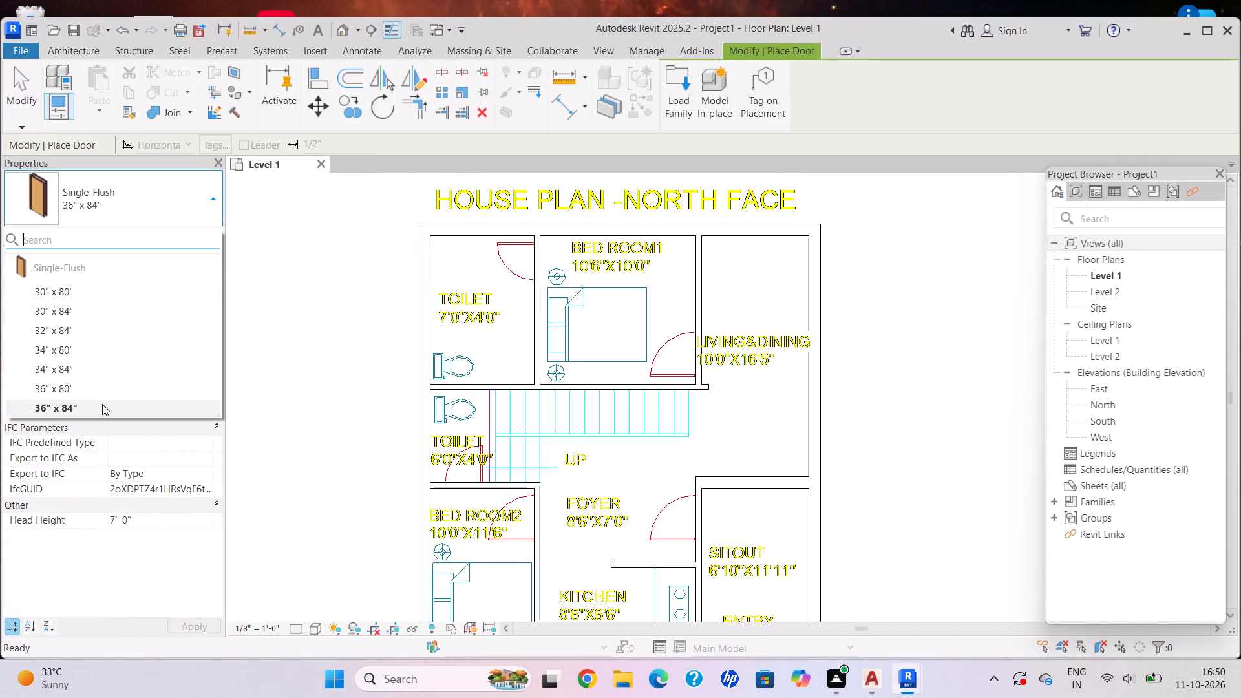
pyautogui.click(100, 407)
pyautogui.click(195, 231)
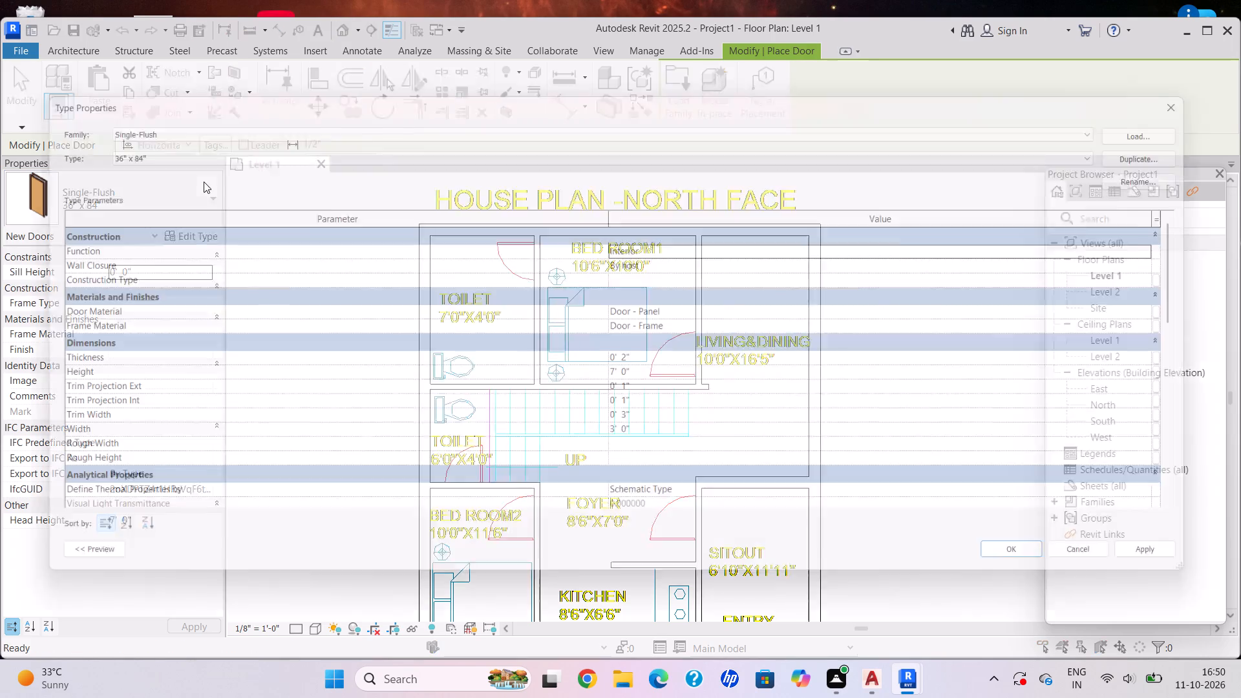
pyautogui.click(1049, 575)
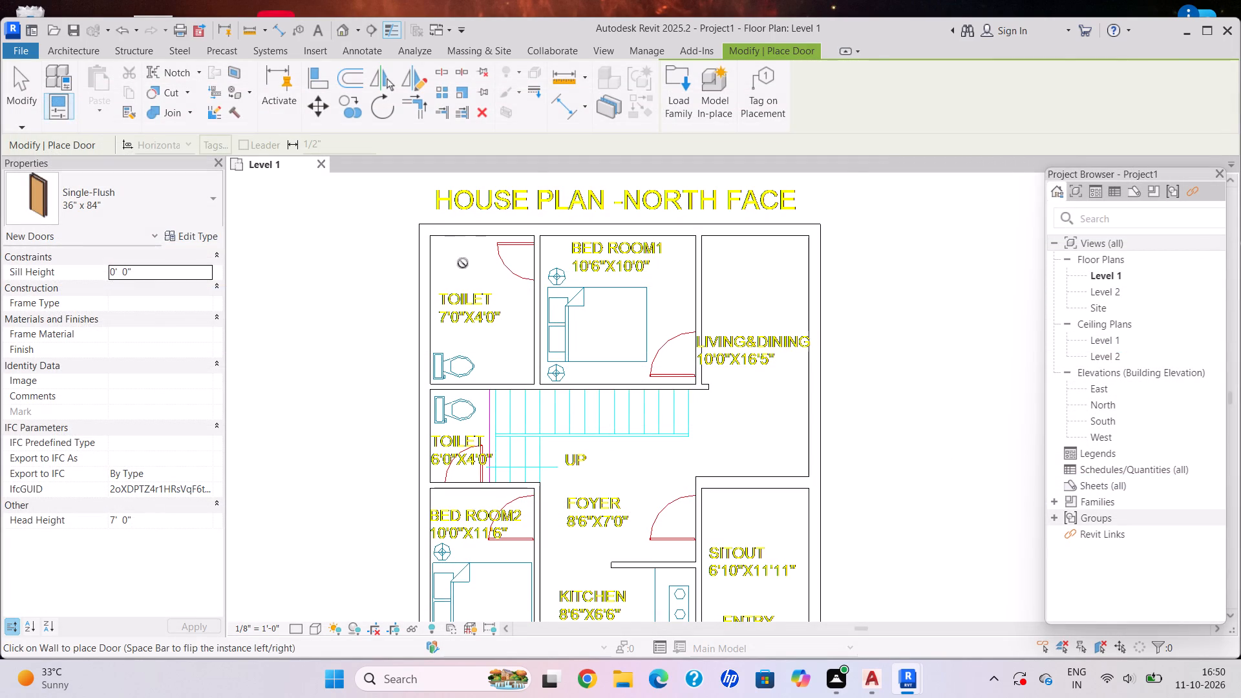
pyautogui.scroll(3, 460, 236)
pyautogui.scroll(2, 526, 270)
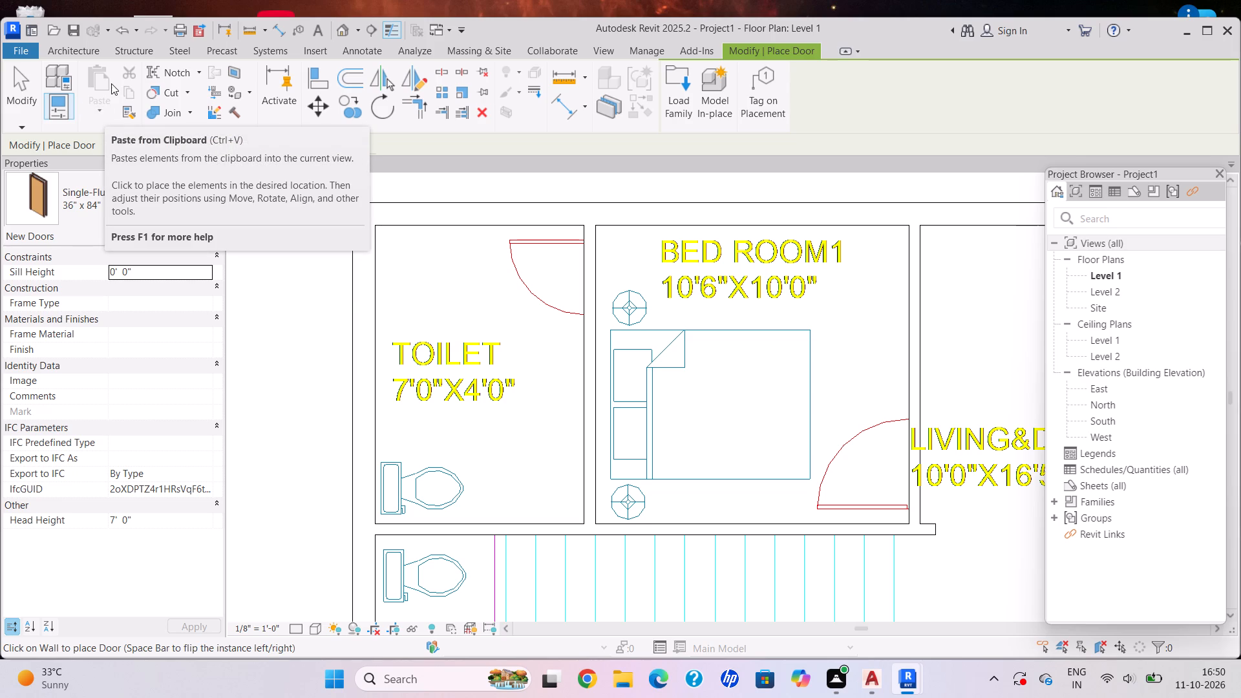
pyautogui.scroll(1, 572, 255)
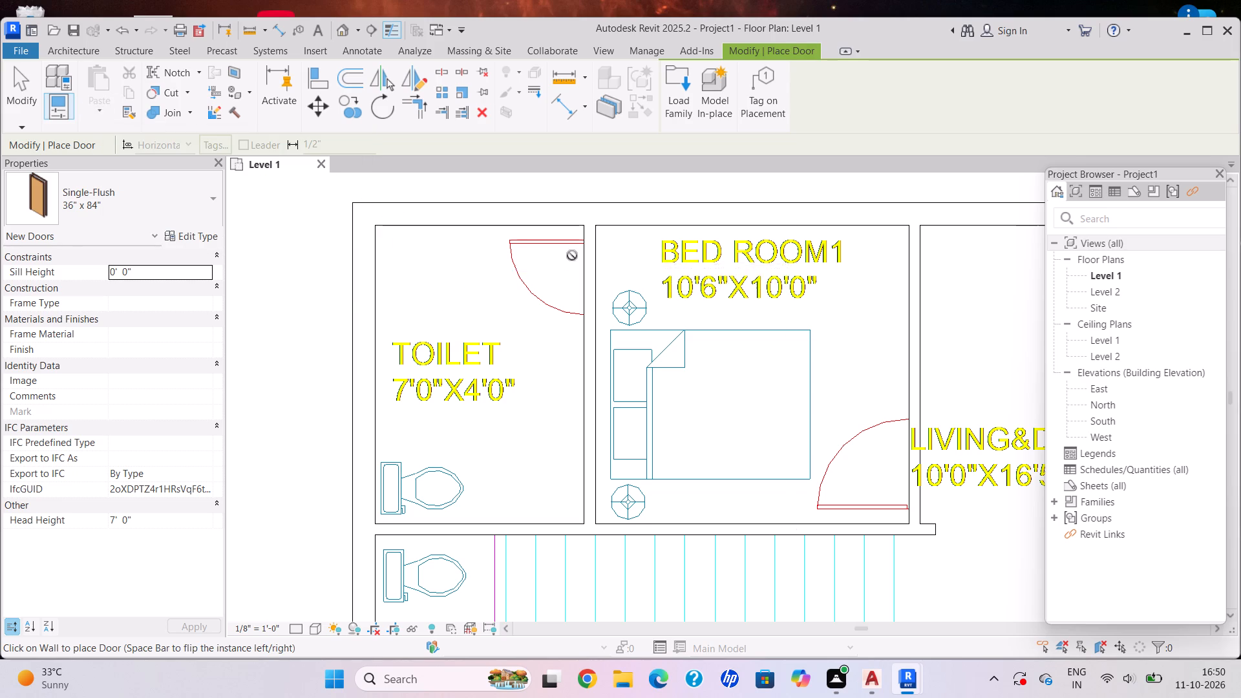
pyautogui.scroll(1, 572, 255)
pyautogui.click(589, 293)
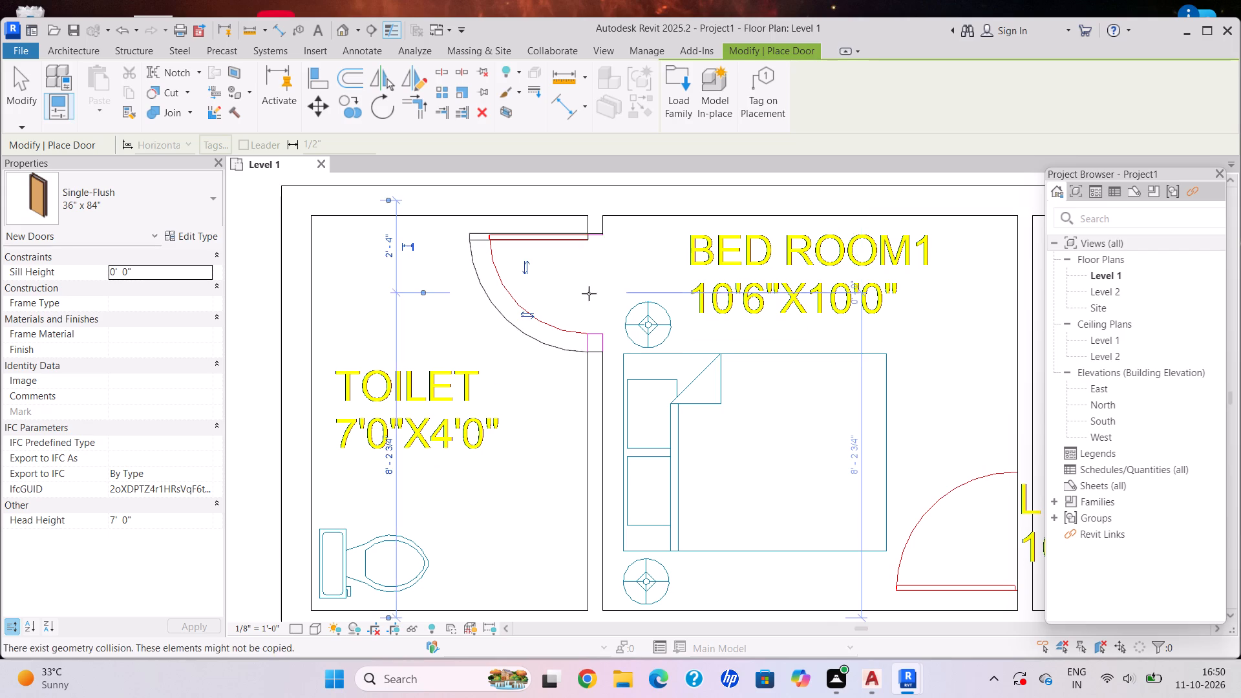
# Place a flipped 36" x 84" door in the Bed Room 1–Living & Dining wall, about 2'-2" from the stair wall, matching the plan's swing.
pyautogui.scroll(-2, 911, 475)
pyautogui.moveTo(907, 469); pyautogui.dragTo(502, 324, button='middle')
pyautogui.scroll(2, 600, 414)
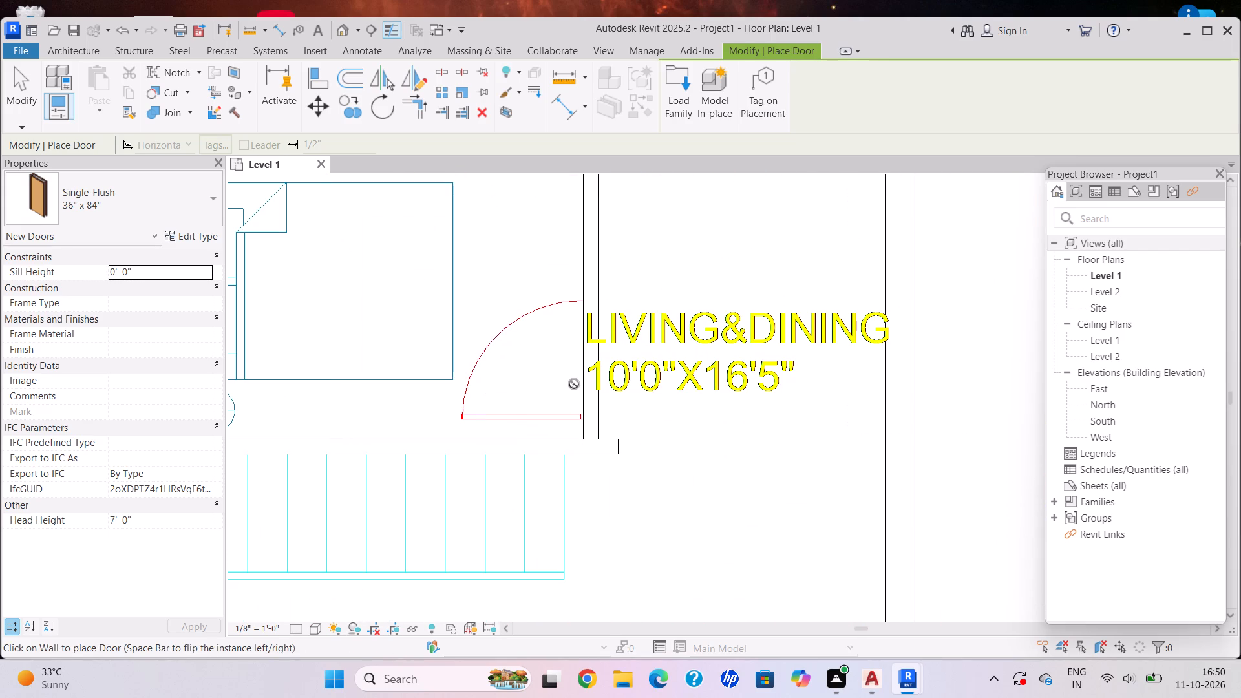
pyautogui.press('space')
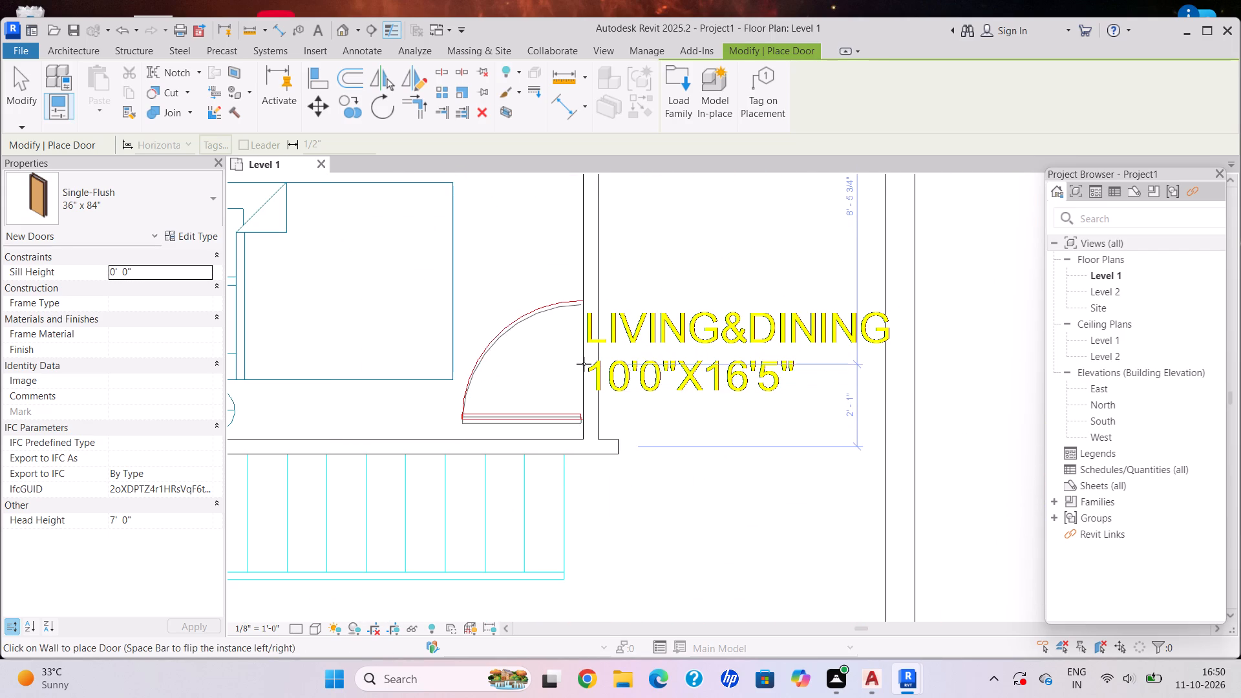
pyautogui.click(584, 361)
pyautogui.scroll(-2, 728, 515)
pyautogui.moveTo(692, 489); pyautogui.dragTo(675, 476, button='middle')
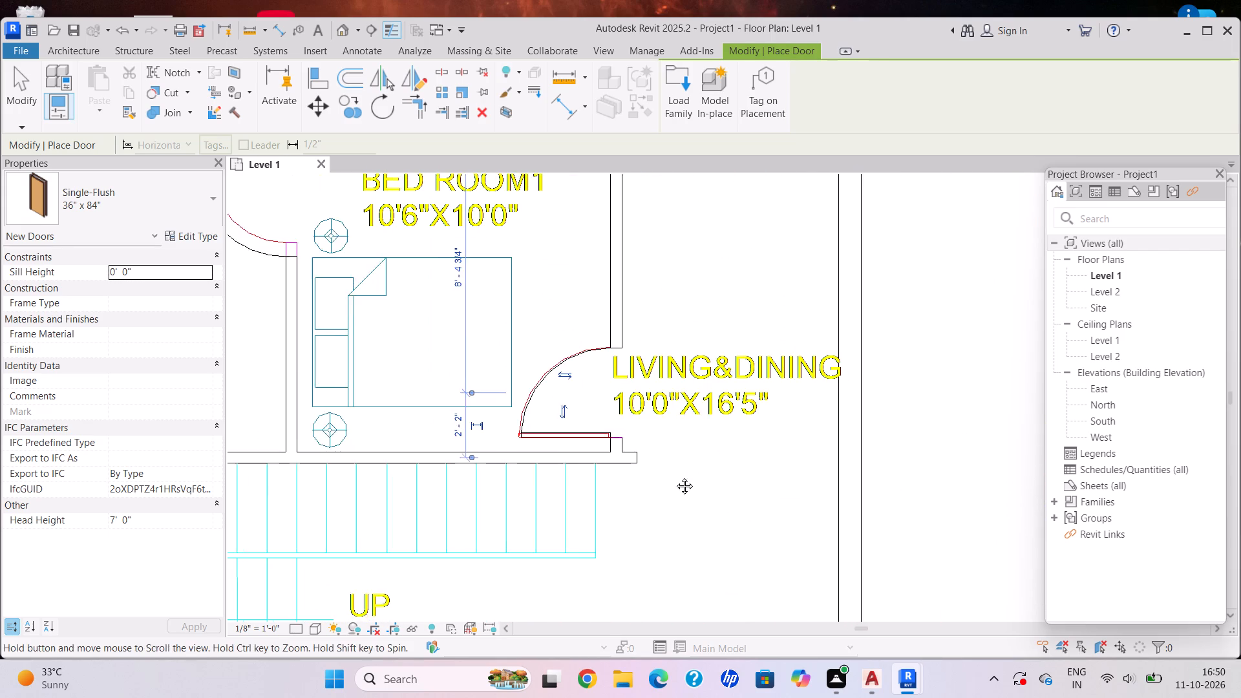
pyautogui.moveTo(675, 476); pyautogui.dragTo(591, 421, button='middle')
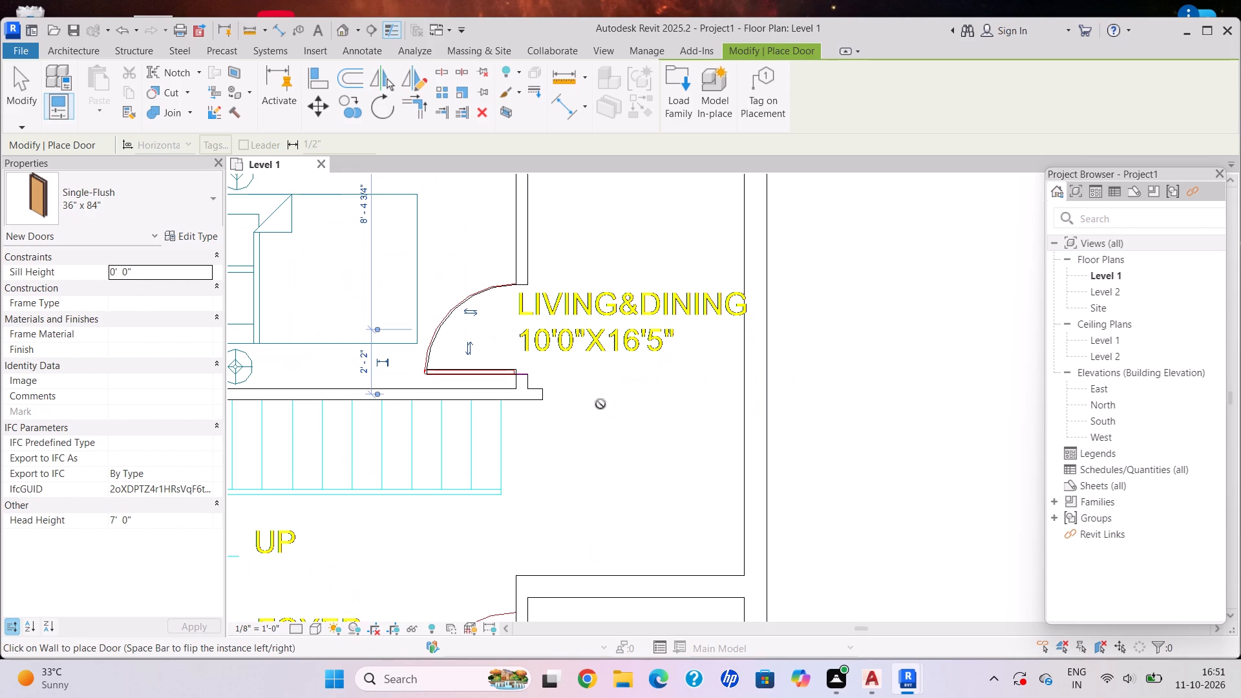
pyautogui.scroll(1, 600, 404)
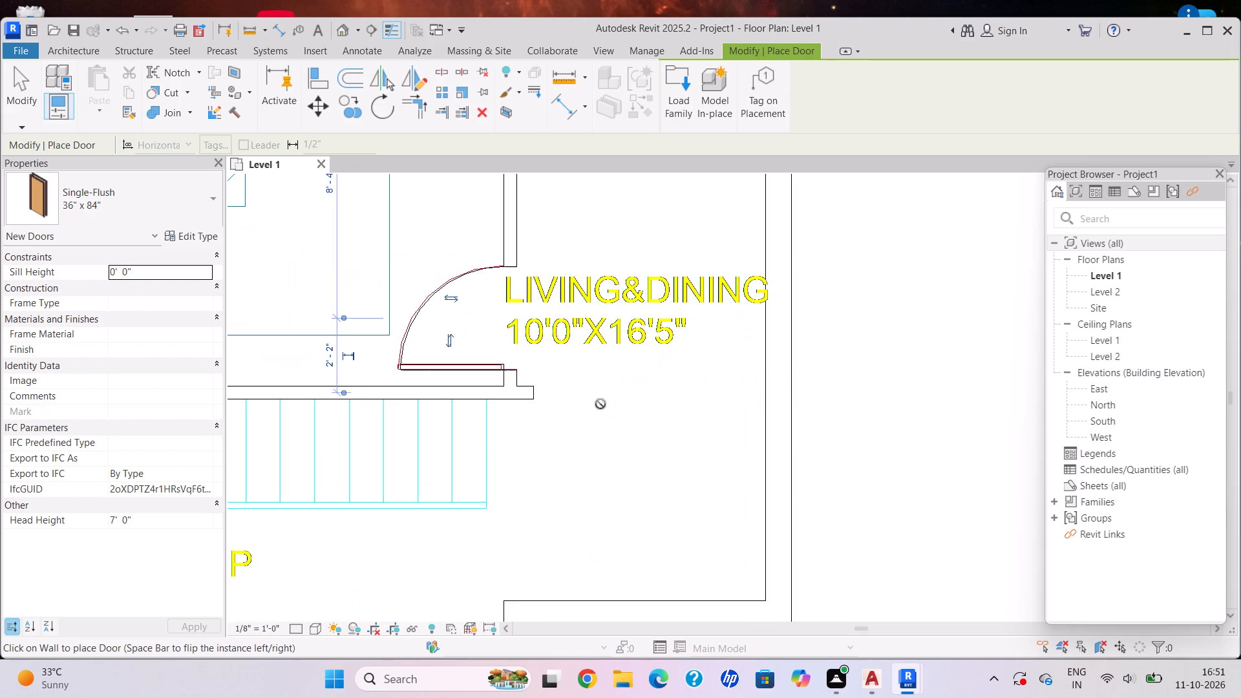
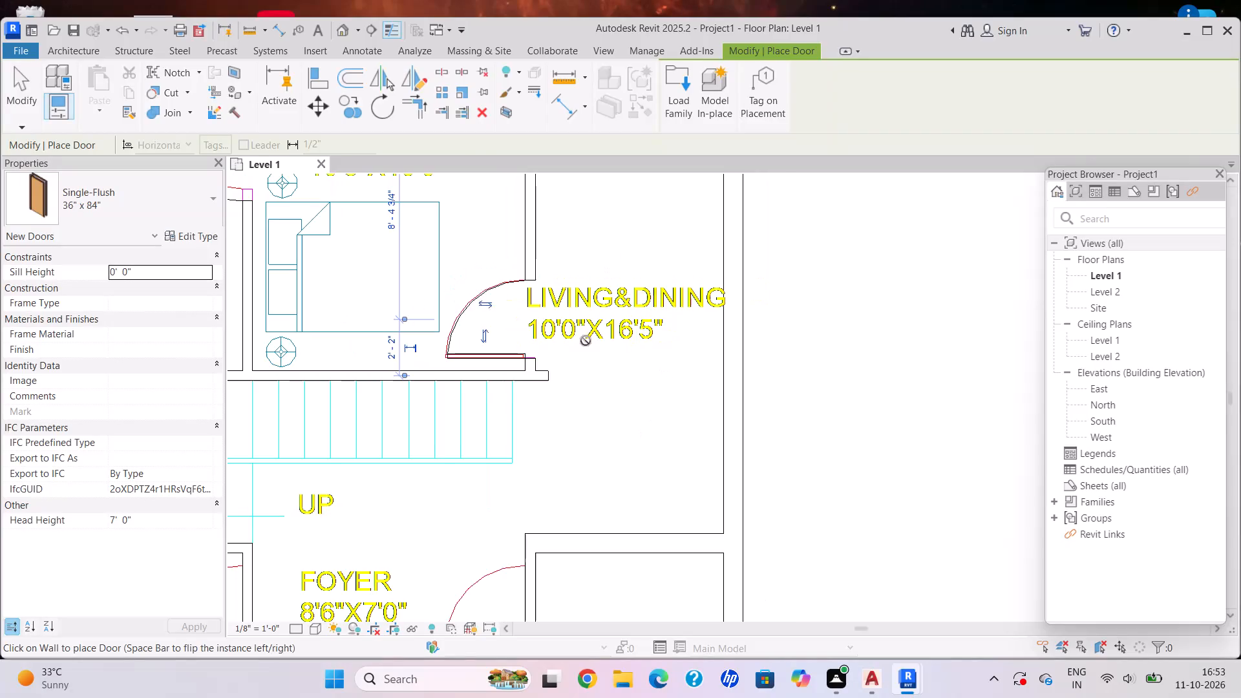
# Place a Single-Flush 36" x 84" door in the Bed Room 2–Foyer wall, about 2'-2" from its upper wall, matching the plan's swing.
pyautogui.moveTo(581, 337); pyautogui.dragTo(737, 483, button='middle')
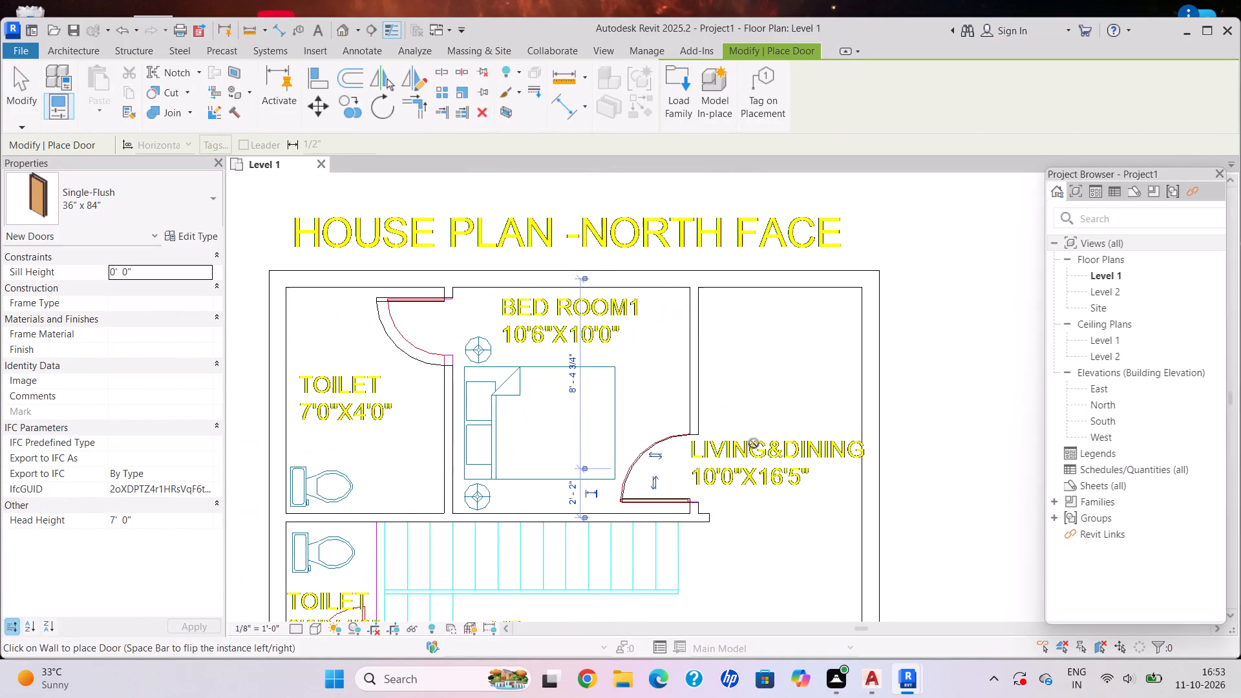
pyautogui.moveTo(476, 508); pyautogui.dragTo(504, 299, button='middle')
pyautogui.moveTo(575, 533); pyautogui.dragTo(557, 436, button='middle')
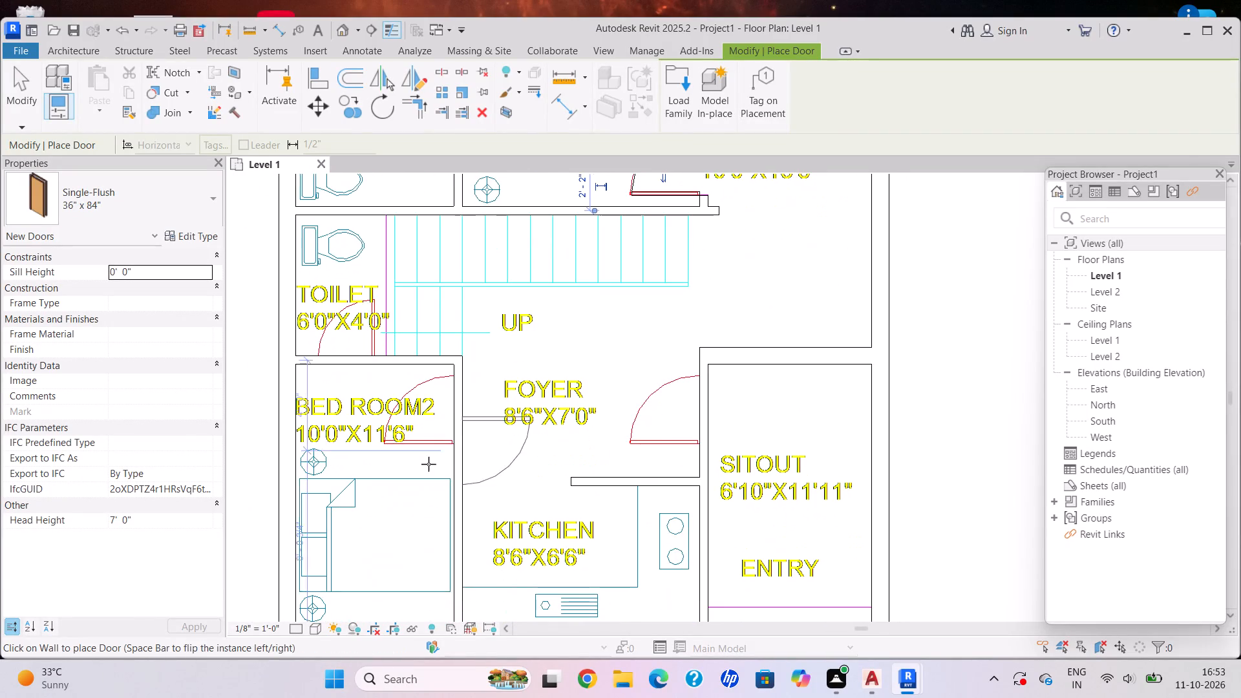
pyautogui.scroll(3, 432, 416)
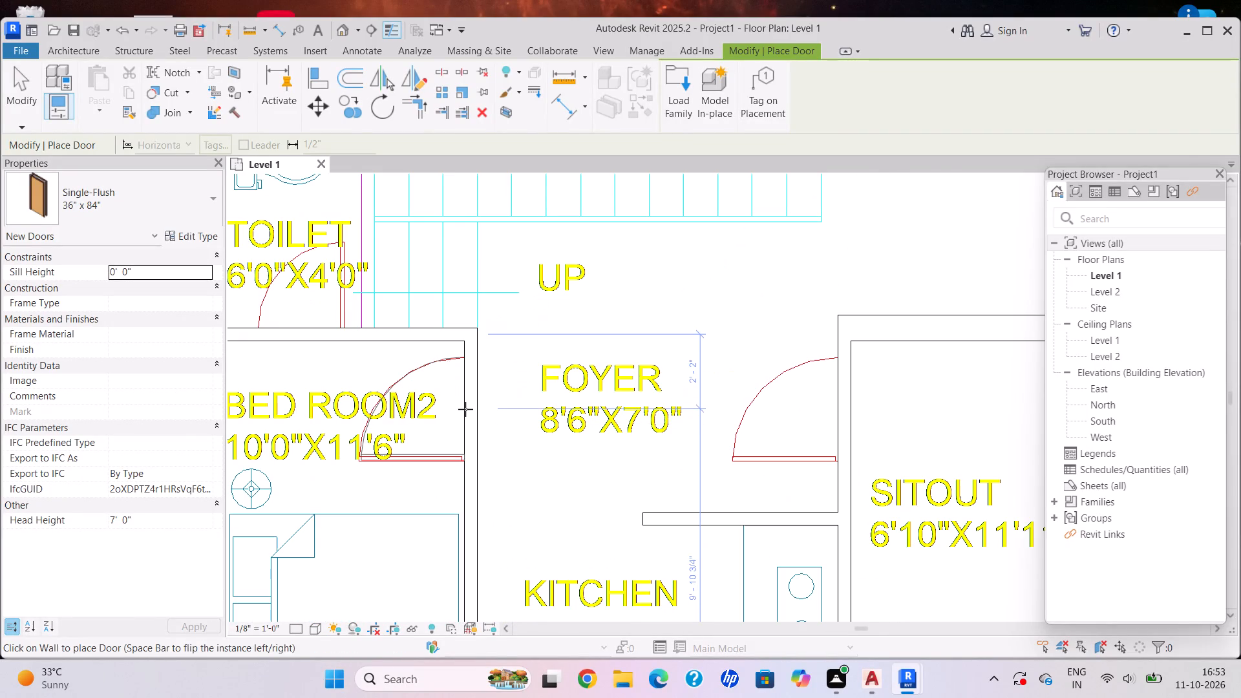
pyautogui.click(465, 409)
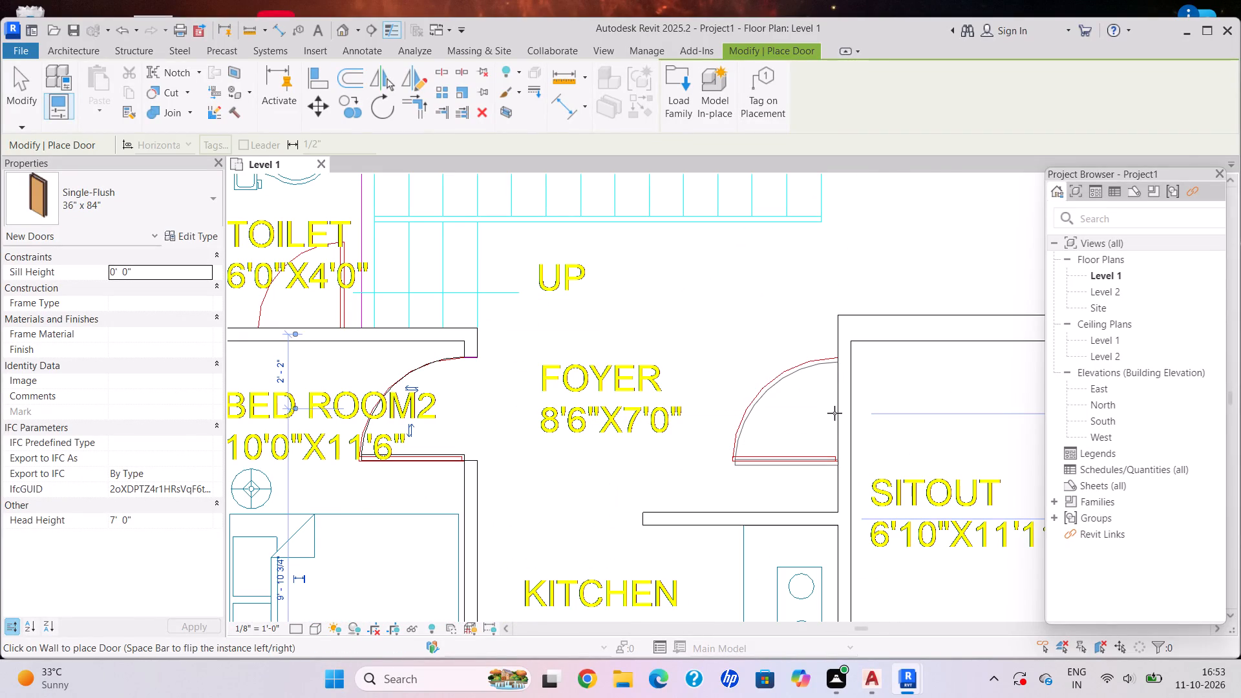
# Place a 36" x 84" door in the Foyer–Sitout wall, about 2'-6" from the upper wall, and finish door placement.
pyautogui.click(834, 413)
pyautogui.scroll(-1, 782, 524)
pyautogui.scroll(1, 782, 524)
pyautogui.scroll(-2, 782, 524)
pyautogui.moveTo(756, 496); pyautogui.dragTo(734, 430, button='middle')
pyautogui.moveTo(723, 393); pyautogui.dragTo(692, 277, button='middle')
pyautogui.moveTo(774, 323); pyautogui.dragTo(785, 450, button='middle')
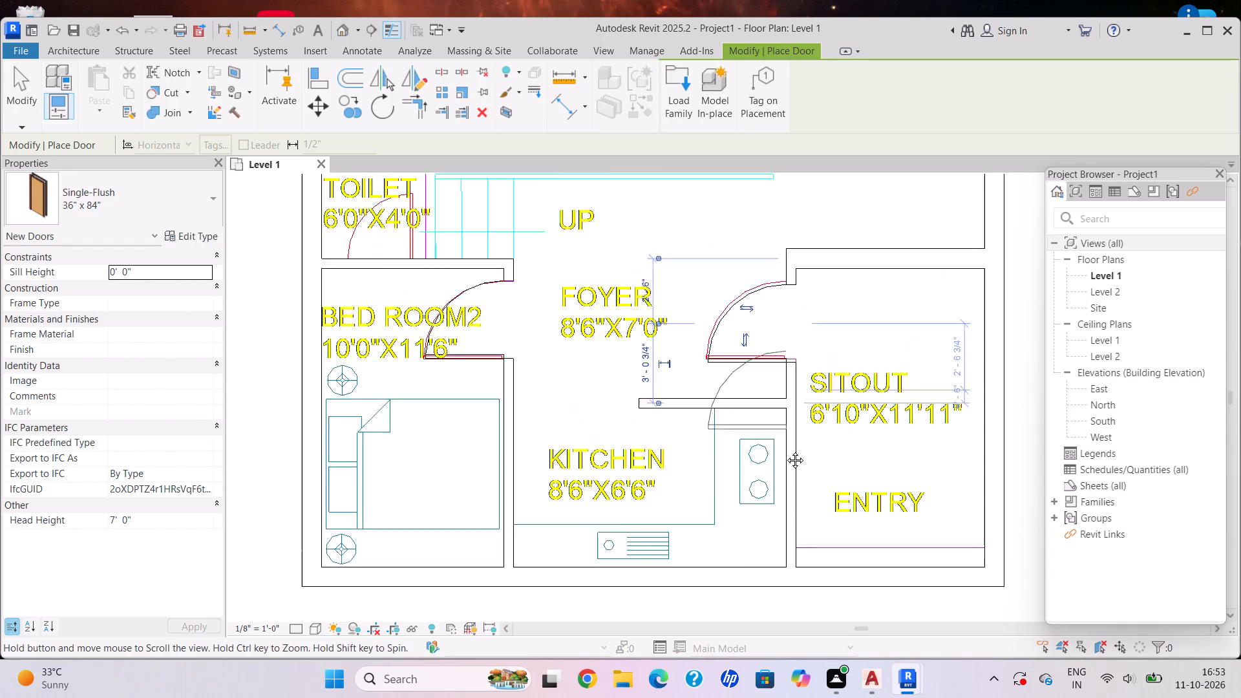
pyautogui.moveTo(785, 450); pyautogui.dragTo(774, 482, button='middle')
pyautogui.scroll(-2, 639, 361)
pyautogui.moveTo(628, 359); pyautogui.dragTo(629, 501, button='middle')
pyautogui.scroll(-1, 787, 353)
pyautogui.moveTo(790, 435); pyautogui.dragTo(776, 491, button='middle')
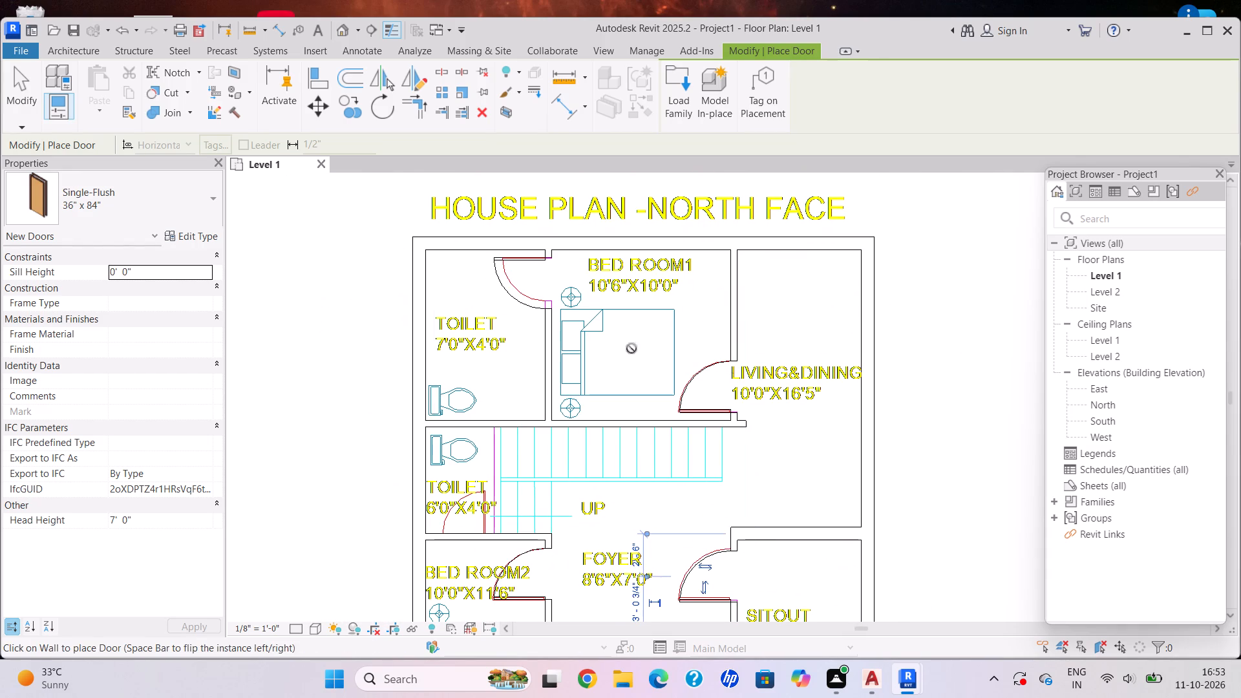
pyautogui.press('Escape')
pyautogui.scroll(6, 520, 262)
pyautogui.press('Escape')
pyautogui.press('Escape')
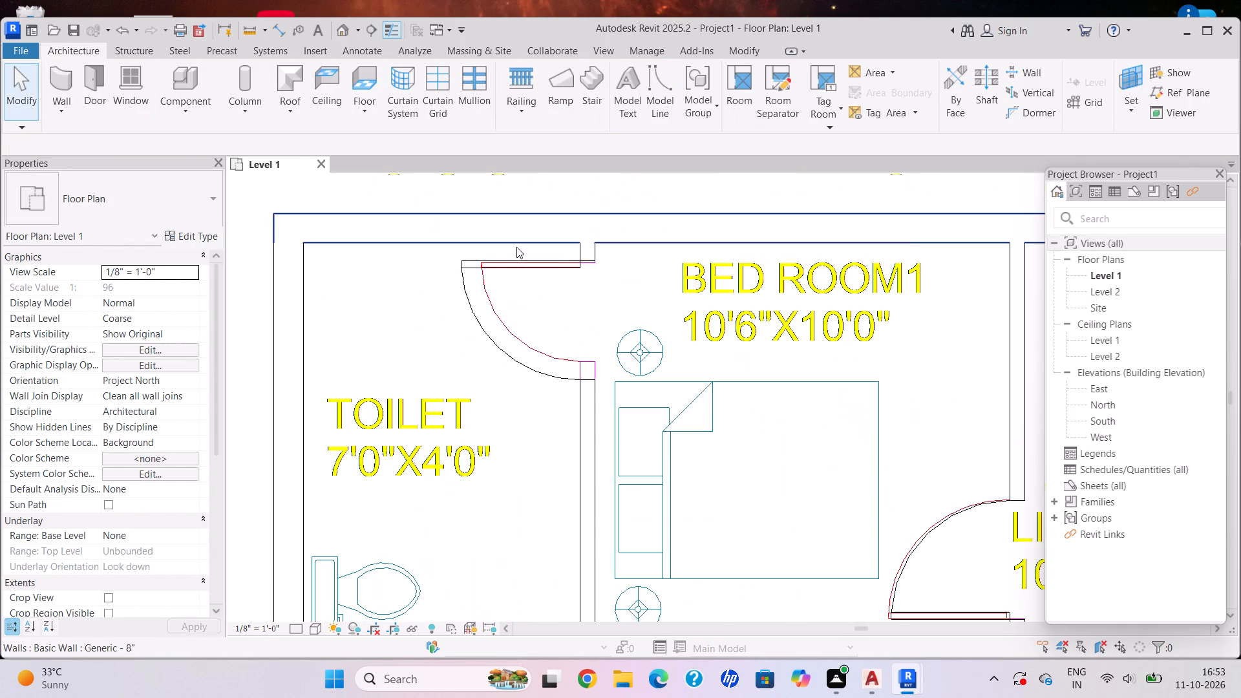
# Nudge the upper toilet door slightly down along its wall towards the plan's door symbol.
pyautogui.scroll(9, 578, 254)
pyautogui.click(586, 269)
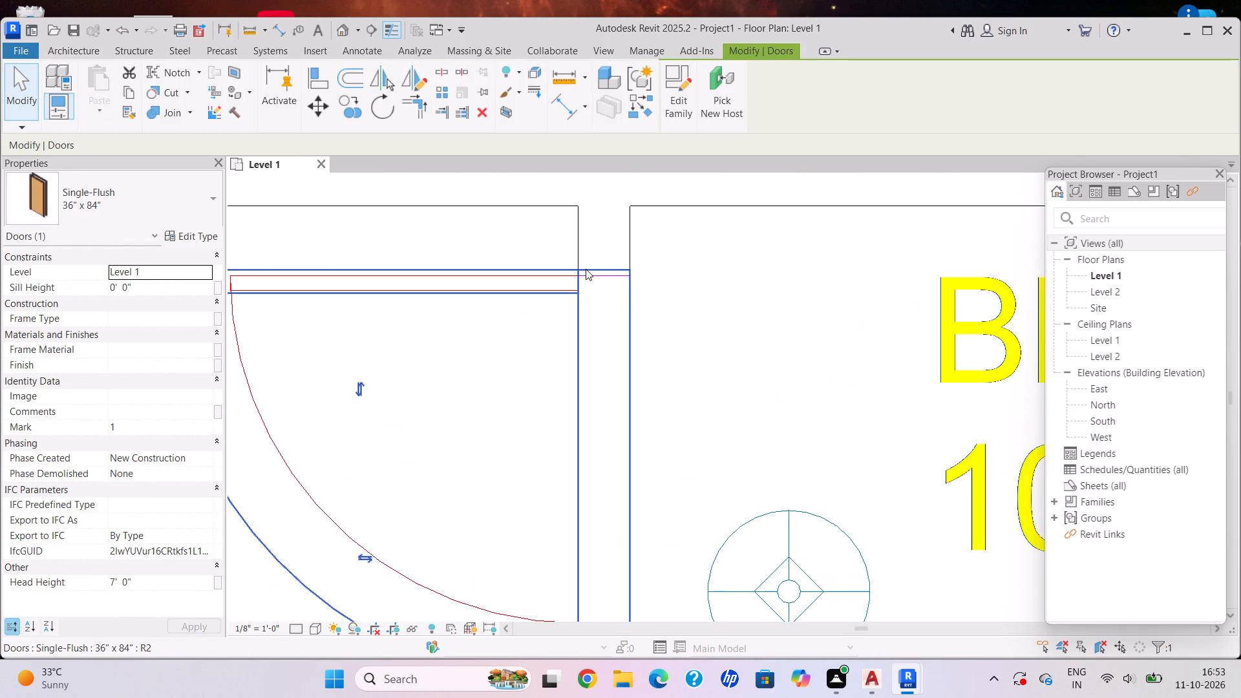
pyautogui.press('Down')
pyautogui.press('Down')
pyautogui.press('Escape')
# Nudge the Bed Room 1–Living & Dining door up until its lower edge lines up with the plan's door leaf.
pyautogui.scroll(-9, 547, 268)
pyautogui.moveTo(783, 306); pyautogui.dragTo(393, 233, button='middle')
pyautogui.scroll(-1, 427, 233)
pyautogui.scroll(-1, 646, 538)
pyautogui.scroll(8, 646, 538)
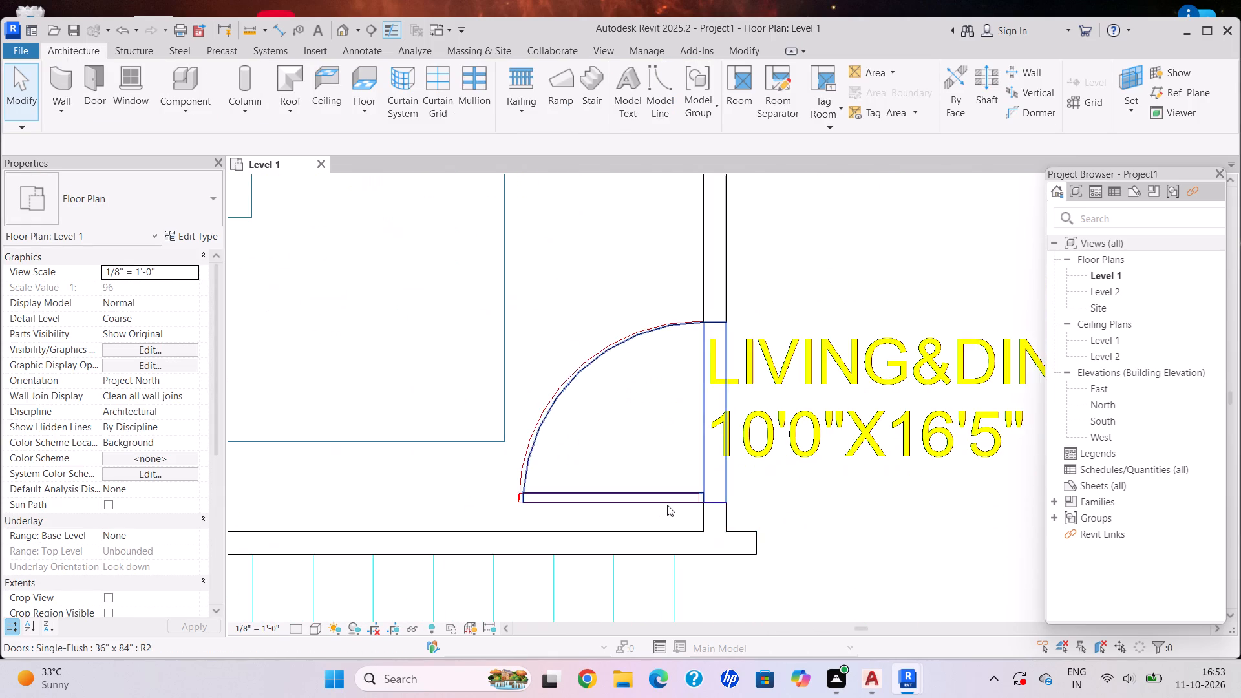
pyautogui.scroll(12, 667, 505)
pyautogui.click(761, 473)
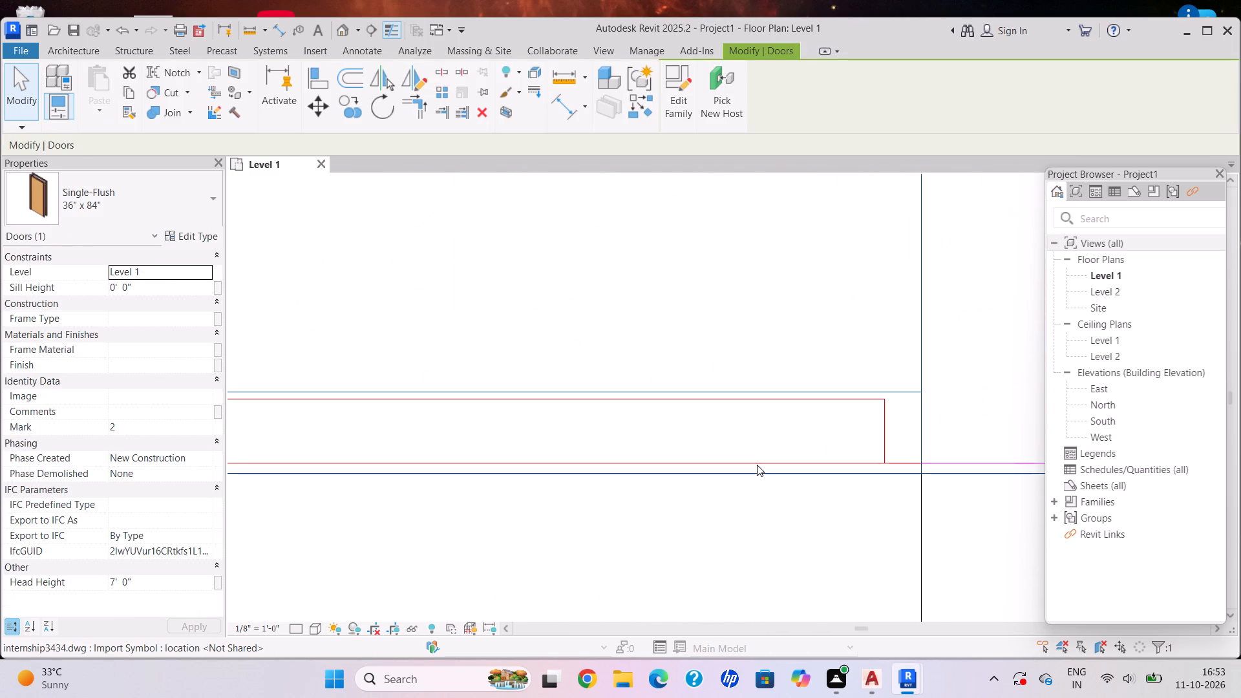
pyautogui.press('Up')
pyautogui.press('Up')
pyautogui.press('Up')
pyautogui.press('Up')
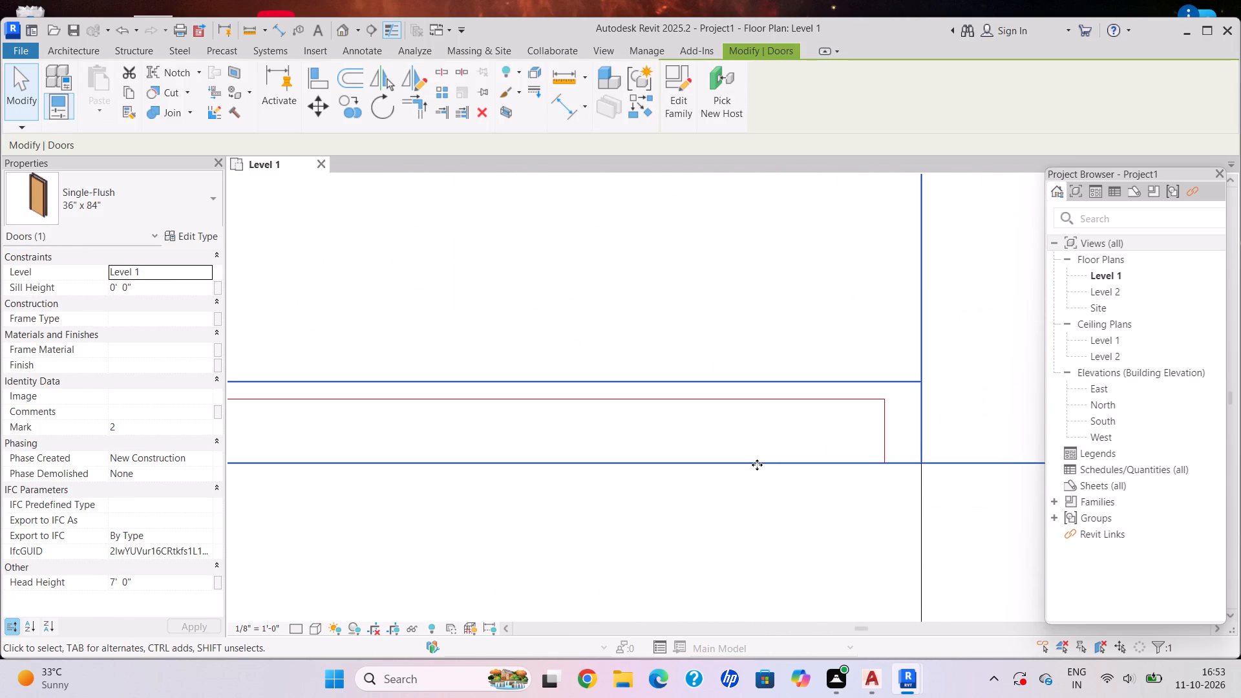
pyautogui.press('Escape')
# Nudge the Foyer–Sitout door up until its lower edge lines up with the plan's door opening.
pyautogui.scroll(-20, 732, 509)
pyautogui.scroll(-4, 732, 509)
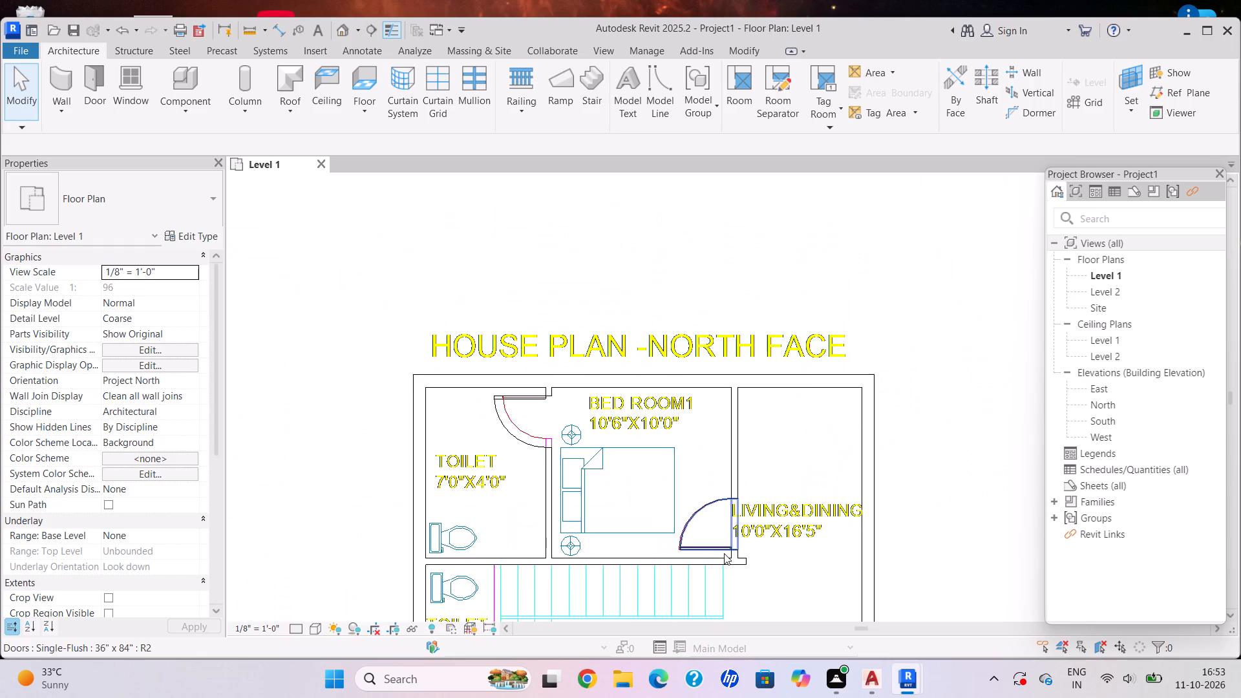
pyautogui.moveTo(723, 544); pyautogui.dragTo(689, 310, button='middle')
pyautogui.scroll(-1, 704, 376)
pyautogui.scroll(5, 721, 497)
pyautogui.scroll(6, 647, 469)
pyautogui.scroll(4, 717, 450)
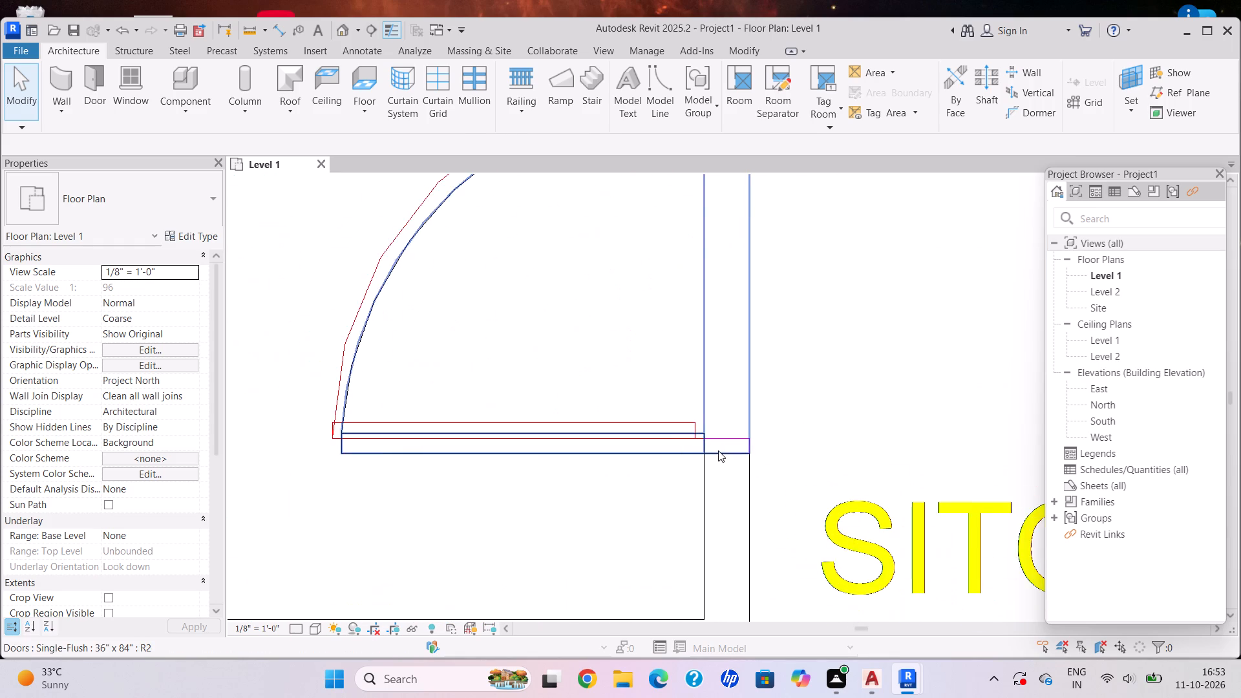
pyautogui.scroll(7, 694, 452)
pyautogui.click(703, 455)
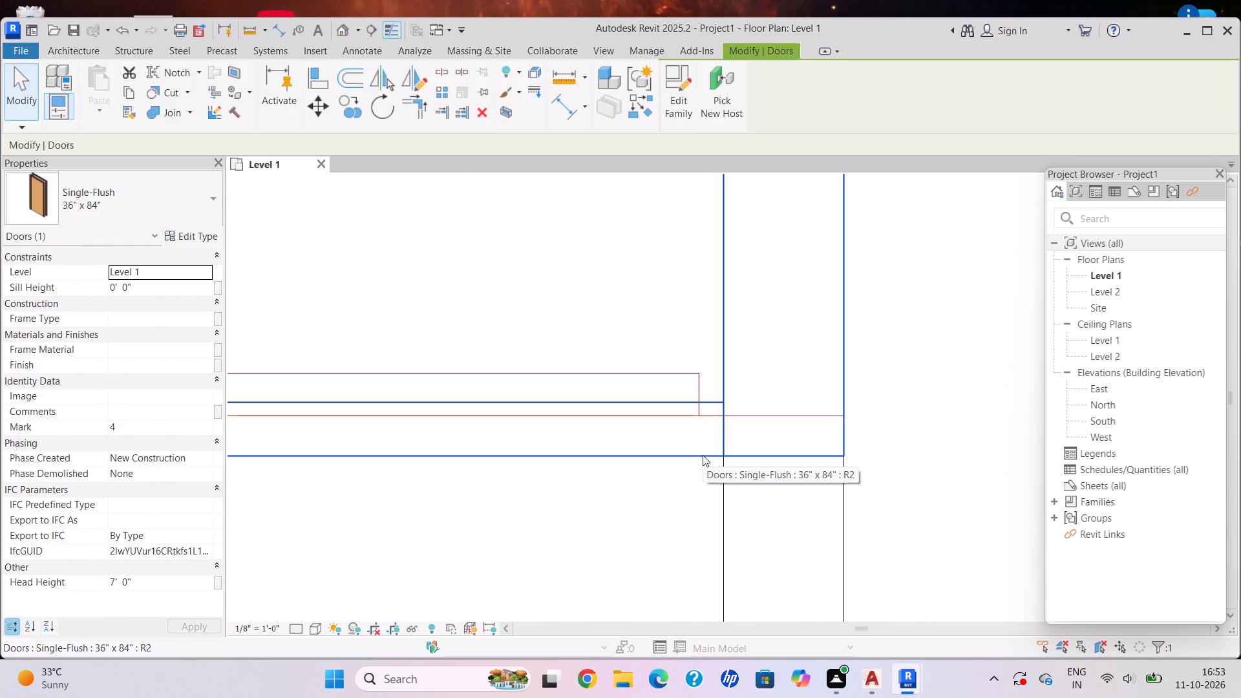
pyautogui.press('Up')
pyautogui.press('Up')
pyautogui.press('Up')
pyautogui.press('Up')
pyautogui.press('Up')
pyautogui.press('Up')
pyautogui.press('Up')
pyautogui.press('Up')
pyautogui.press('Up')
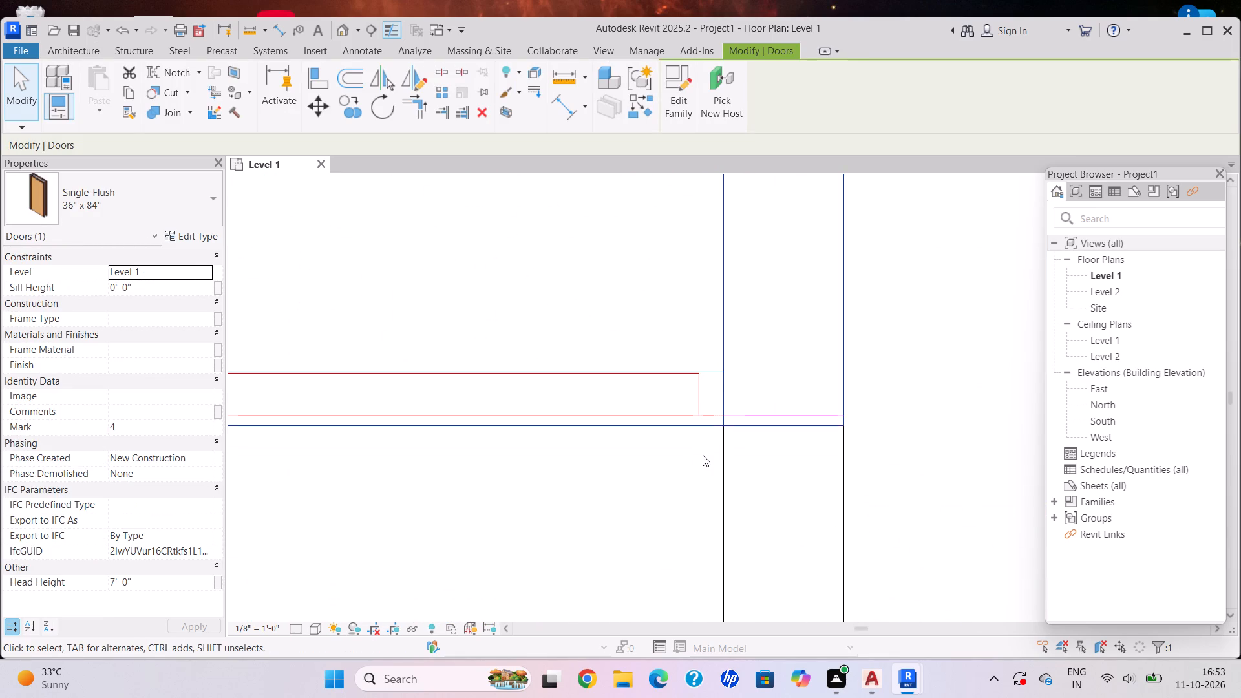
pyautogui.press('Up')
pyautogui.press('Up')
pyautogui.press('Up')
pyautogui.press('Escape')
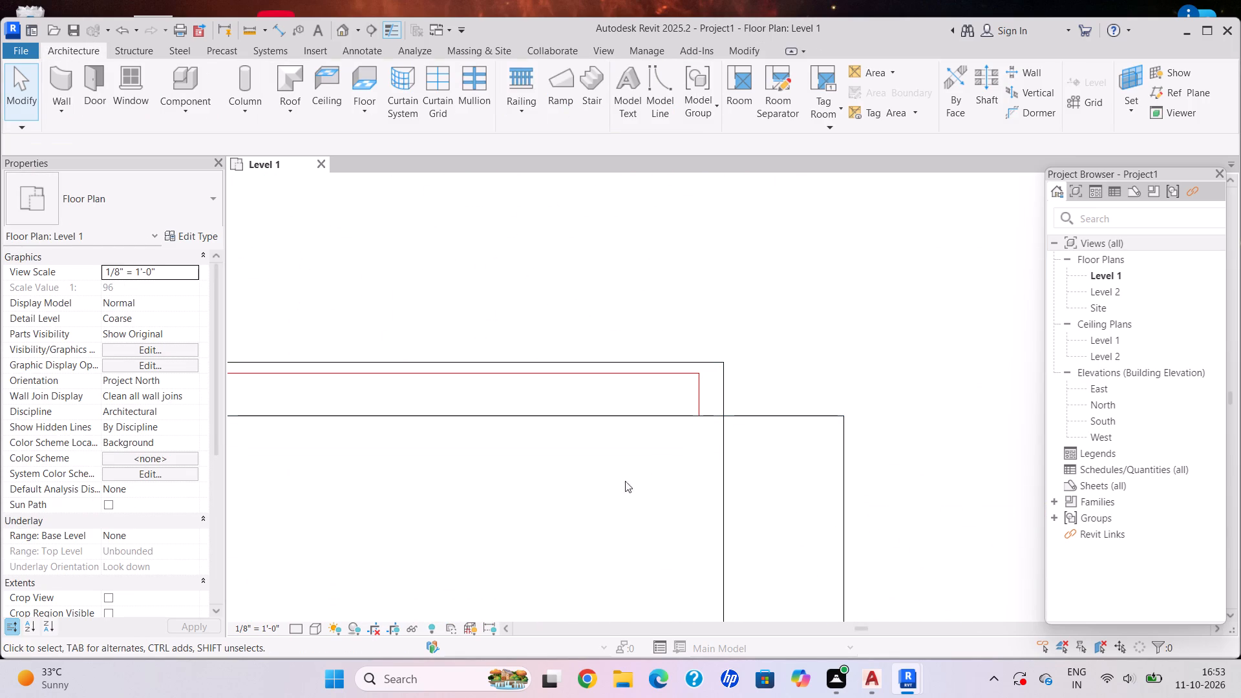
# Nudge the Bed Room 2–Foyer door down until its lower edge lines up with the plan's door leaf.
pyautogui.scroll(-20, 622, 487)
pyautogui.scroll(-2, 622, 487)
pyautogui.moveTo(495, 500); pyautogui.dragTo(588, 456, button='middle')
pyautogui.scroll(-1, 573, 460)
pyautogui.scroll(2, 419, 449)
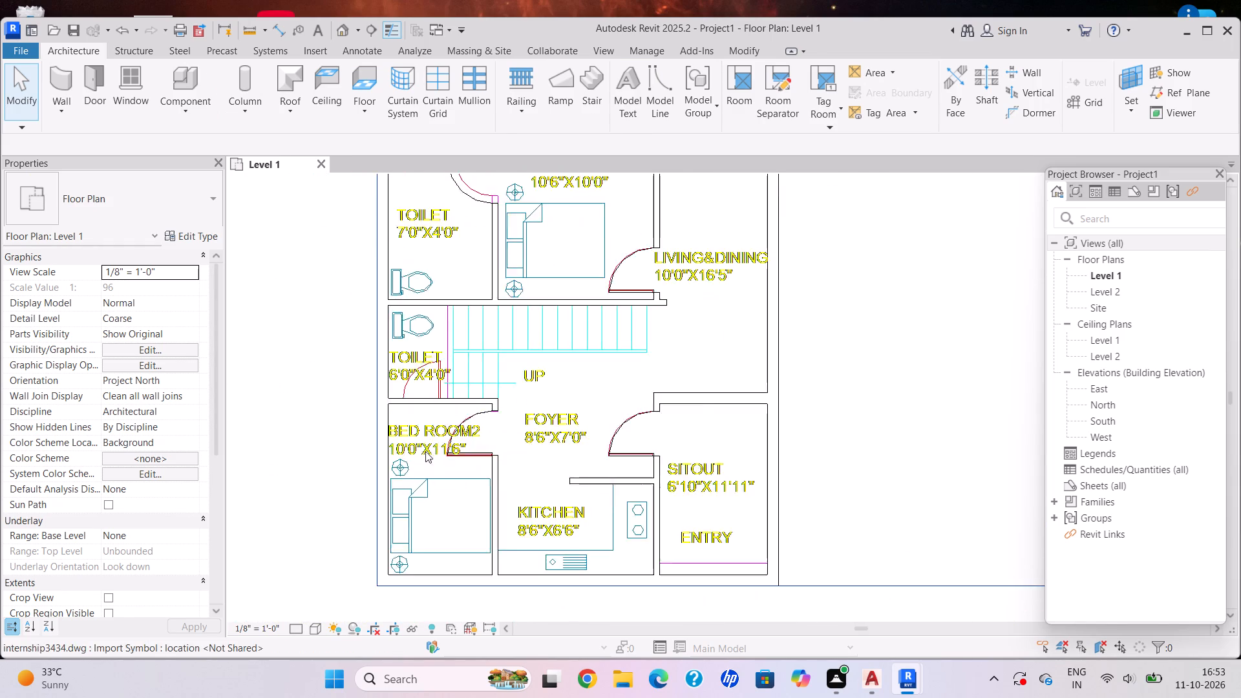
pyautogui.scroll(8, 425, 451)
pyautogui.scroll(17, 591, 473)
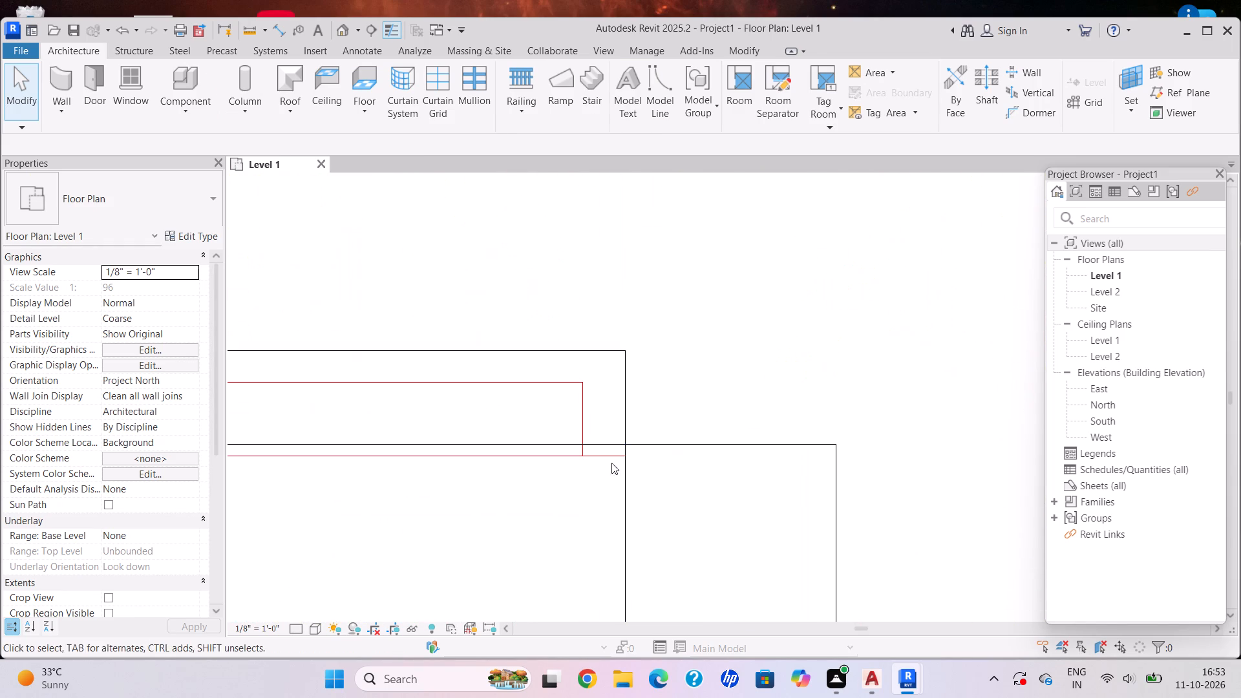
pyautogui.click(600, 446)
pyautogui.press('Down')
pyautogui.press('Down')
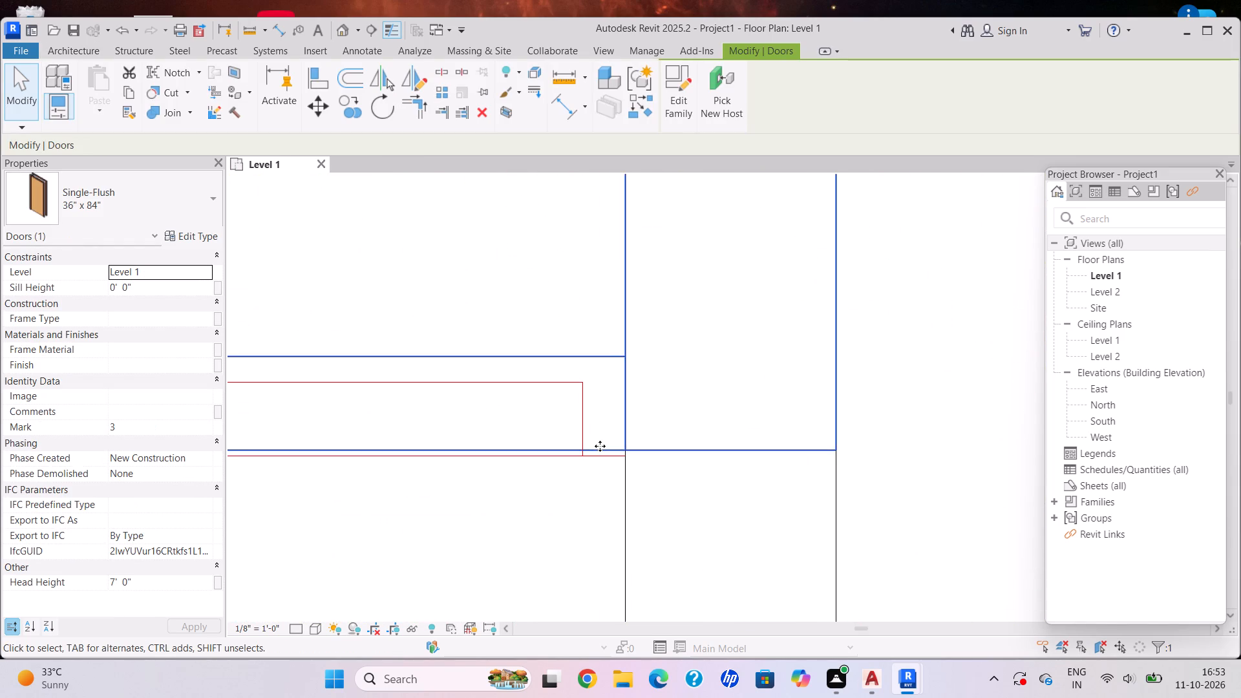
pyautogui.press('Down')
pyautogui.press('Down')
pyautogui.press('Escape')
# Examine the placed doors against the plan, including the Living & Dining and upper toilet doors.
pyautogui.scroll(-1, 472, 304)
pyautogui.scroll(1, 474, 312)
pyautogui.scroll(-6, 478, 325)
pyautogui.scroll(-20, 502, 431)
pyautogui.scroll(-4, 502, 431)
pyautogui.moveTo(576, 451); pyautogui.dragTo(546, 403, button='middle')
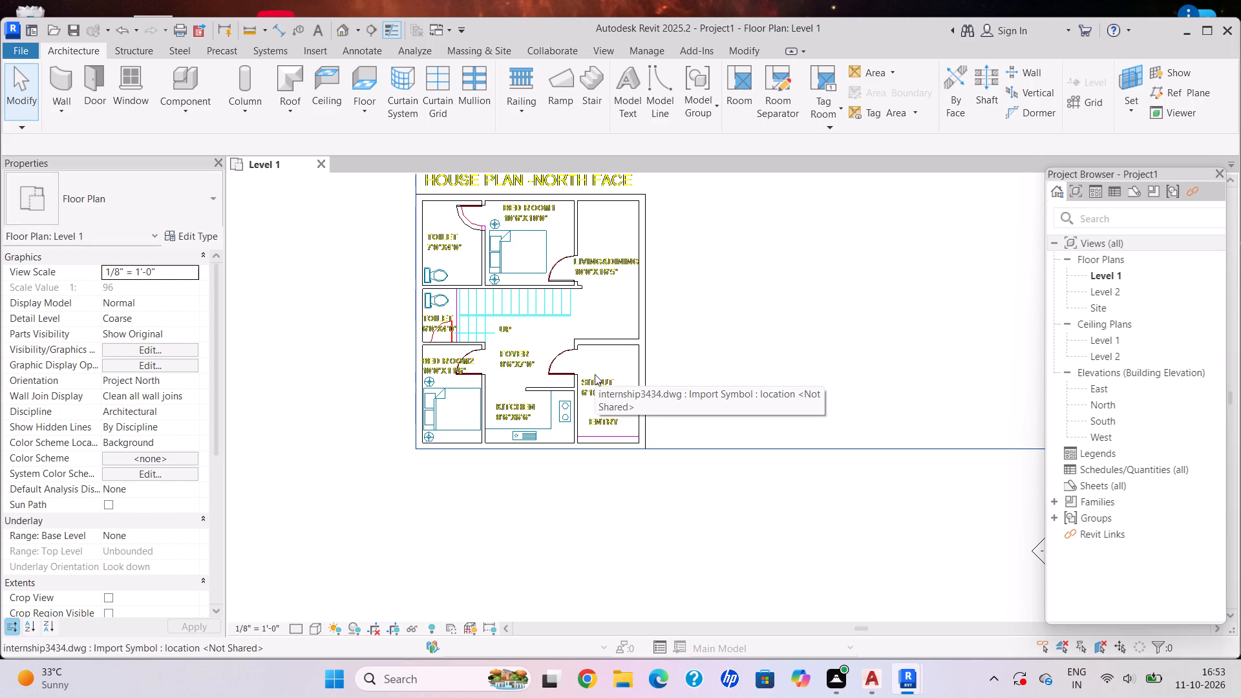
pyautogui.scroll(2, 650, 284)
pyautogui.scroll(-1, 641, 279)
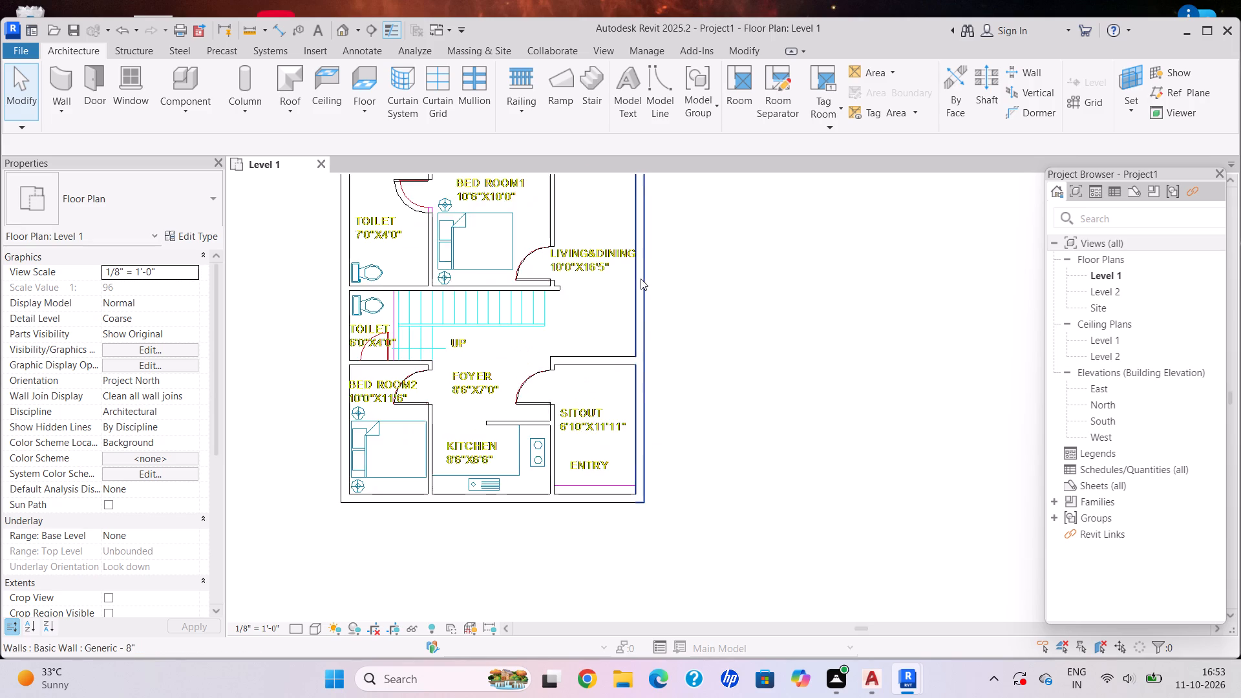
pyautogui.scroll(-2, 641, 279)
pyautogui.moveTo(608, 254); pyautogui.dragTo(607, 323, button='middle')
pyautogui.scroll(5, 597, 310)
pyautogui.scroll(6, 539, 411)
pyautogui.scroll(6, 578, 376)
pyautogui.scroll(-3, 462, 368)
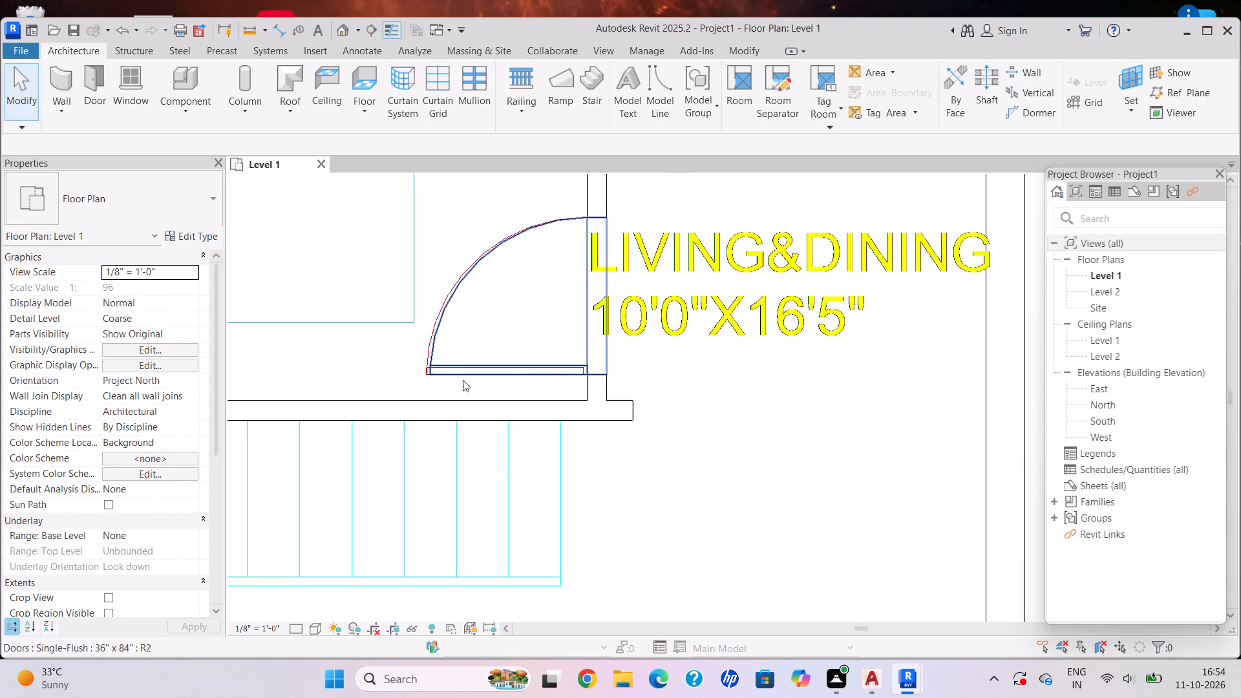
pyautogui.scroll(-6, 463, 380)
pyautogui.moveTo(467, 340); pyautogui.dragTo(568, 418, button='middle')
pyautogui.scroll(4, 257, 231)
pyautogui.scroll(7, 383, 218)
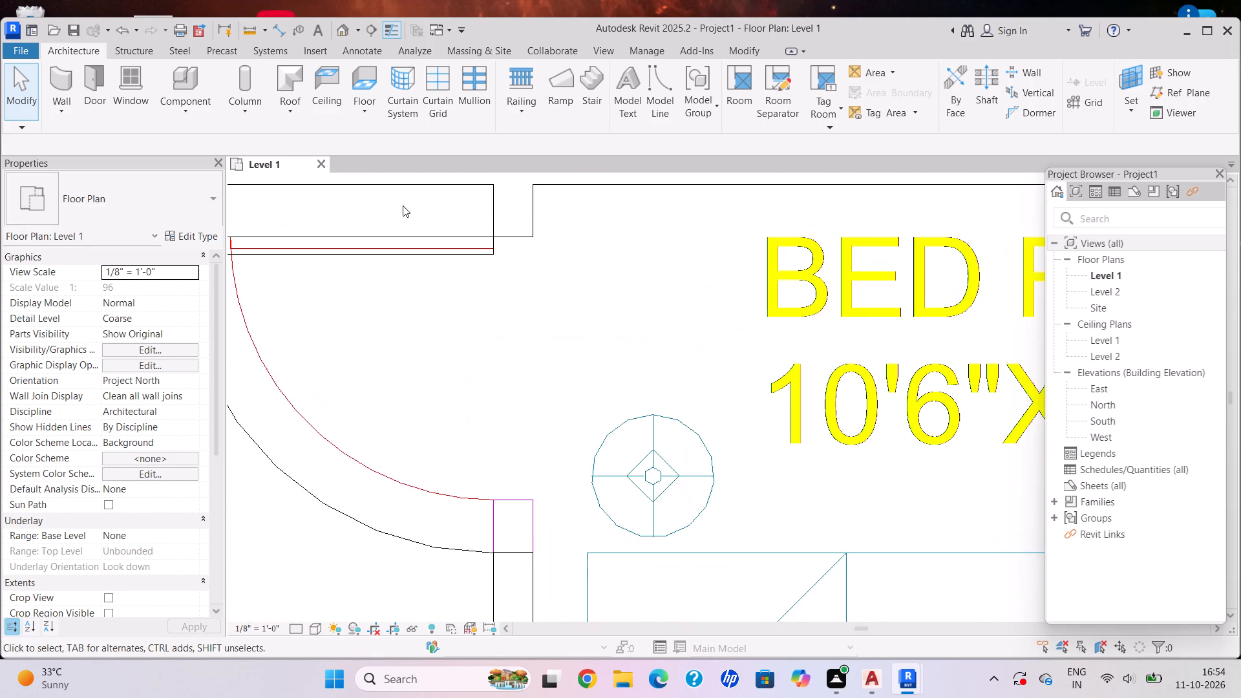
pyautogui.scroll(-10, 463, 293)
pyautogui.press('Escape')
# Start window placement with the Window-Casement-Double 57" x 72" type and set its type width to 4'.
pyautogui.click(125, 80)
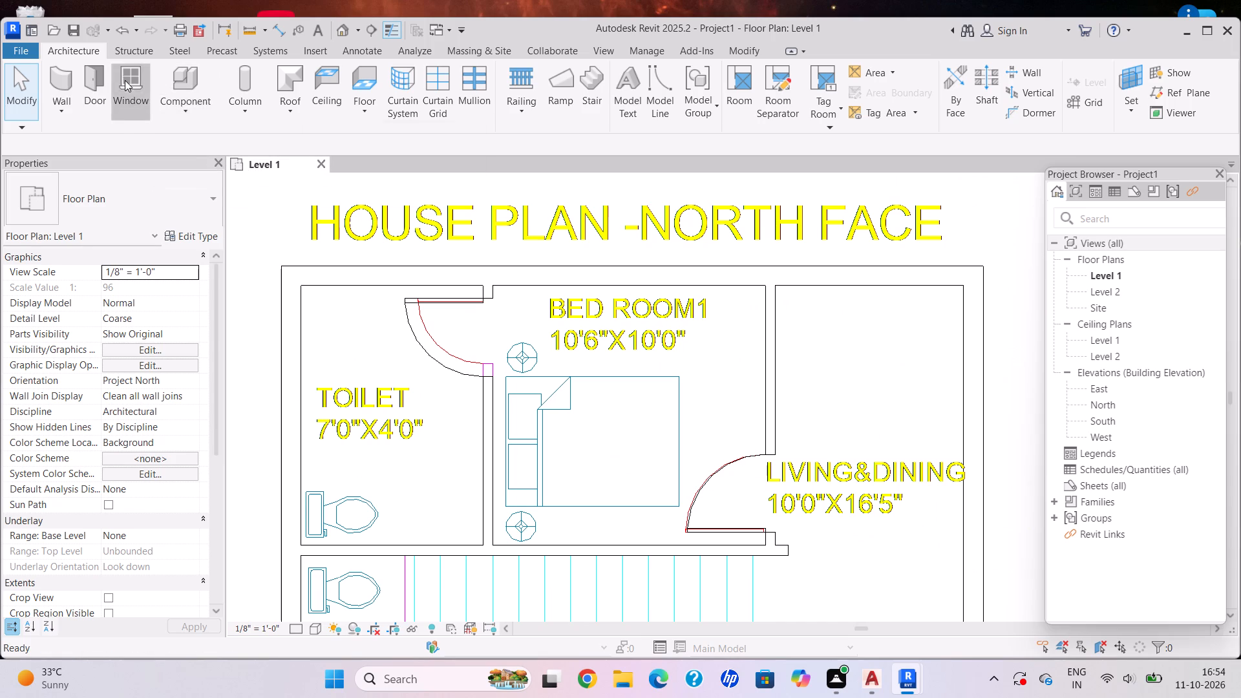
pyautogui.click(117, 193)
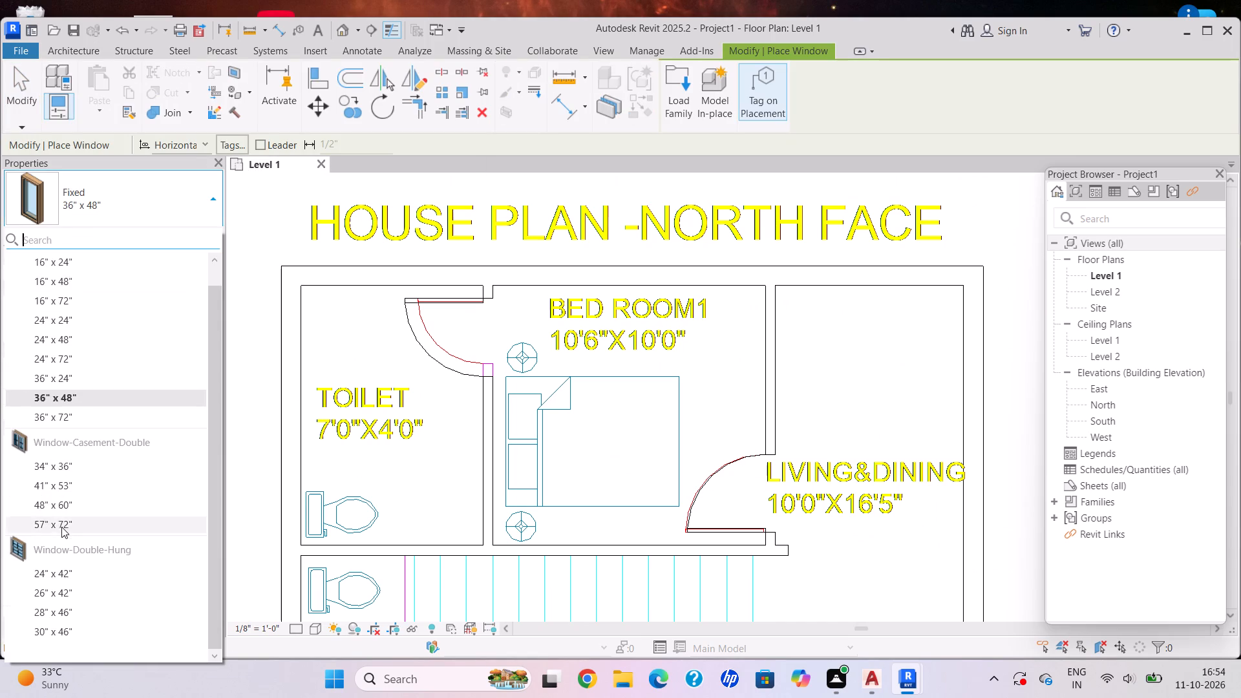
pyautogui.click(61, 527)
pyautogui.click(191, 238)
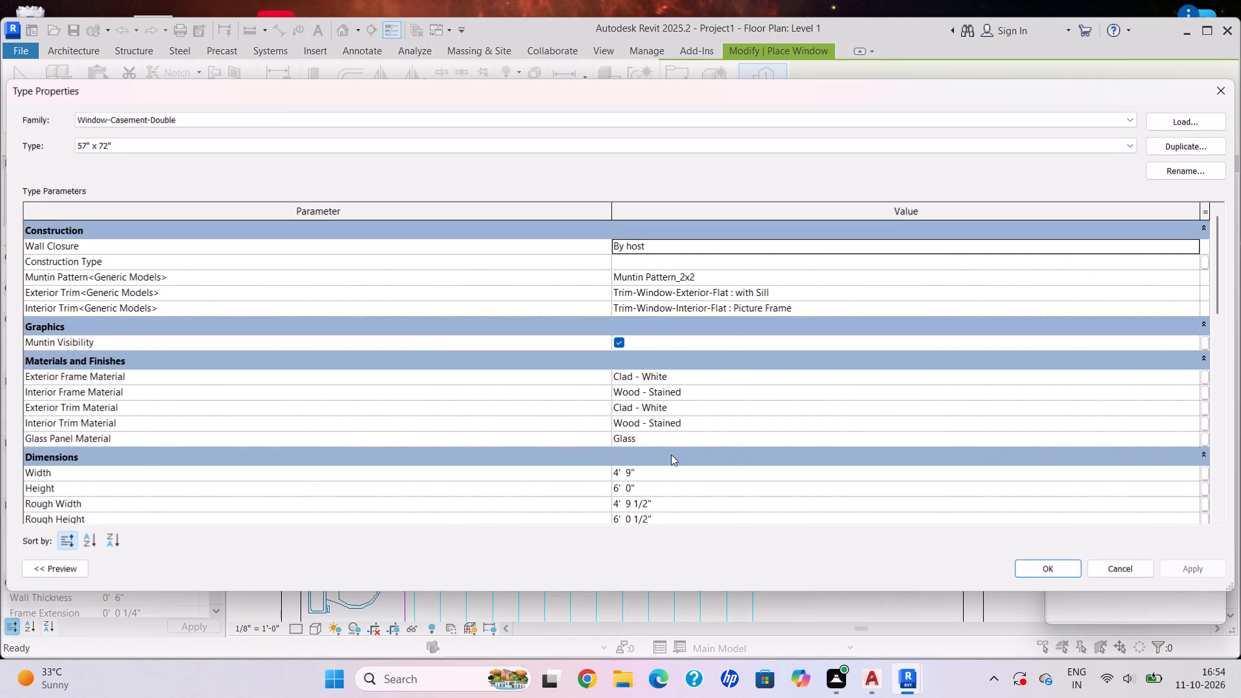
pyautogui.click(675, 478)
pyautogui.press('BackSpace')
pyautogui.write("4'")
pyautogui.press('Return')
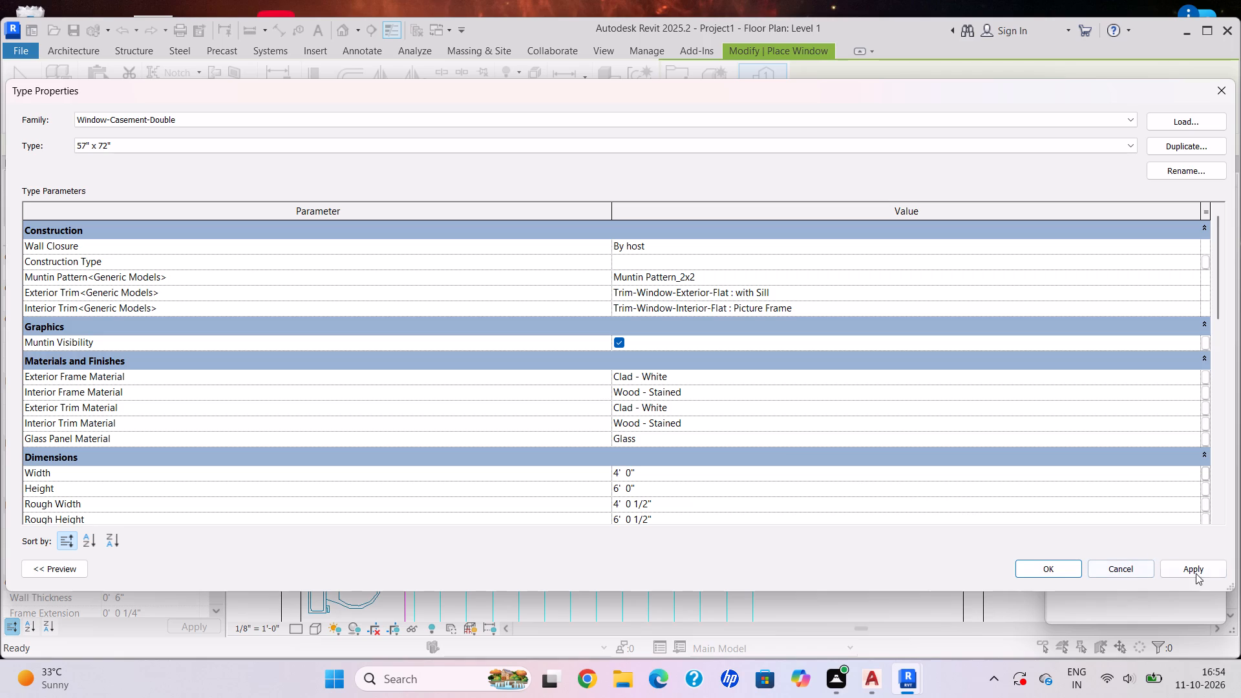
pyautogui.click(1205, 567)
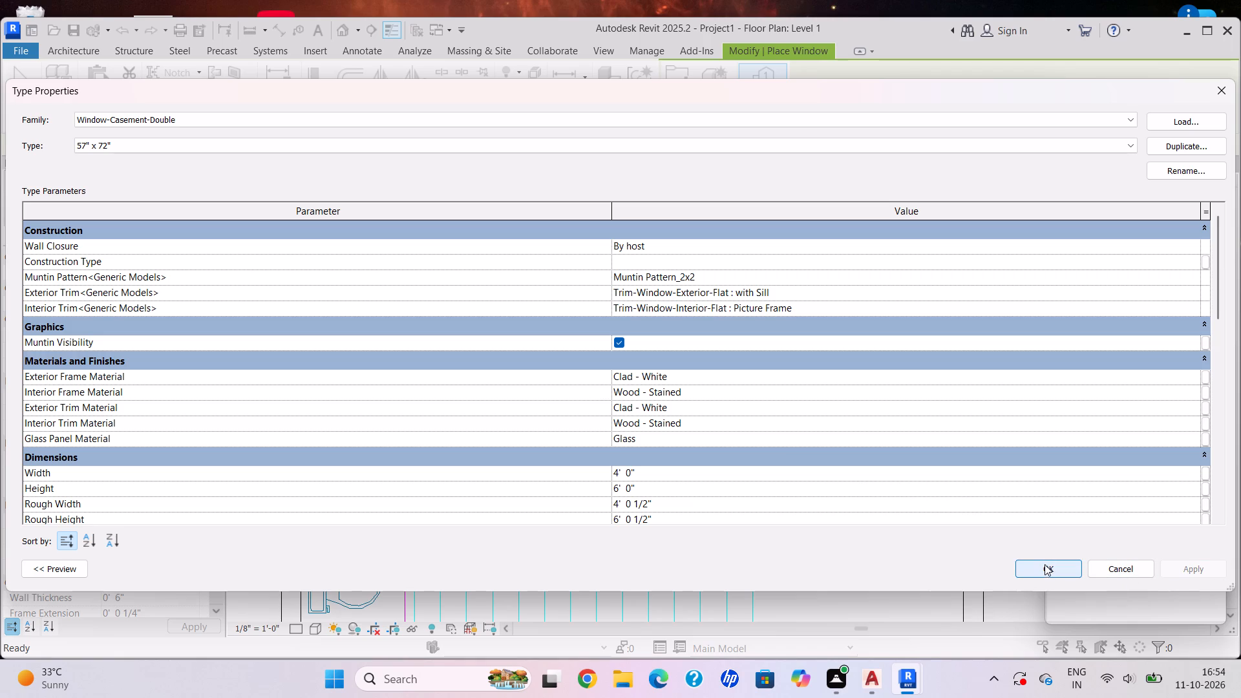
pyautogui.click(1041, 569)
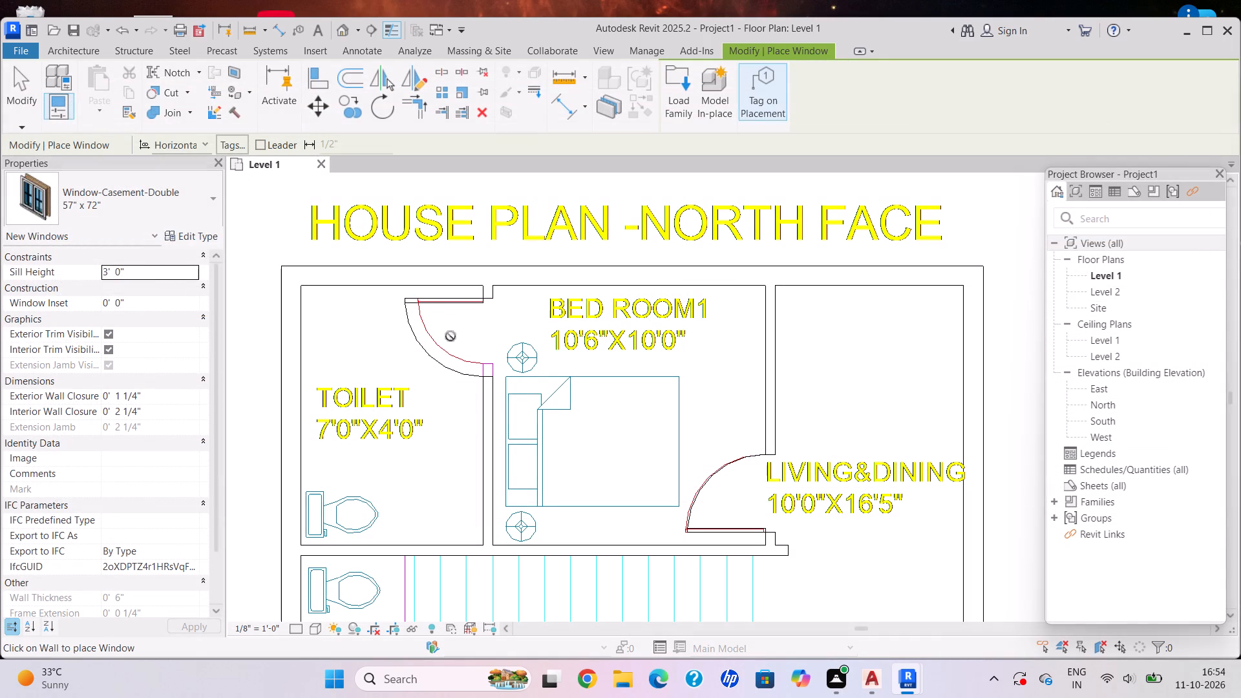
# Switch the Level 1 plan's visual style to Wireframe to reveal the linked plan's window openings.
pyautogui.scroll(-1, 456, 330)
pyautogui.scroll(1, 464, 318)
pyautogui.scroll(-2, 499, 376)
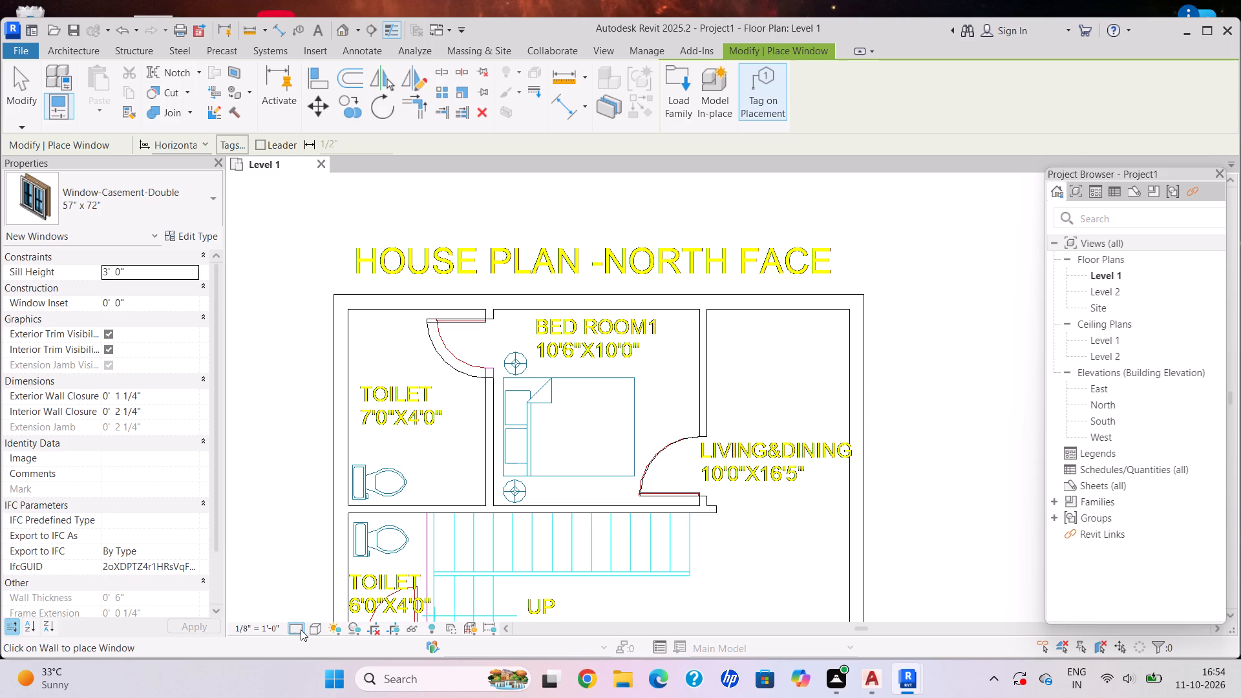
pyautogui.click(312, 629)
pyautogui.click(330, 537)
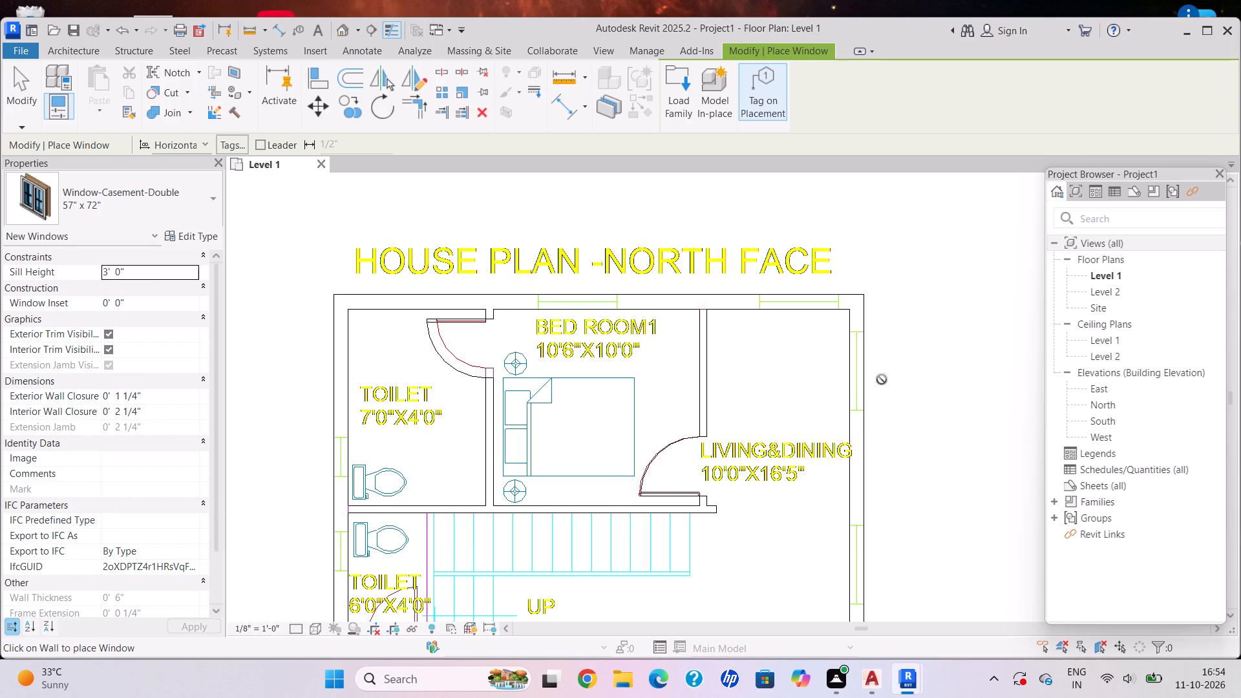
# Place casement windows at the plan's openings: two in Living & Dining, 3'-6" and 3'-0" from its upper outer corner, and one in Bed Room 1's upper wall.
pyautogui.click(867, 373)
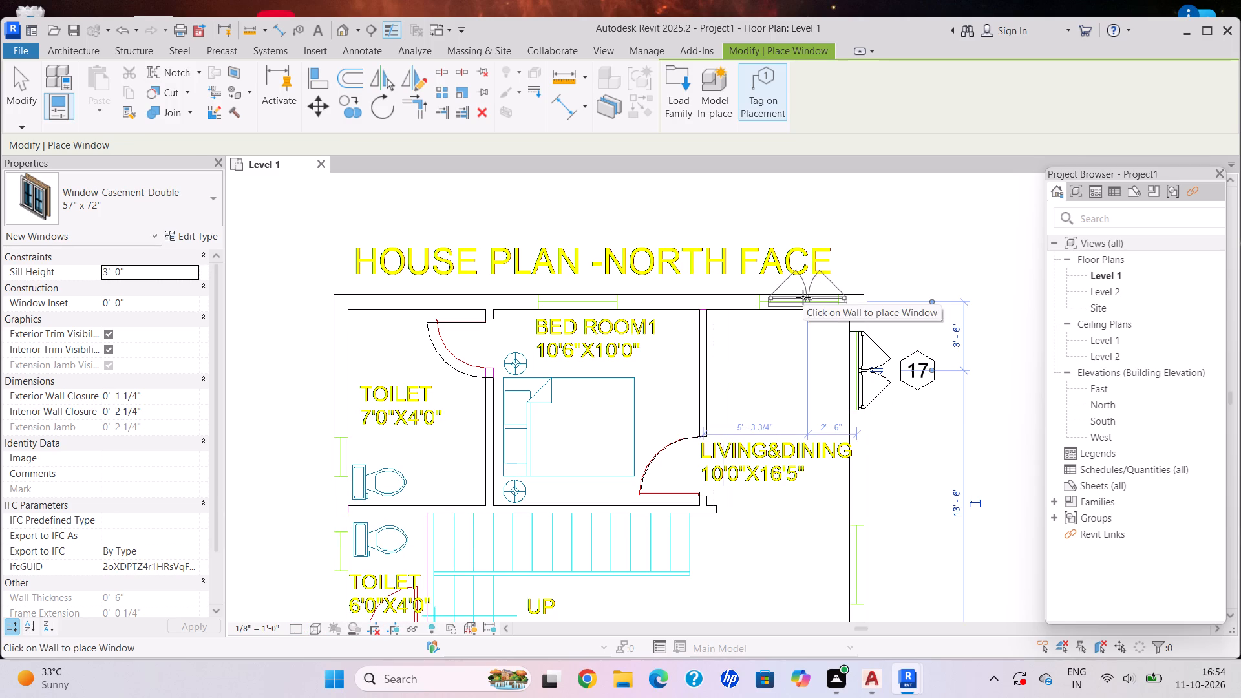
pyautogui.click(798, 299)
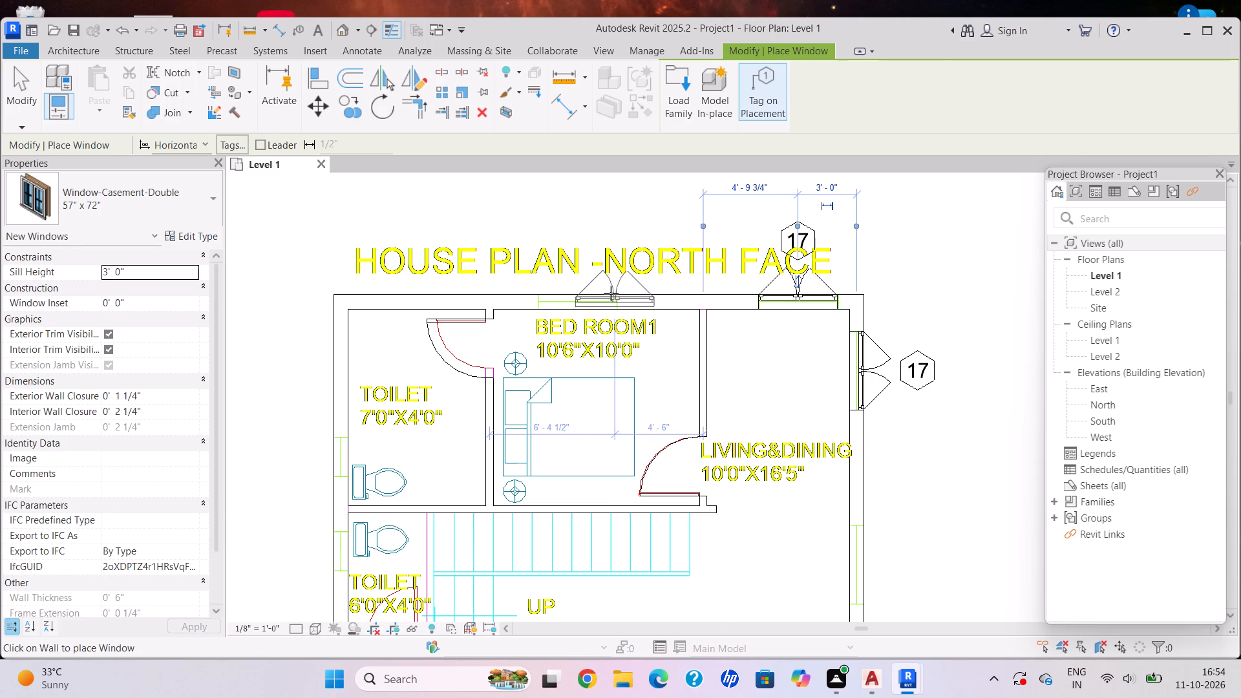
pyautogui.click(577, 291)
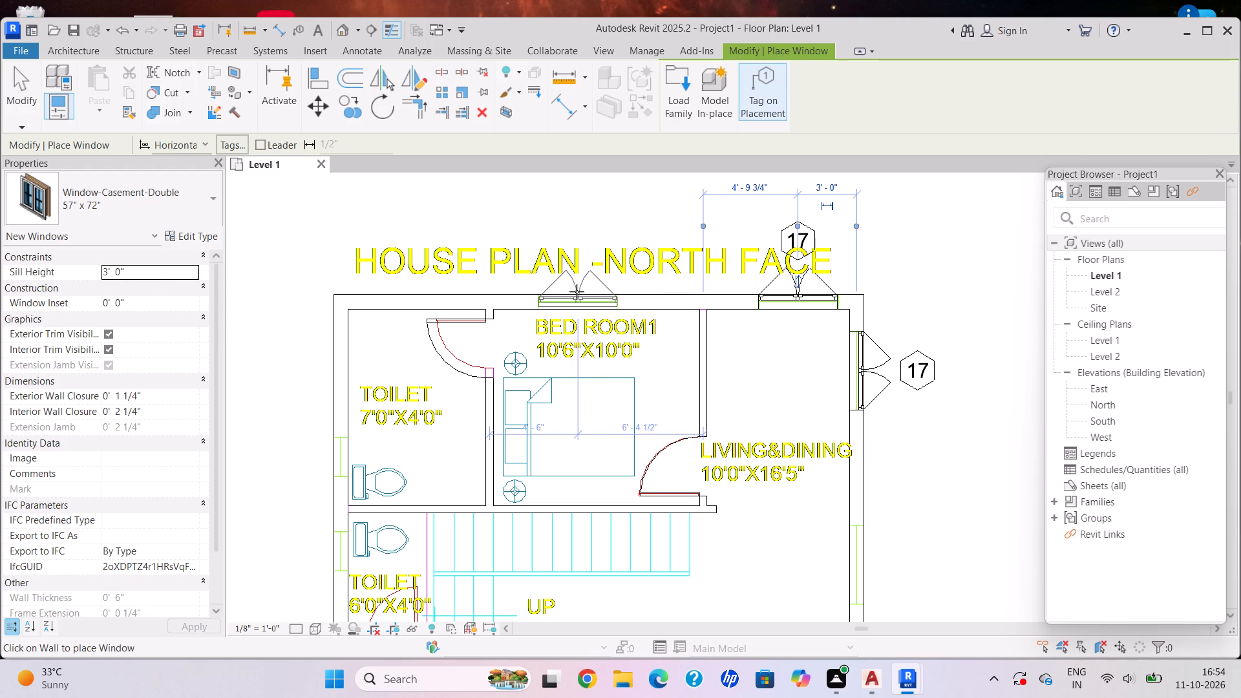
# Place 57" x 72" casement windows at the plan's remaining wide openings: Living & Dining's lower outer wall, and the bottom walls of Kitchen and Bed Room 2.
pyautogui.moveTo(889, 557); pyautogui.dragTo(777, 361, button='middle')
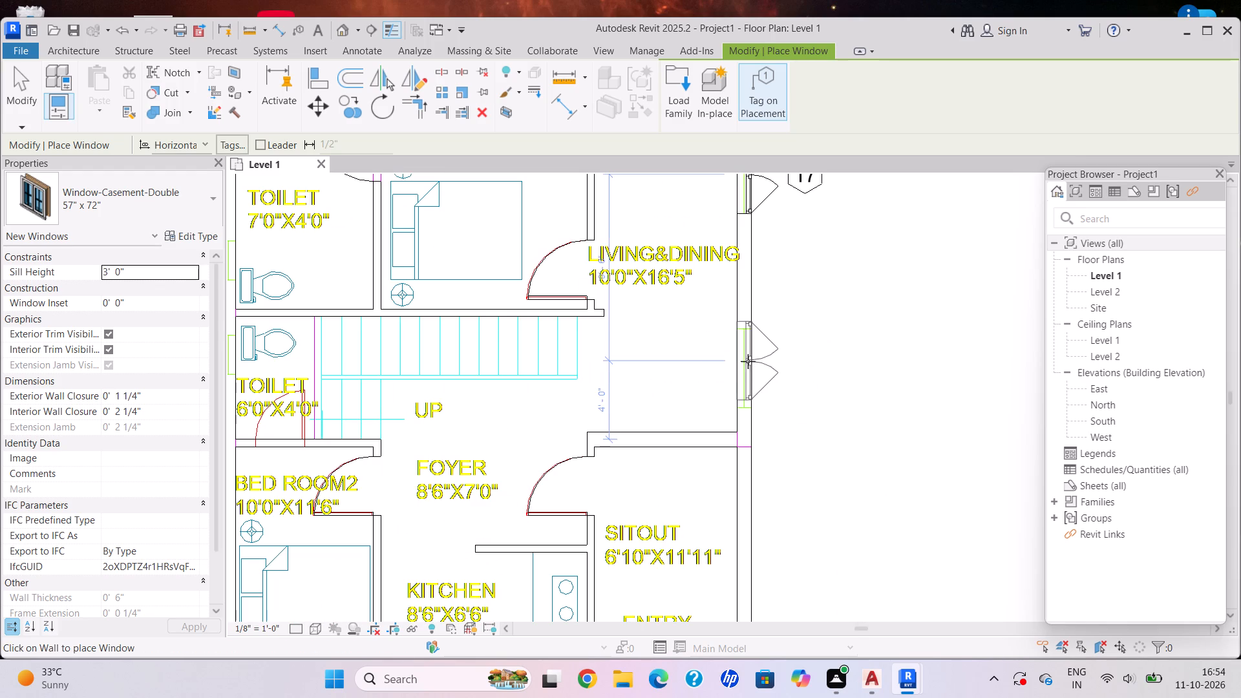
pyautogui.click(748, 367)
pyautogui.scroll(-2, 832, 479)
pyautogui.moveTo(833, 480); pyautogui.dragTo(781, 202, button='middle')
pyautogui.scroll(1, 834, 480)
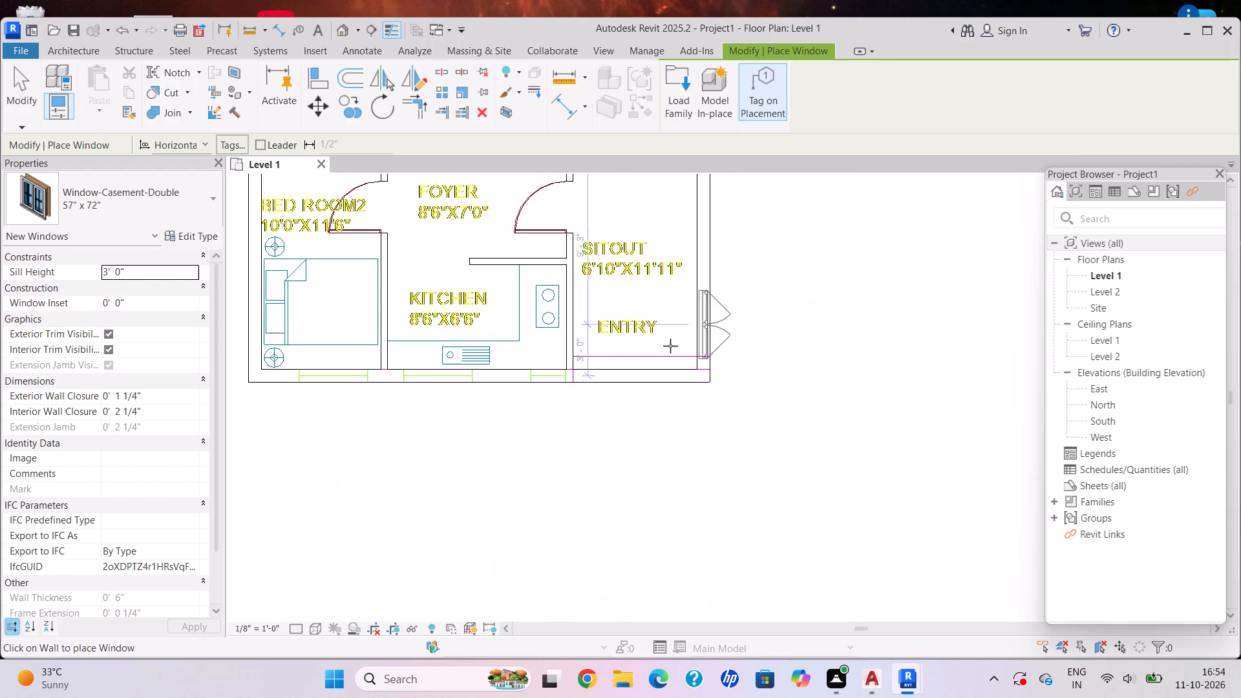
pyautogui.click(432, 383)
pyautogui.click(332, 385)
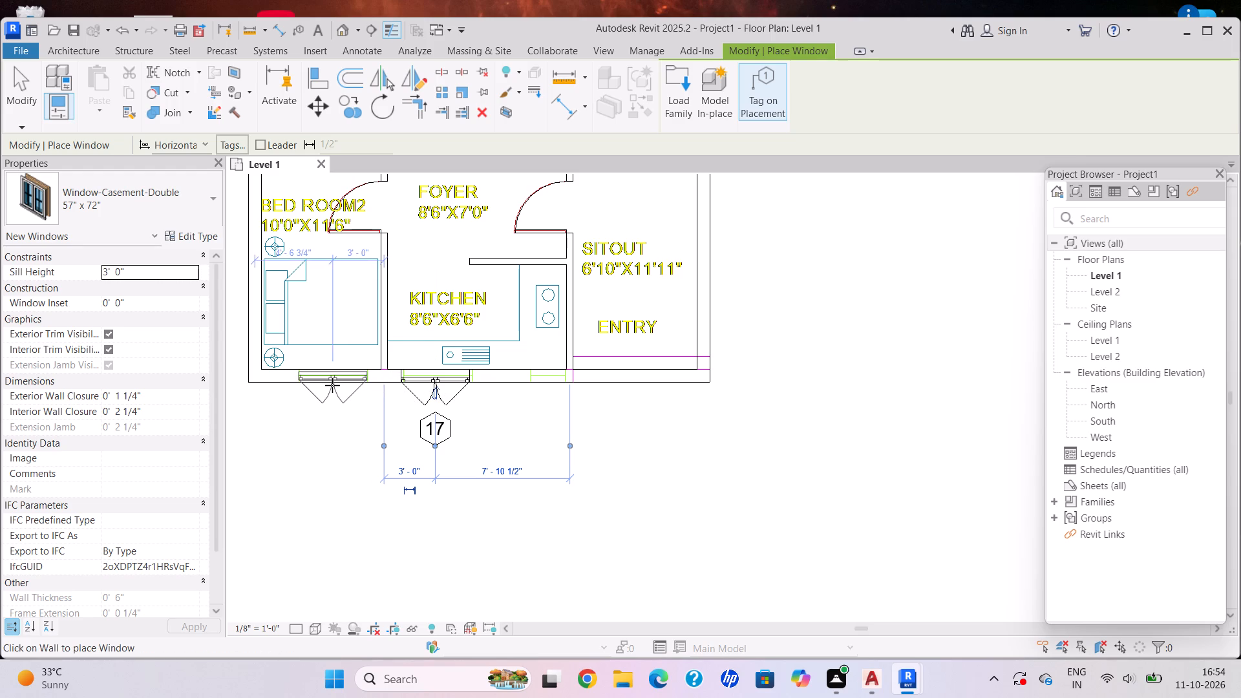
pyautogui.scroll(-2, 430, 251)
pyautogui.moveTo(432, 251); pyautogui.dragTo(493, 444, button='middle')
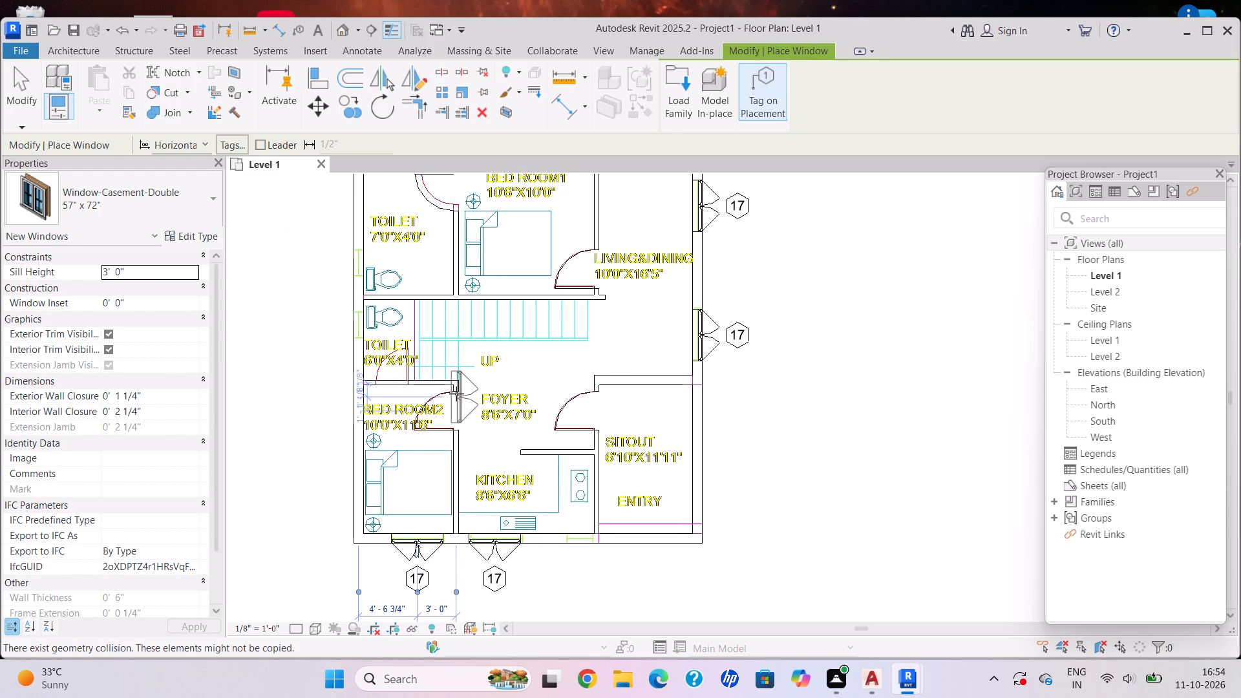
pyautogui.moveTo(465, 397); pyautogui.dragTo(501, 460, button='middle')
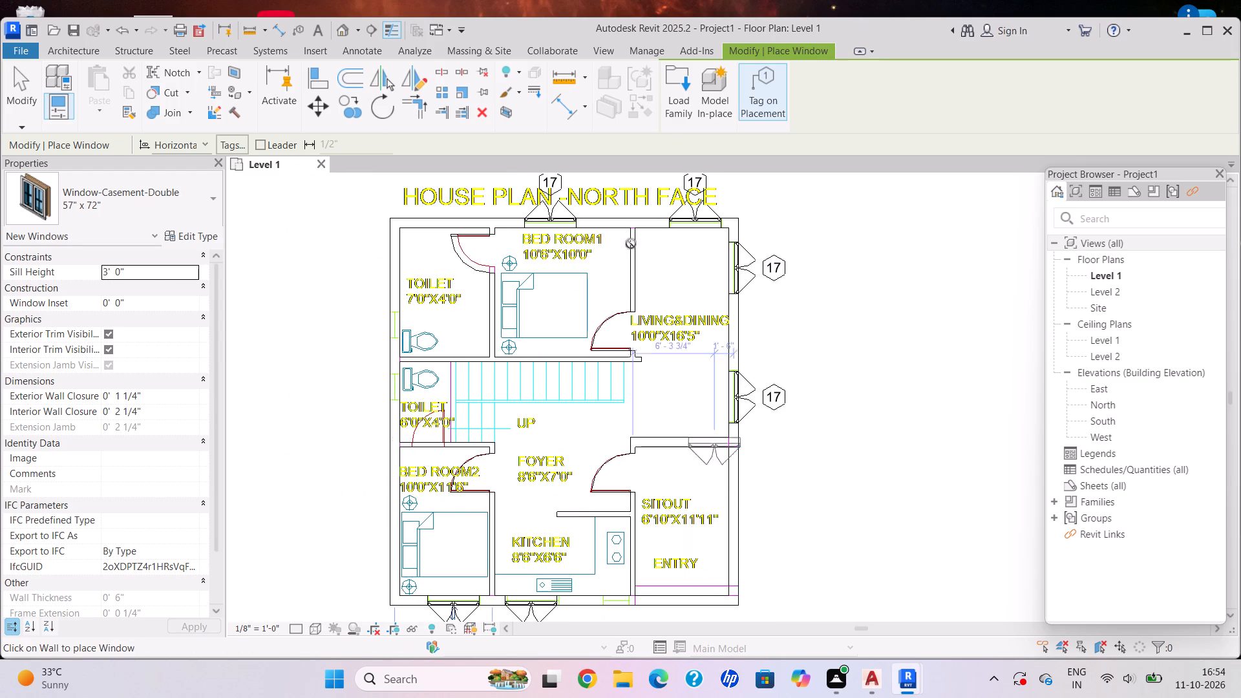
pyautogui.press('Escape')
# Restart window placement with the Window-Casement-Double 34" x 36" type and set its type width to 2'.
pyautogui.click(98, 55)
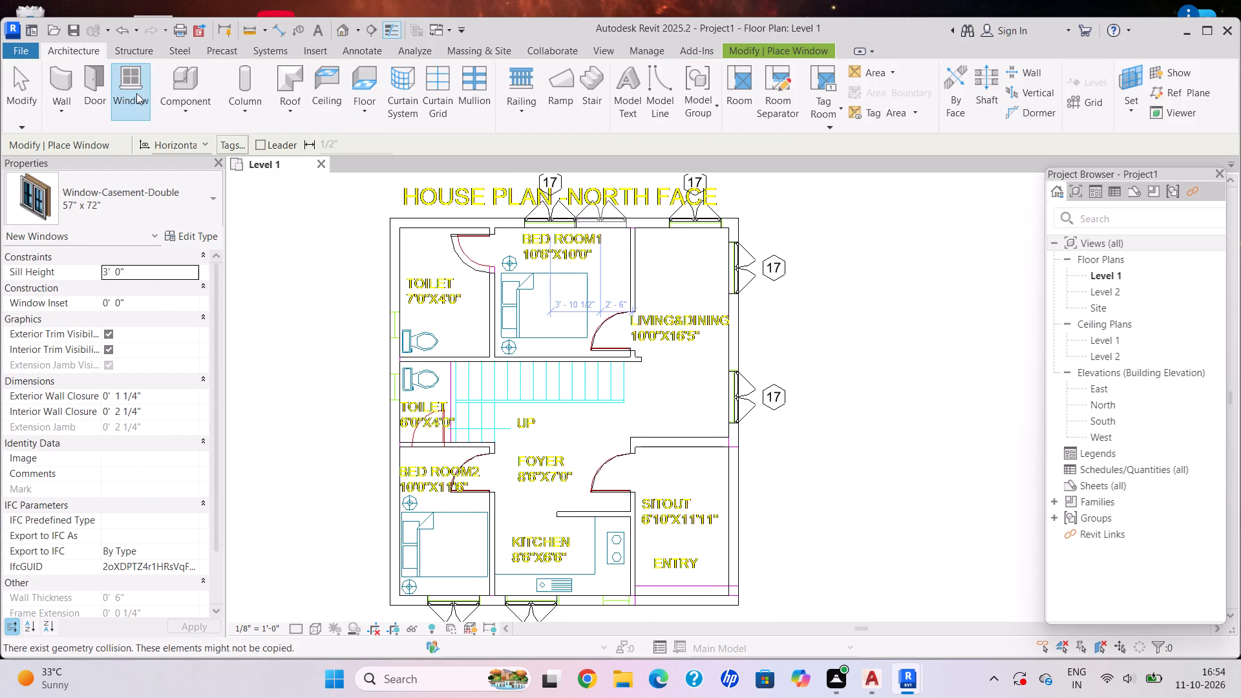
pyautogui.click(136, 92)
pyautogui.click(126, 203)
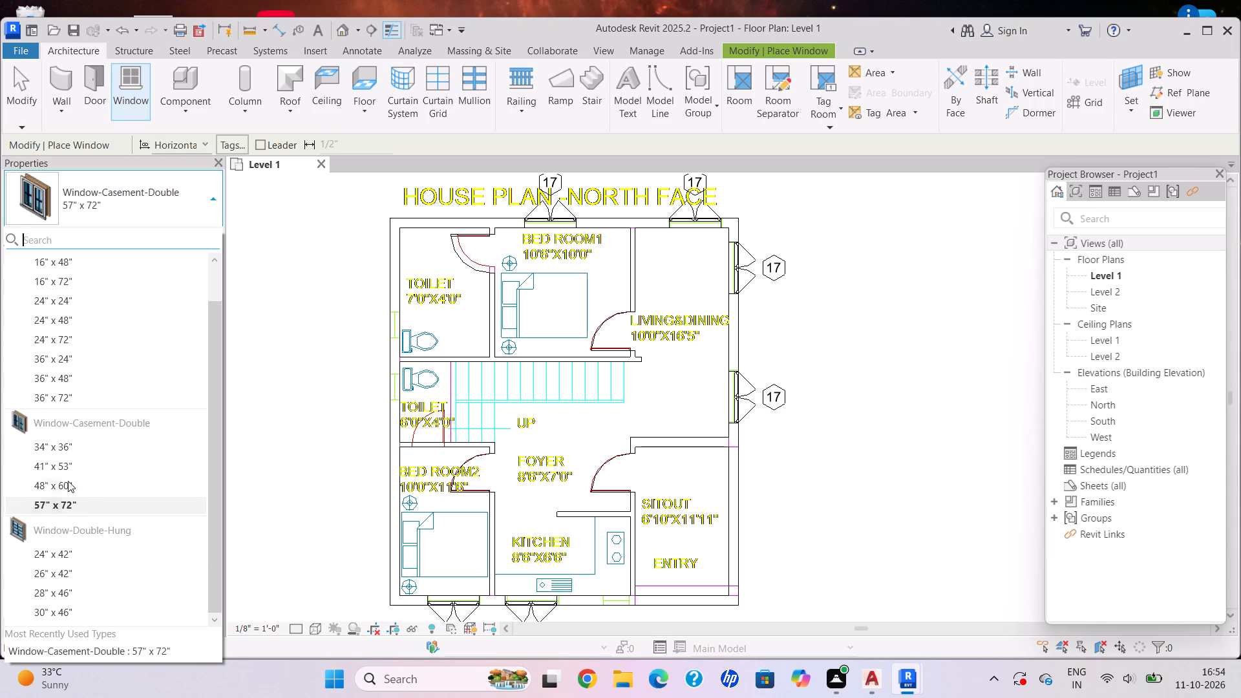
pyautogui.click(55, 449)
pyautogui.click(204, 234)
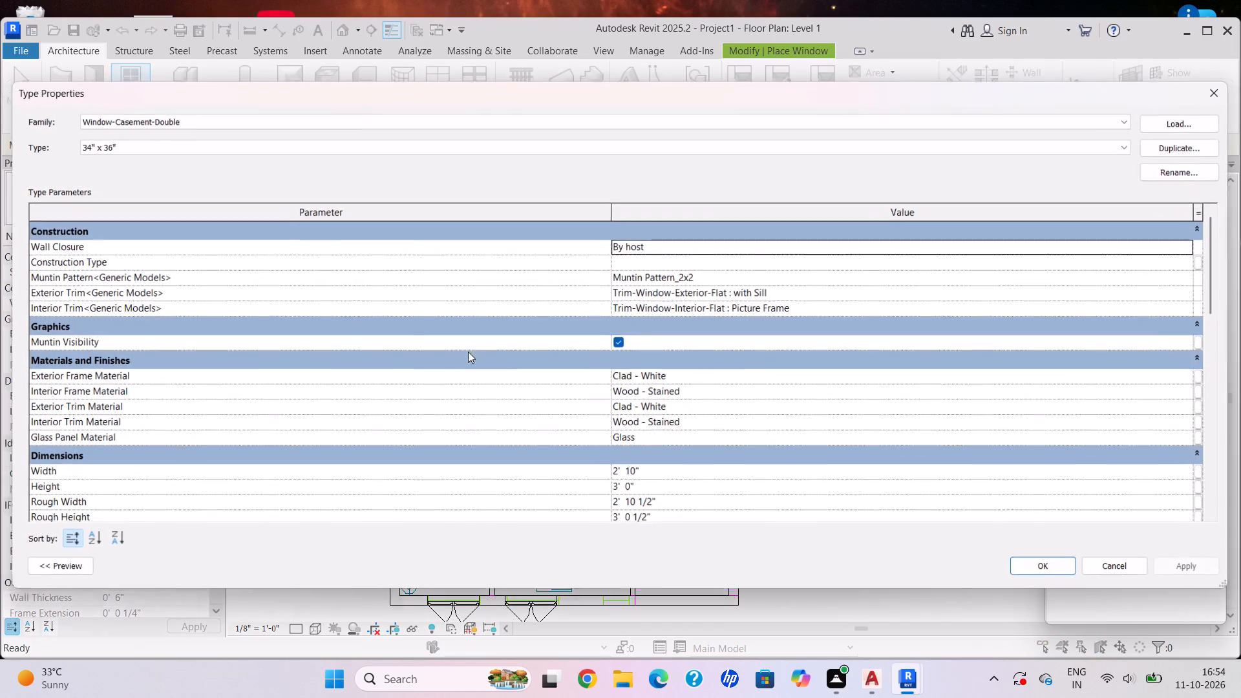
pyautogui.click(679, 467)
pyautogui.press('BackSpace')
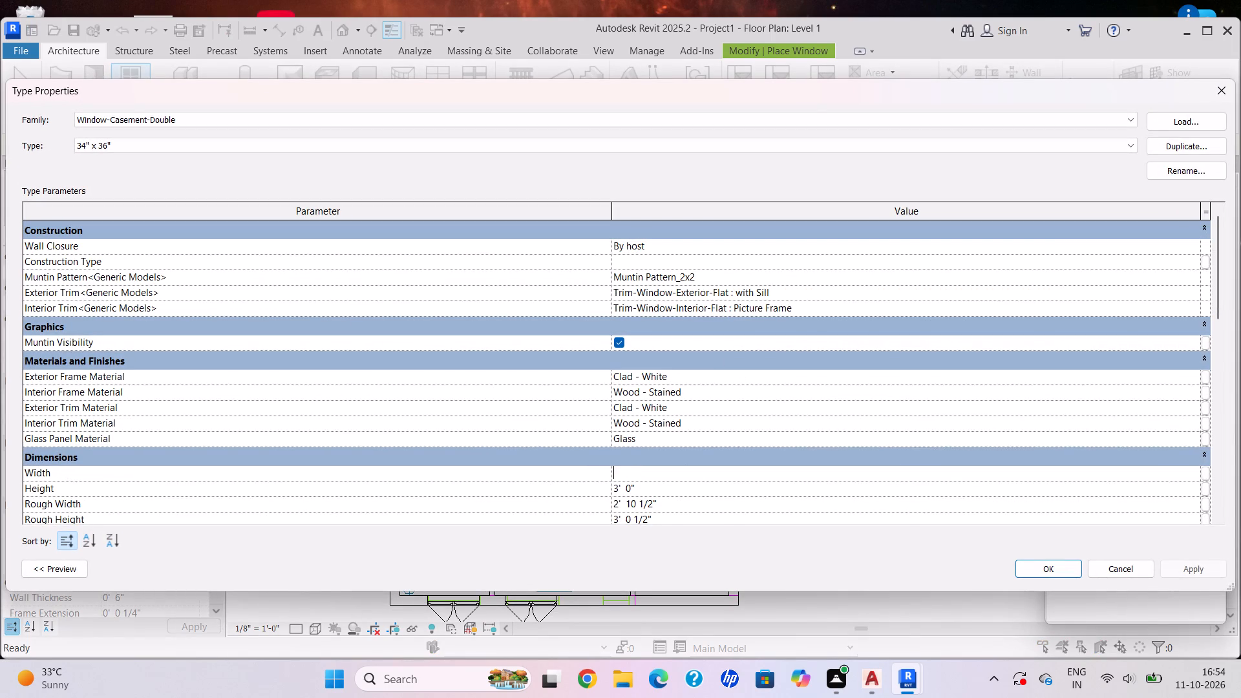
pyautogui.write("2'")
pyautogui.press('Return')
pyautogui.click(1191, 567)
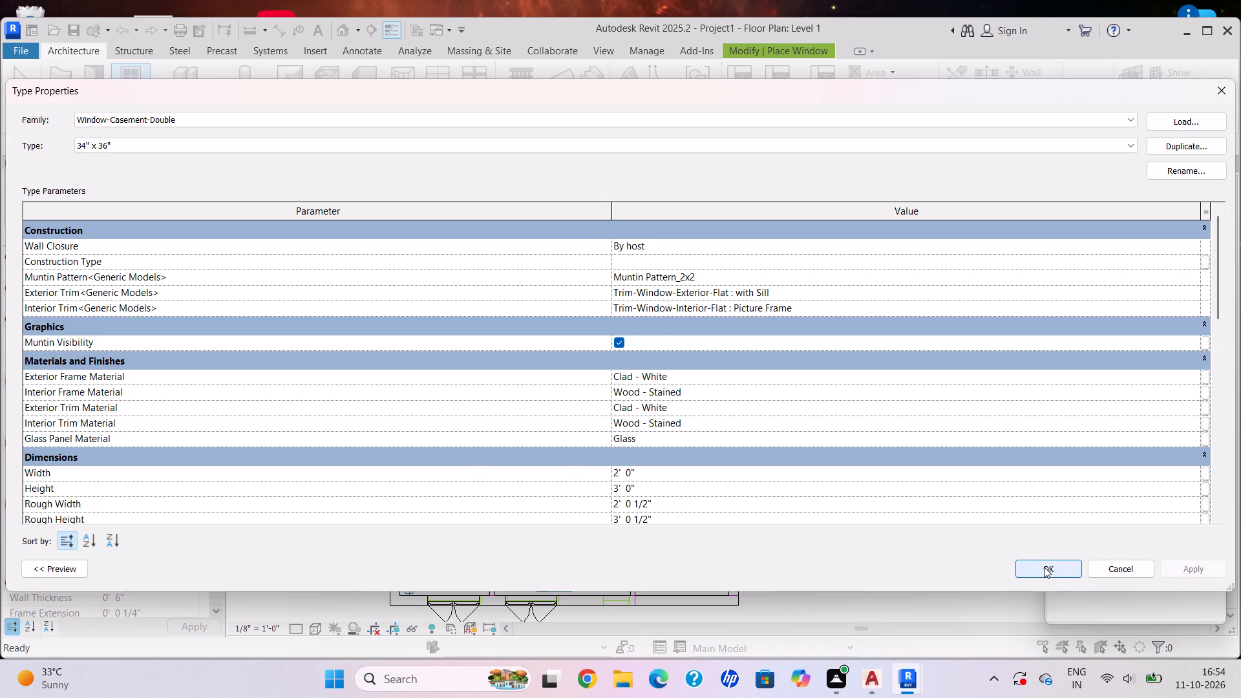
pyautogui.click(1044, 567)
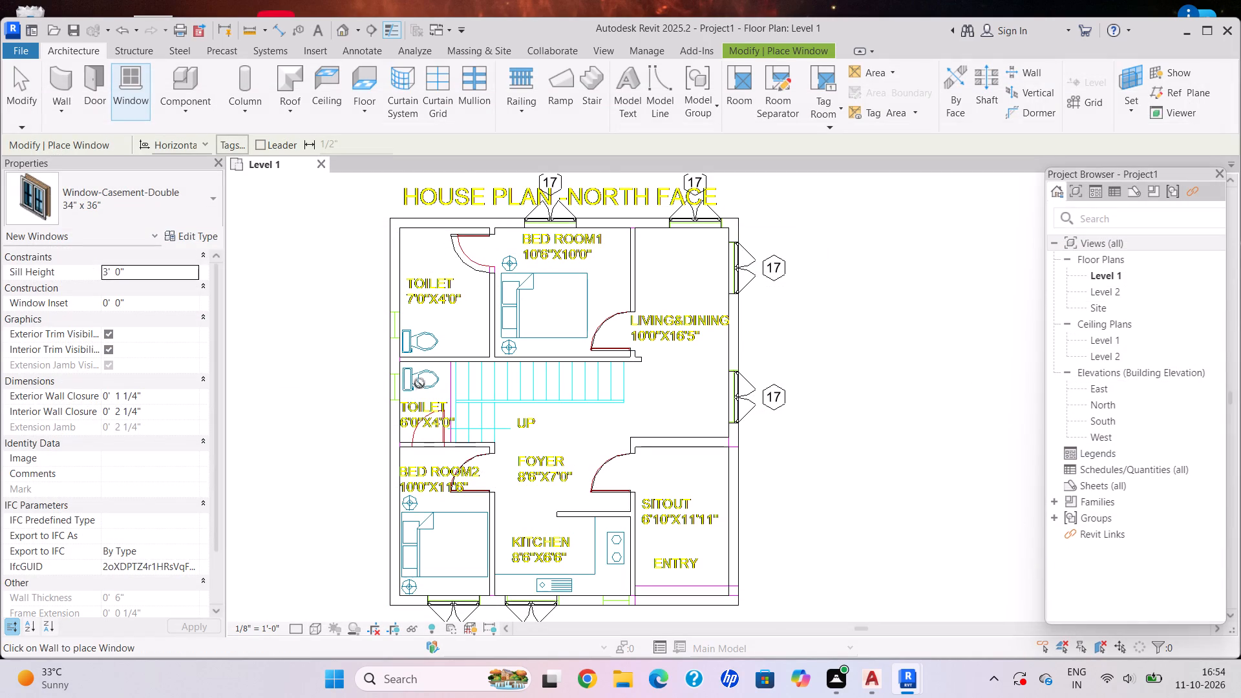
# Place 34" x 36" casement windows at the plan's small openings: both toilets' outer walls and the kitchen's bottom wall near the sitout.
pyautogui.scroll(3, 418, 317)
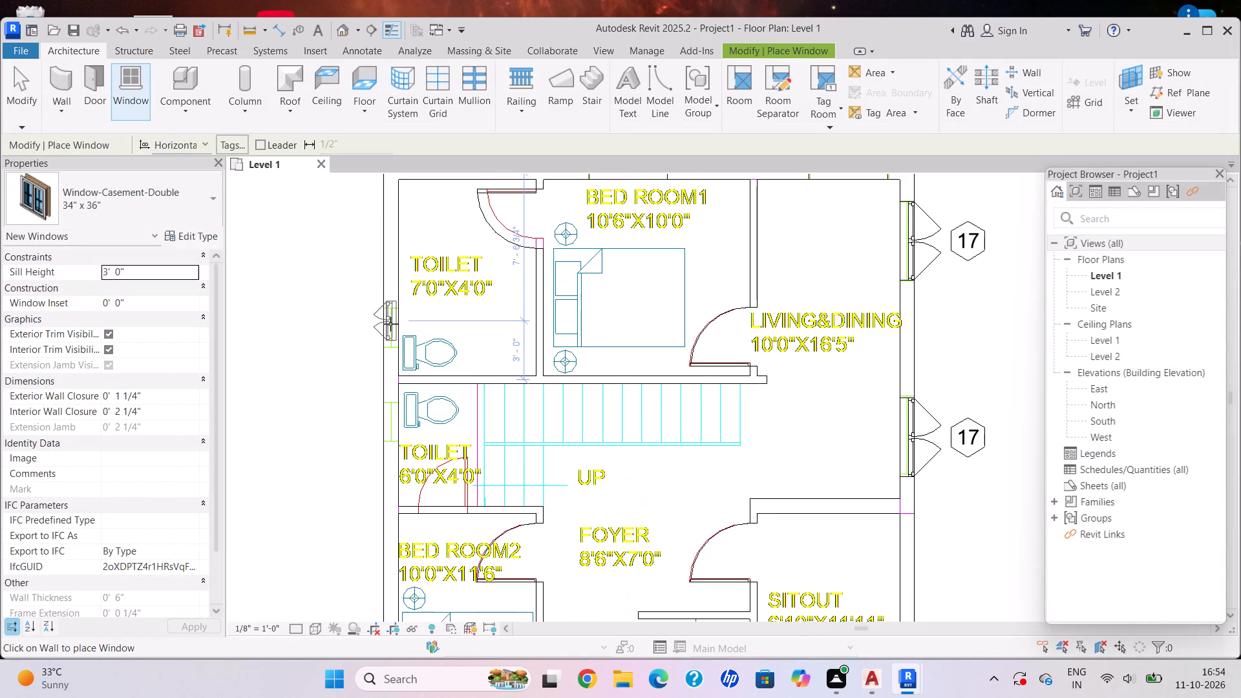
pyautogui.click(385, 330)
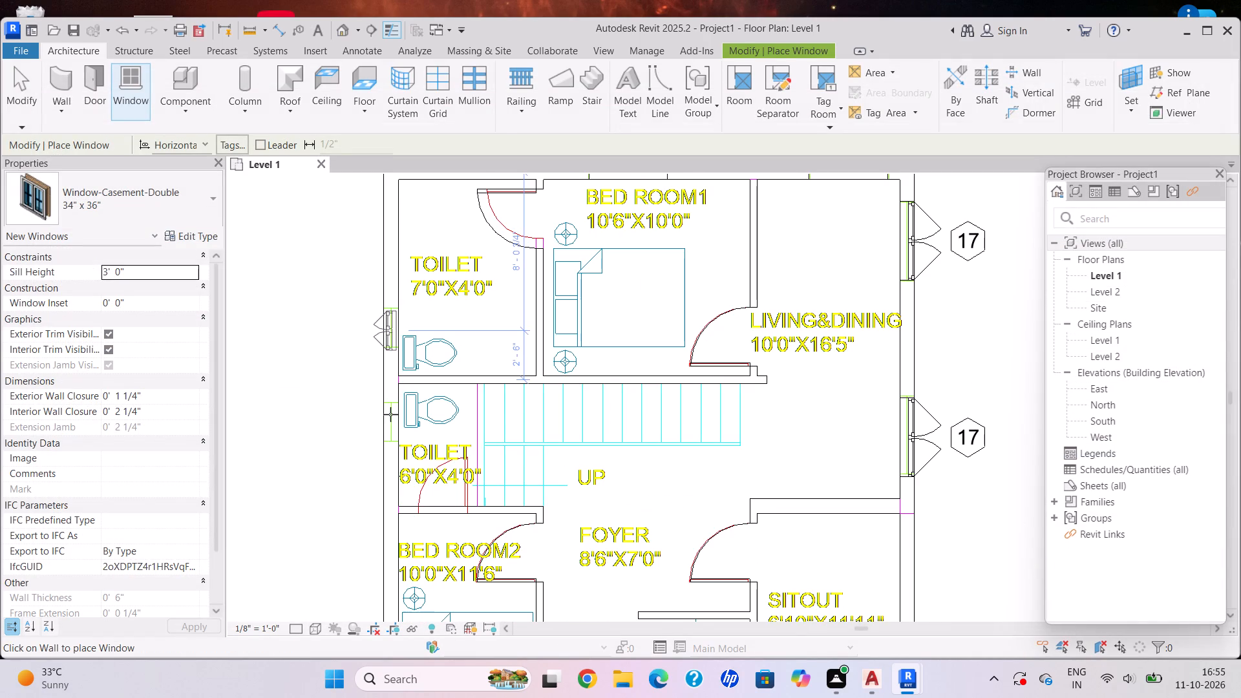
pyautogui.click(386, 421)
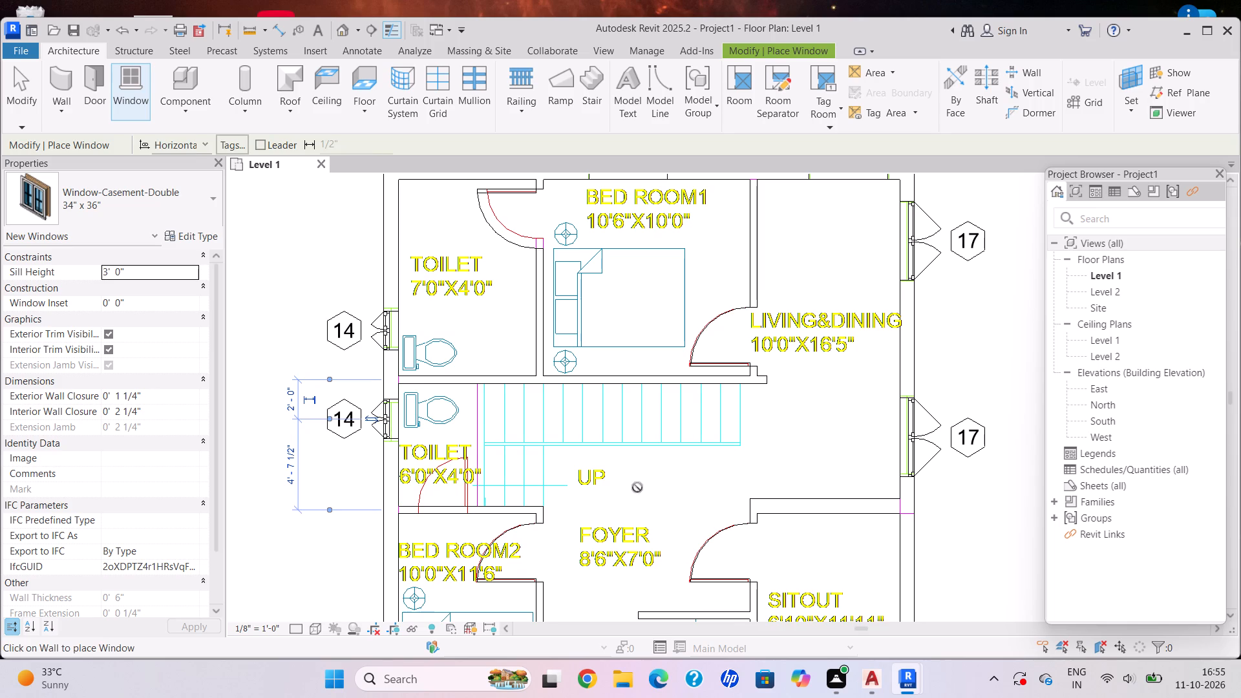
pyautogui.moveTo(637, 487); pyautogui.dragTo(617, 321, button='middle')
pyautogui.moveTo(611, 296); pyautogui.dragTo(604, 270, button='middle')
pyautogui.scroll(4, 699, 560)
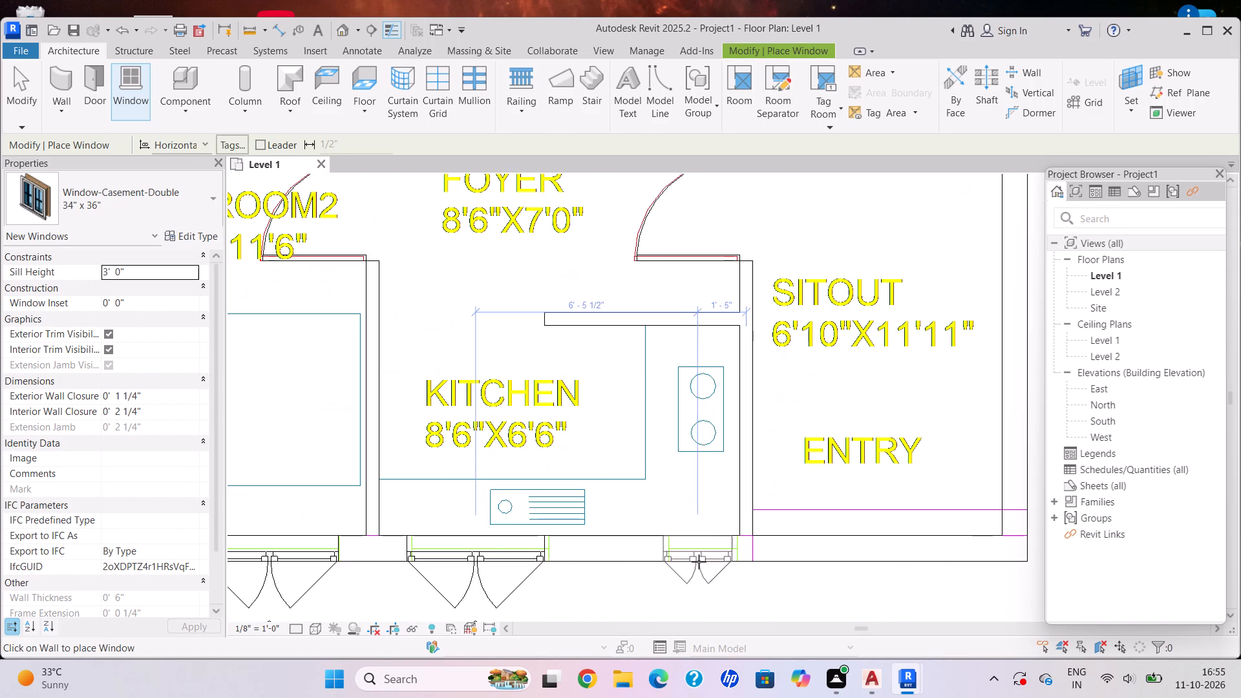
pyautogui.click(704, 563)
# Examine the placed windows against the plan's openings around the toilets, kitchen and sitout, and end window placement.
pyautogui.scroll(-8, 717, 414)
pyautogui.moveTo(689, 397); pyautogui.dragTo(632, 531, button='middle')
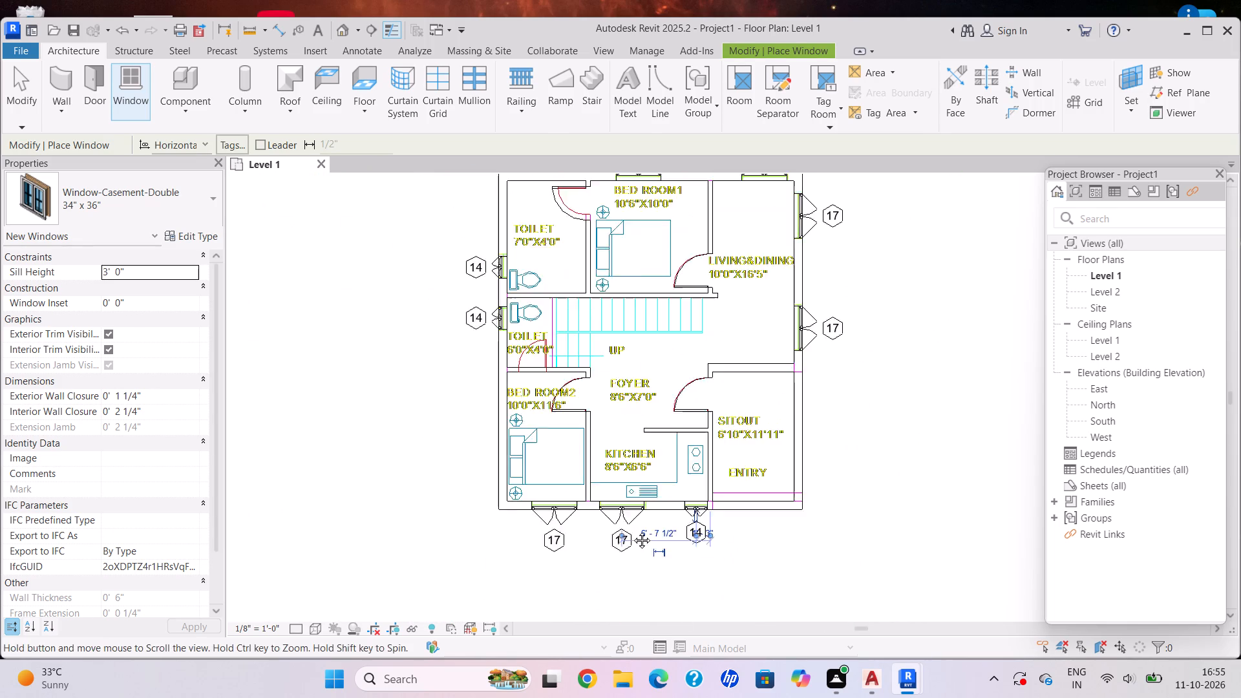
pyautogui.moveTo(632, 531); pyautogui.dragTo(629, 537, button='middle')
pyautogui.scroll(-1, 629, 537)
pyautogui.moveTo(687, 478); pyautogui.dragTo(694, 397, button='middle')
pyautogui.scroll(4, 644, 467)
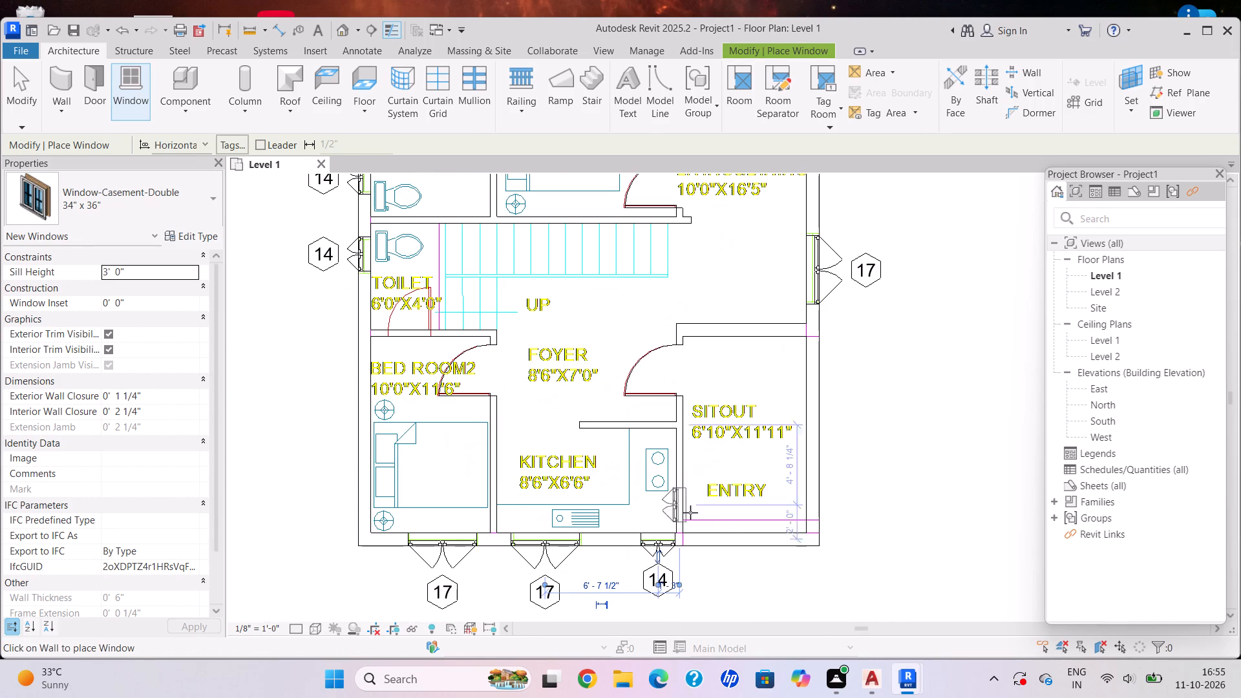
pyautogui.middleClick(727, 512)
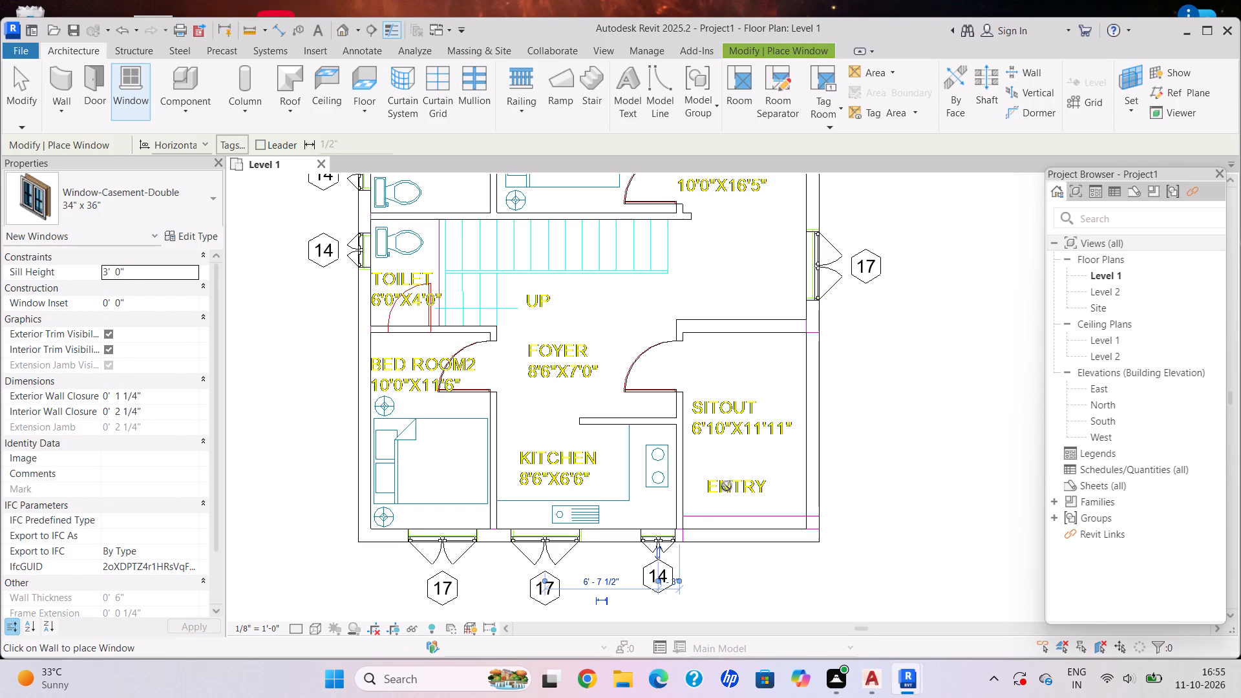
pyautogui.scroll(5, 651, 550)
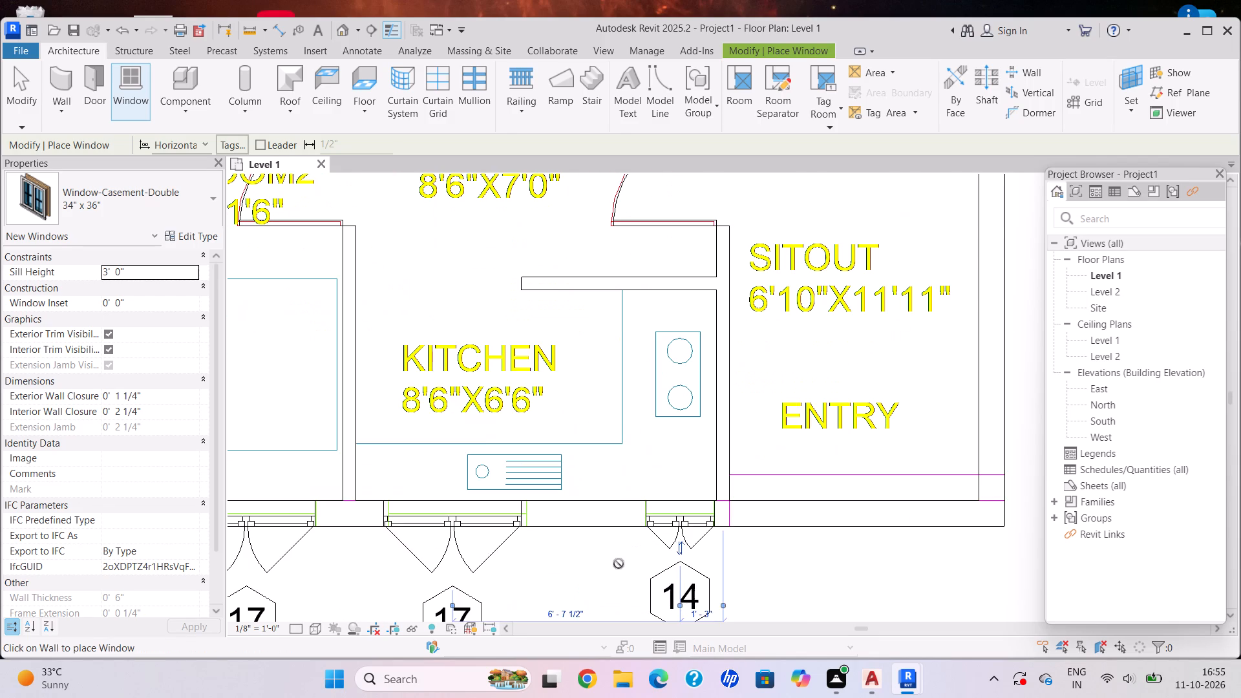
pyautogui.press('Escape')
pyautogui.press('Escape')
pyautogui.scroll(2, 482, 502)
pyautogui.press('Escape')
# Nudge the kitchen's 57" x 72" window toward the sitout to line it up with the plan's opening.
pyautogui.scroll(4, 524, 528)
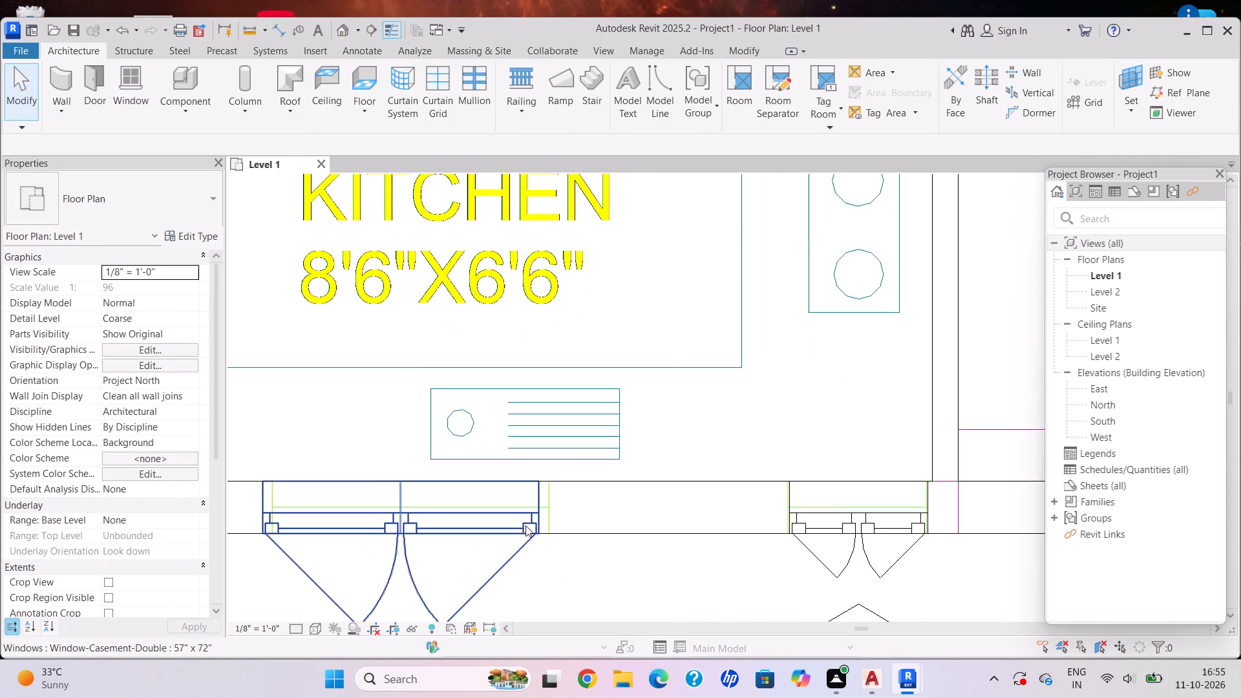
pyautogui.click(539, 512)
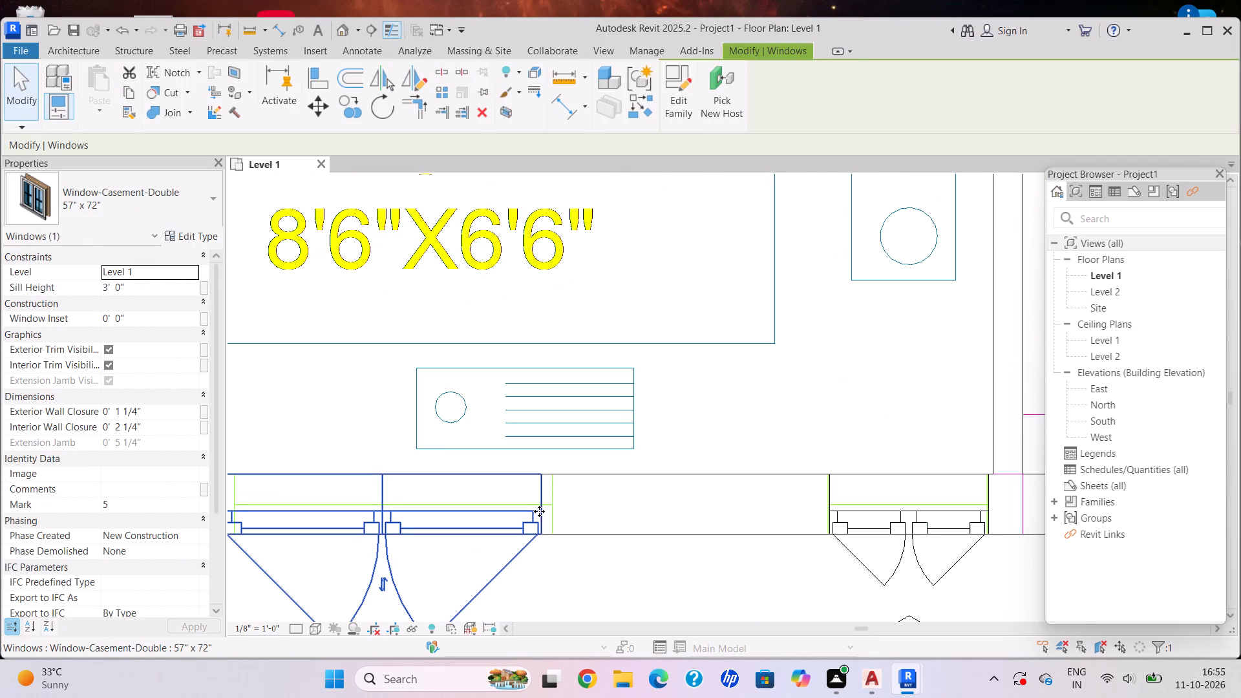
pyautogui.press('Right')
pyautogui.press('Right')
pyautogui.press('Right')
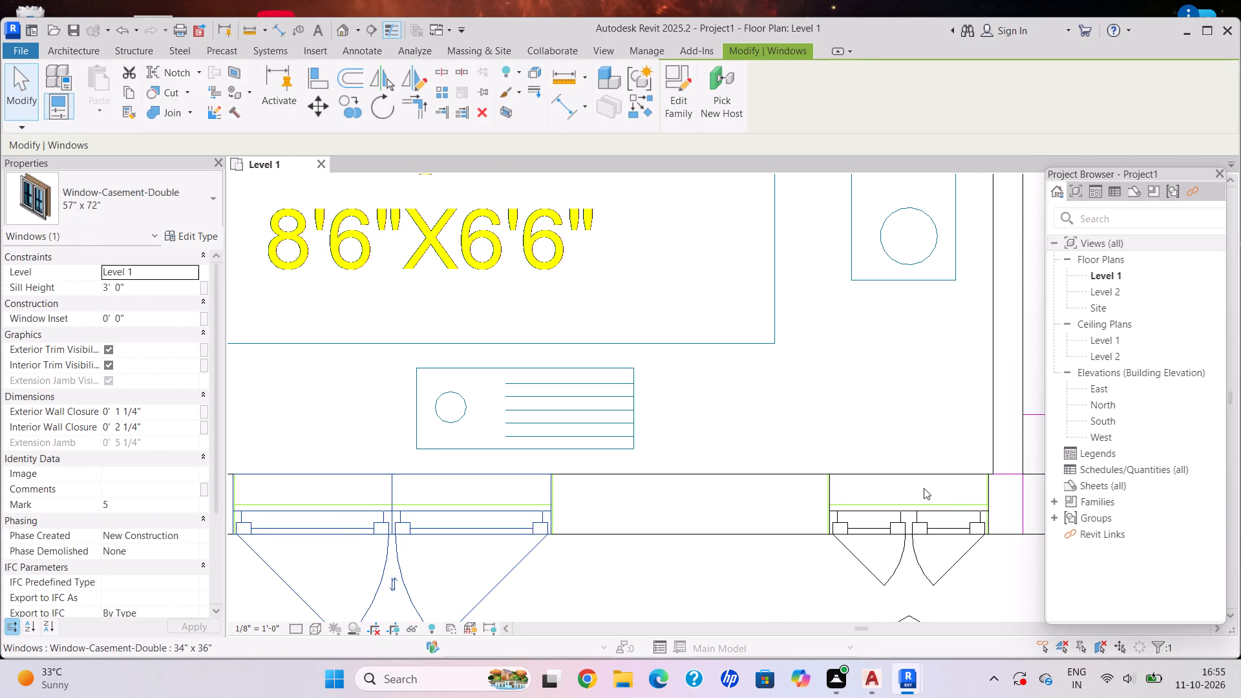
# Nudge the kitchen's 34" x 36" window slightly away from the sitout to match the plan's opening.
pyautogui.moveTo(923, 487); pyautogui.dragTo(840, 484, button='middle')
pyautogui.scroll(-1, 869, 491)
pyautogui.moveTo(870, 491); pyautogui.dragTo(858, 471, button='middle')
pyautogui.scroll(1, 862, 478)
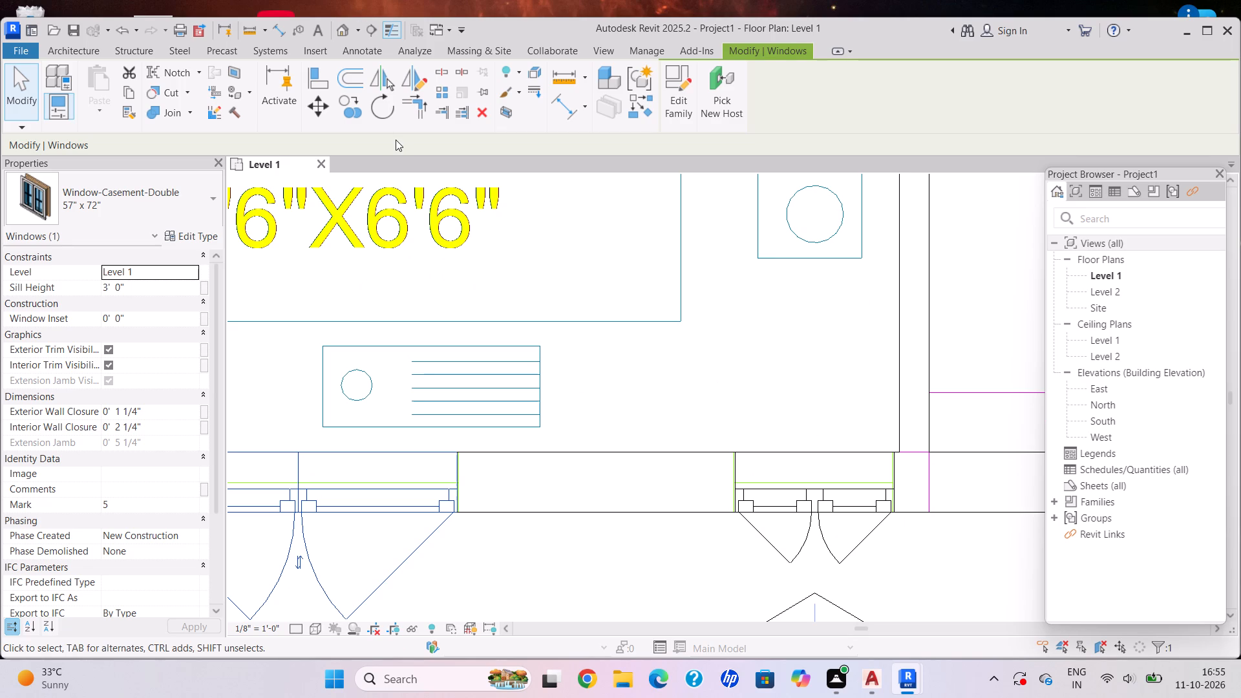
pyautogui.scroll(-4, 340, 238)
pyautogui.scroll(3, 467, 301)
pyautogui.scroll(5, 708, 439)
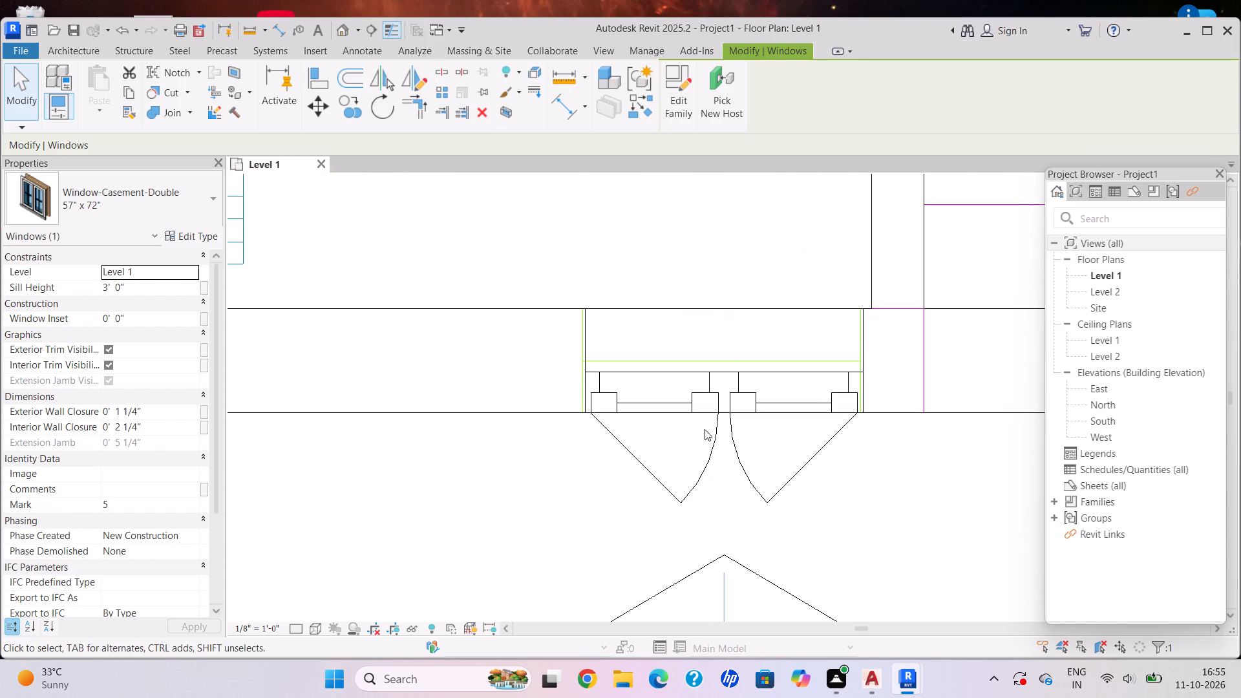
pyautogui.scroll(5, 526, 360)
pyautogui.press('Escape')
pyautogui.click(637, 374)
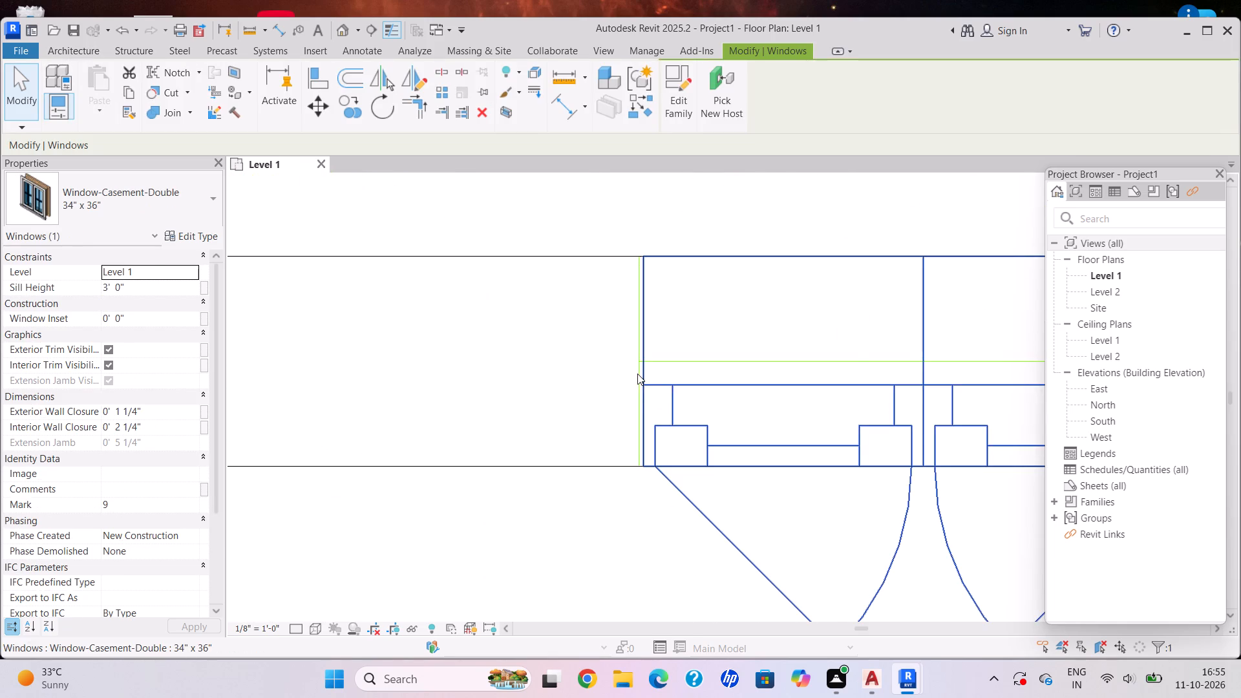
pyautogui.scroll(6, 638, 374)
pyautogui.click(648, 381)
pyautogui.press('Left')
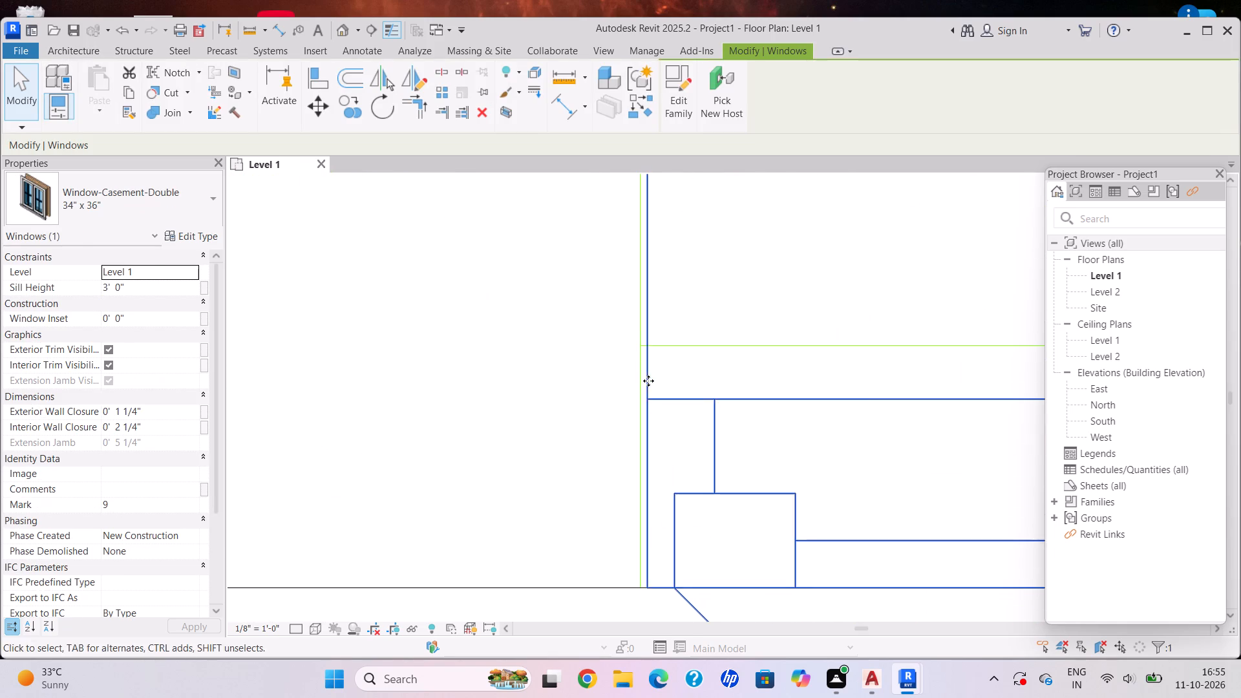
pyautogui.press('Left')
pyautogui.press('Left')
pyautogui.press('Escape')
# Fine-adjust the kitchen's 57" x 72" window toward the sitout until its jamb meets the plan's opening line.
pyautogui.scroll(-6, 581, 297)
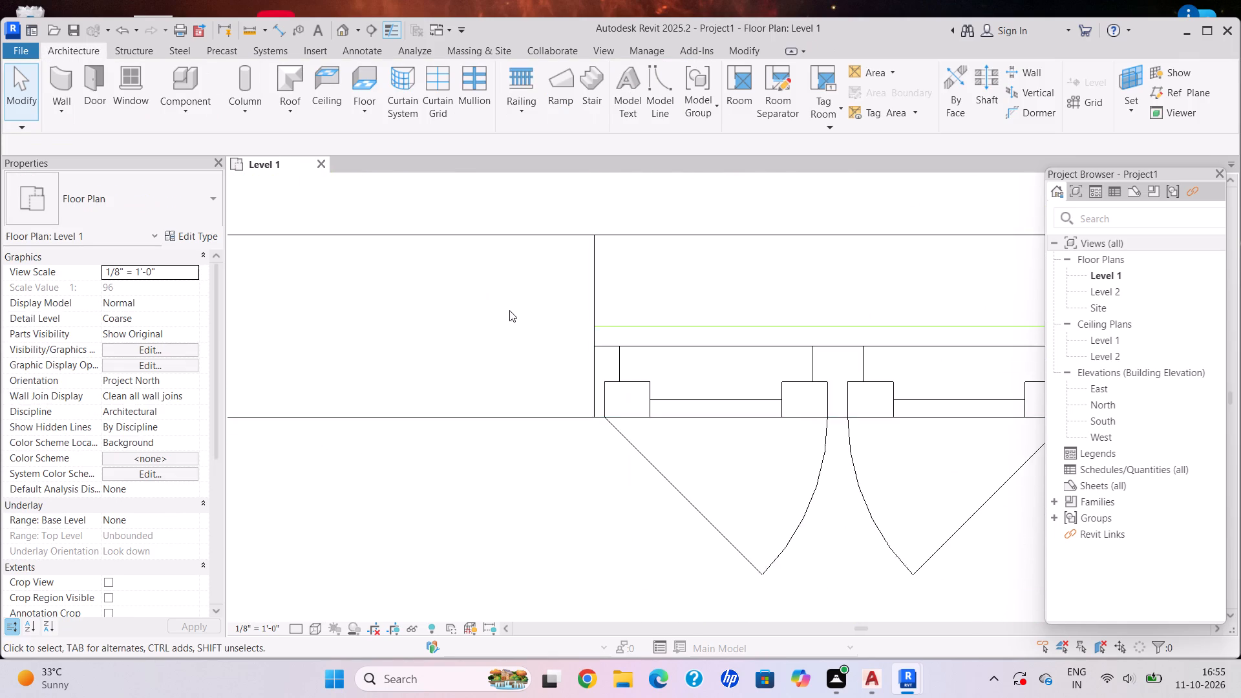
pyautogui.scroll(-13, 509, 310)
pyautogui.moveTo(429, 291); pyautogui.dragTo(673, 368, button='middle')
pyautogui.scroll(-1, 429, 291)
pyautogui.scroll(6, 421, 356)
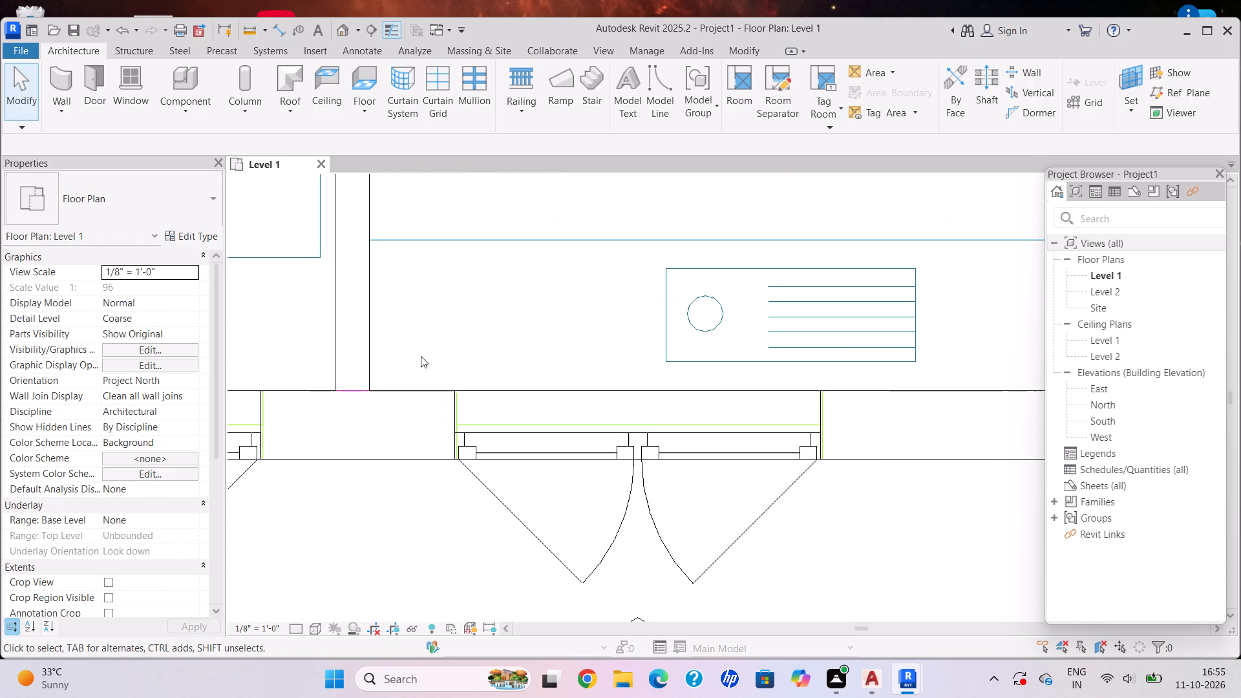
pyautogui.scroll(6, 429, 414)
pyautogui.scroll(6, 460, 458)
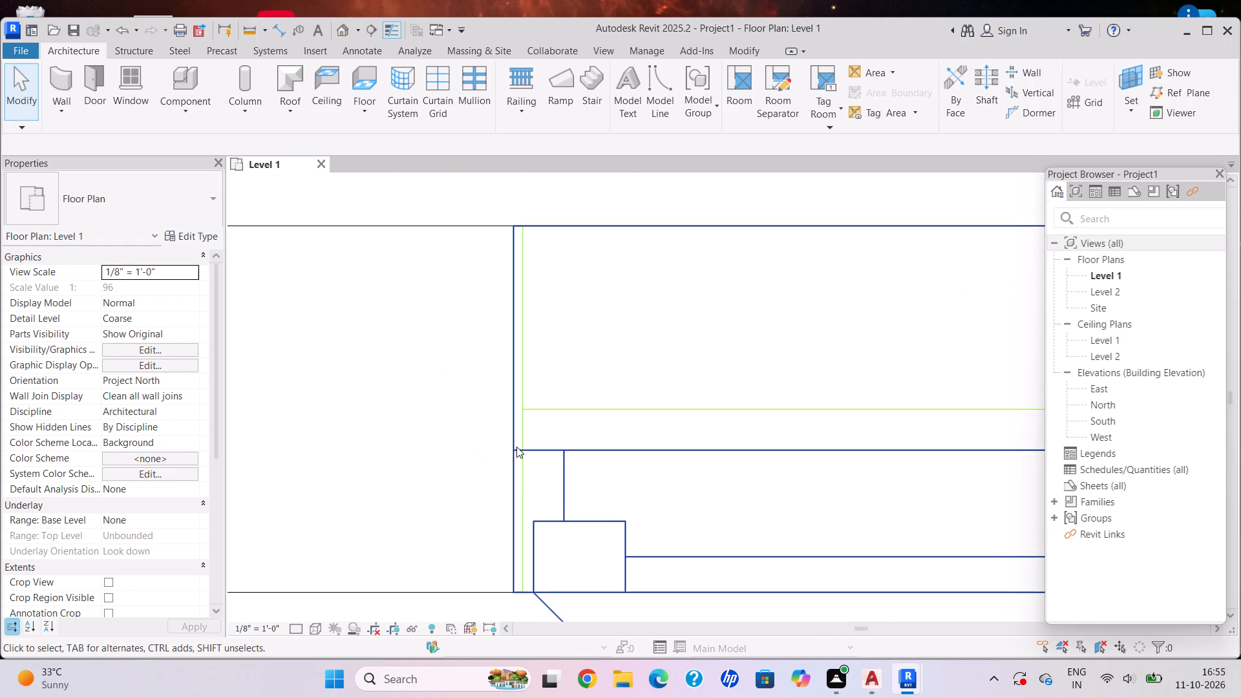
pyautogui.click(516, 447)
pyautogui.press('Right')
pyautogui.press('Right')
pyautogui.press('Right')
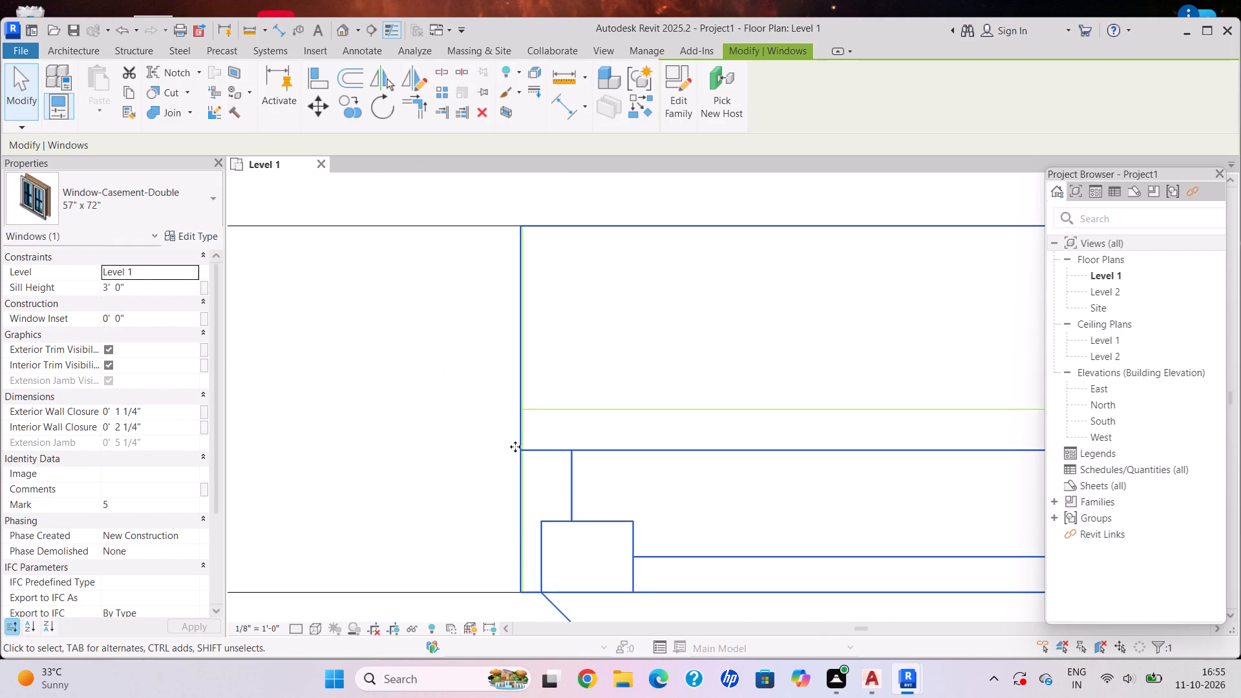
pyautogui.press('Escape')
pyautogui.scroll(6, 515, 447)
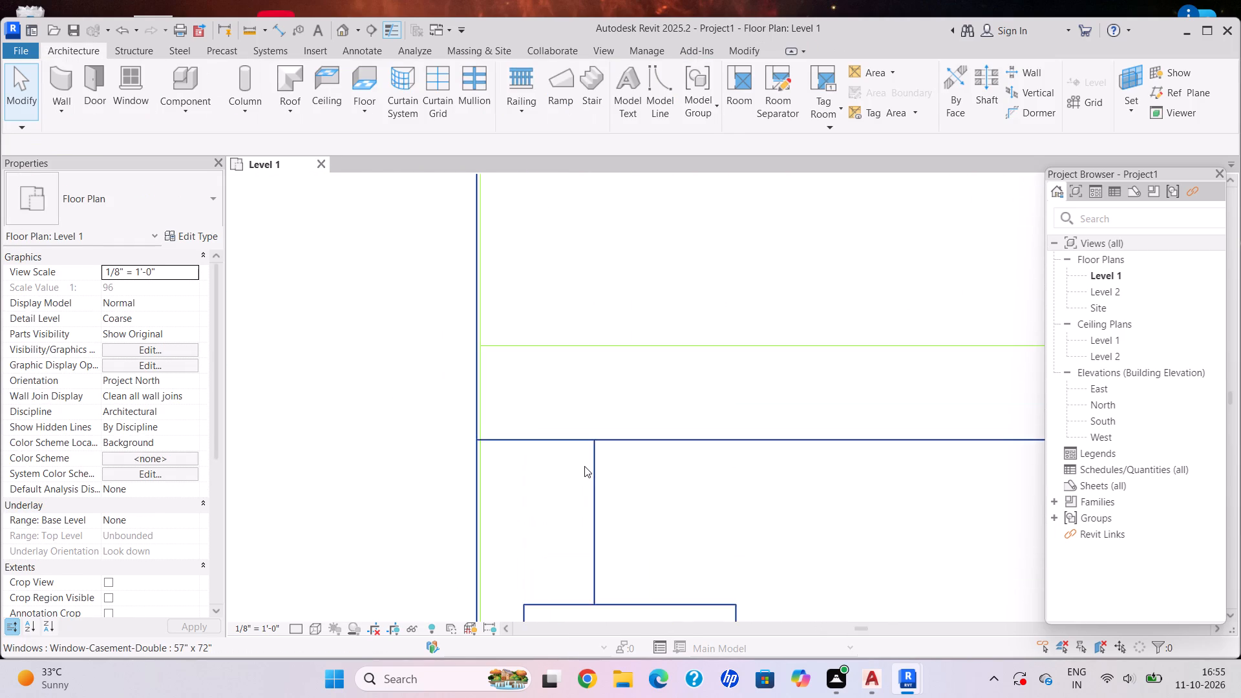
pyautogui.scroll(2, 469, 473)
pyautogui.click(482, 505)
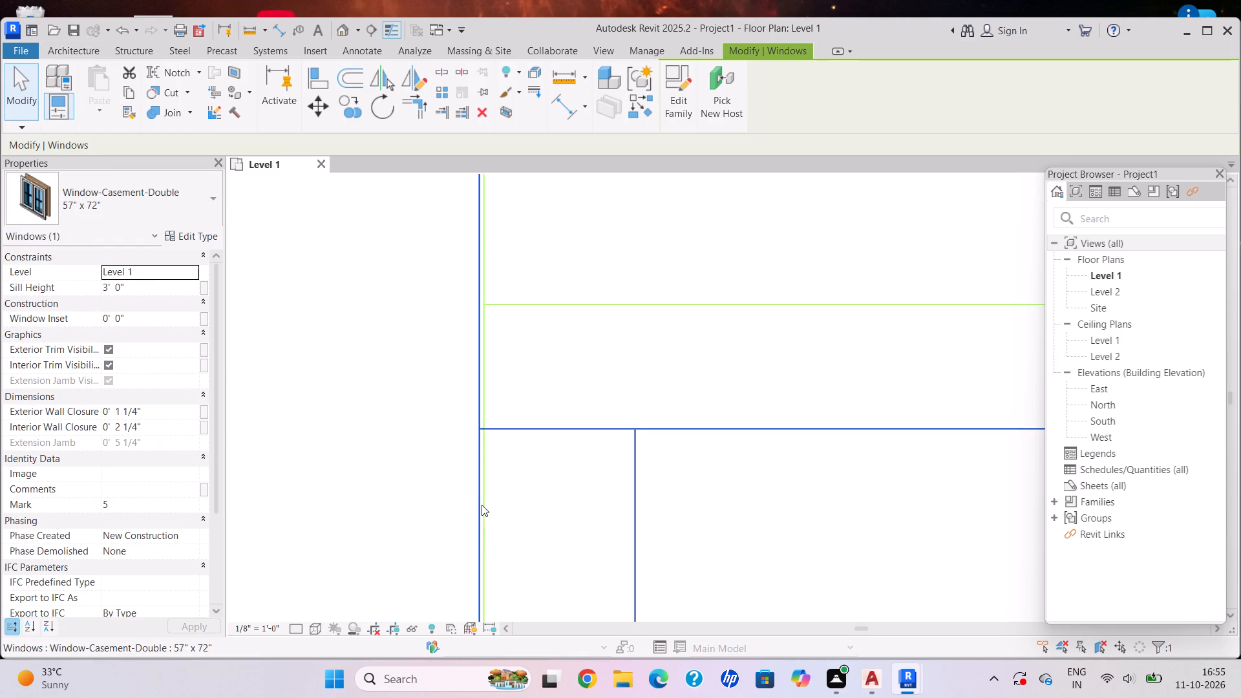
pyautogui.press('Right')
pyautogui.press('Escape')
# Nudge Bed Room 2's 57" x 72" window toward the kitchen until its jamb meets the plan's opening line.
pyautogui.scroll(-10, 469, 463)
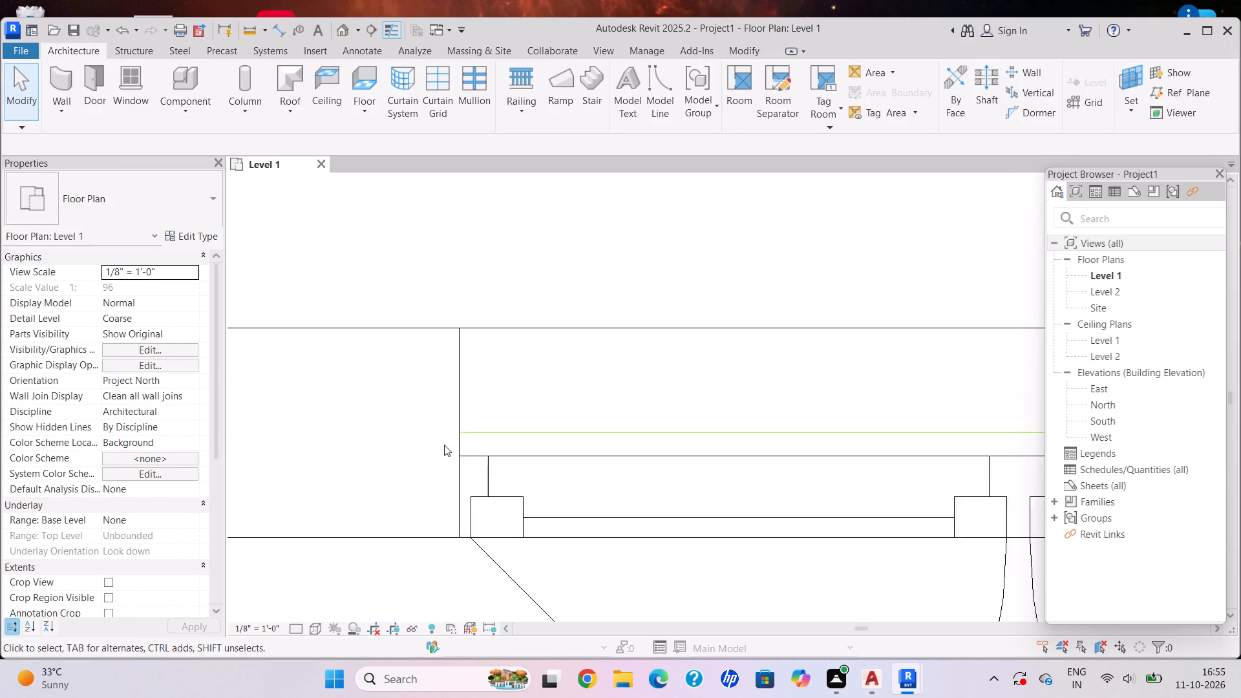
pyautogui.scroll(-12, 444, 445)
pyautogui.moveTo(354, 436); pyautogui.dragTo(630, 487, button='middle')
pyautogui.scroll(-1, 489, 479)
pyautogui.scroll(4, 299, 503)
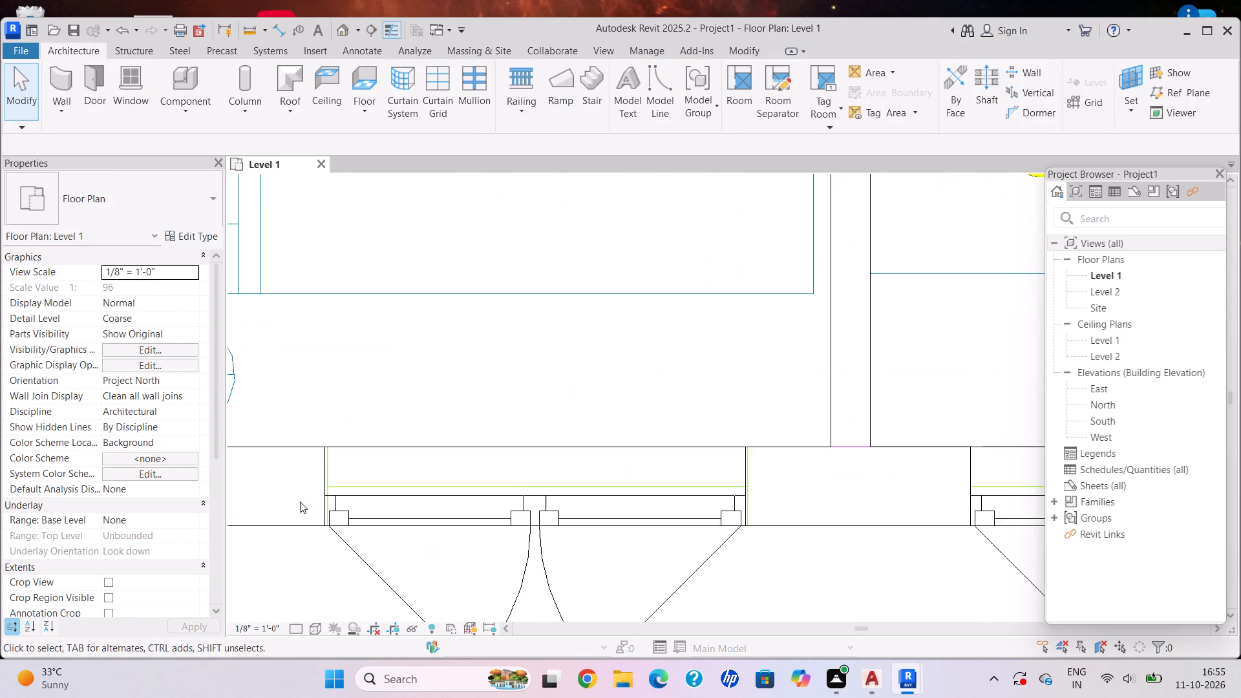
pyautogui.scroll(13, 315, 532)
pyautogui.click(343, 456)
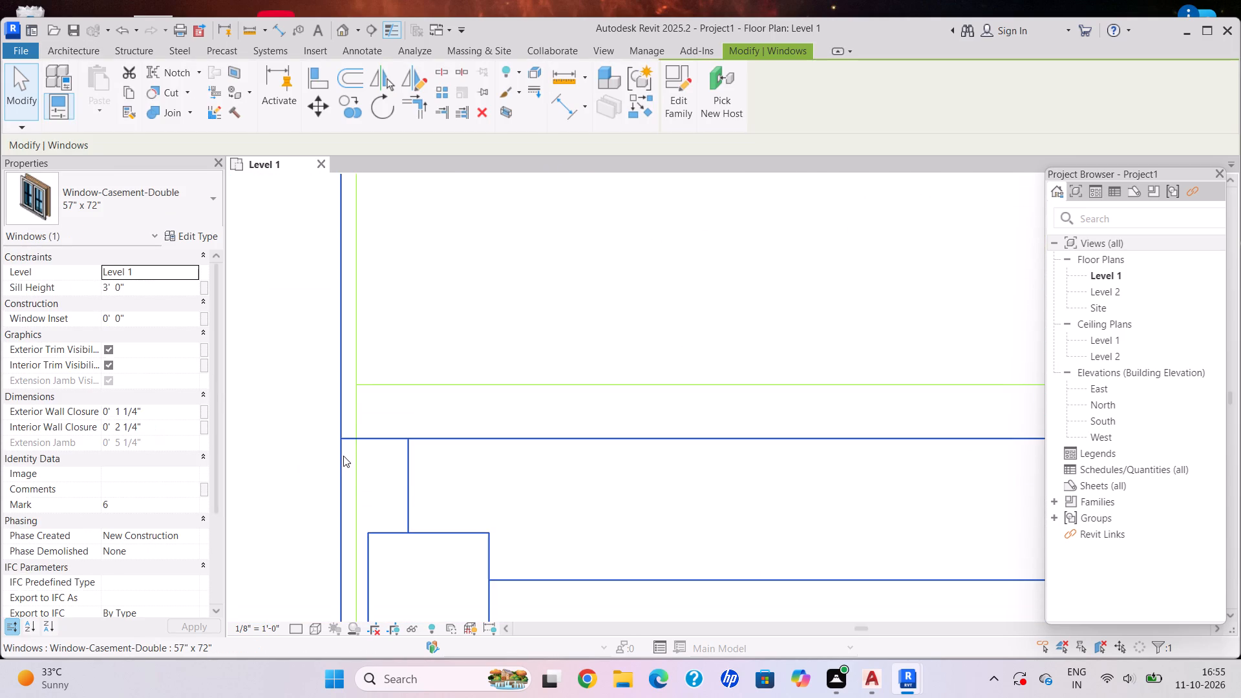
pyautogui.press('Right')
pyautogui.press('Right')
pyautogui.press('Right')
pyautogui.press('Right')
pyautogui.press('Right')
pyautogui.press('Escape')
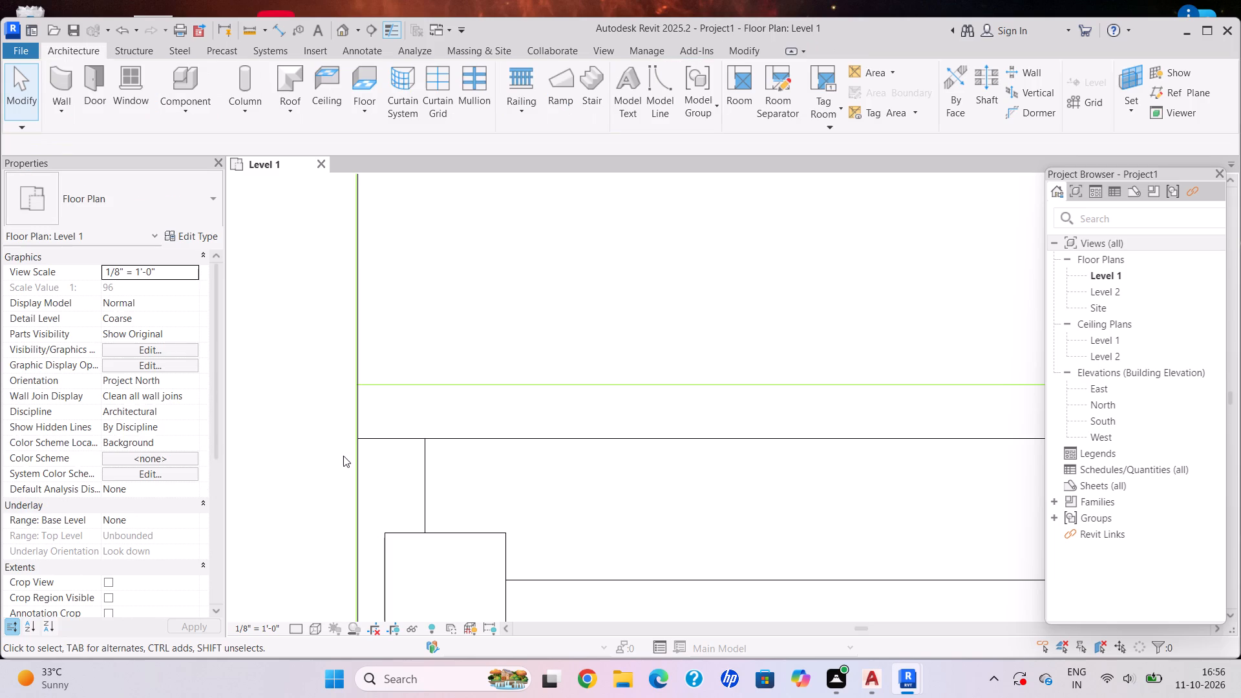
# Nudge the 34" x 36" window of the 6'0" x 4'0" toilet toward Bed Room 2 to match the plan's opening.
pyautogui.scroll(-6, 424, 461)
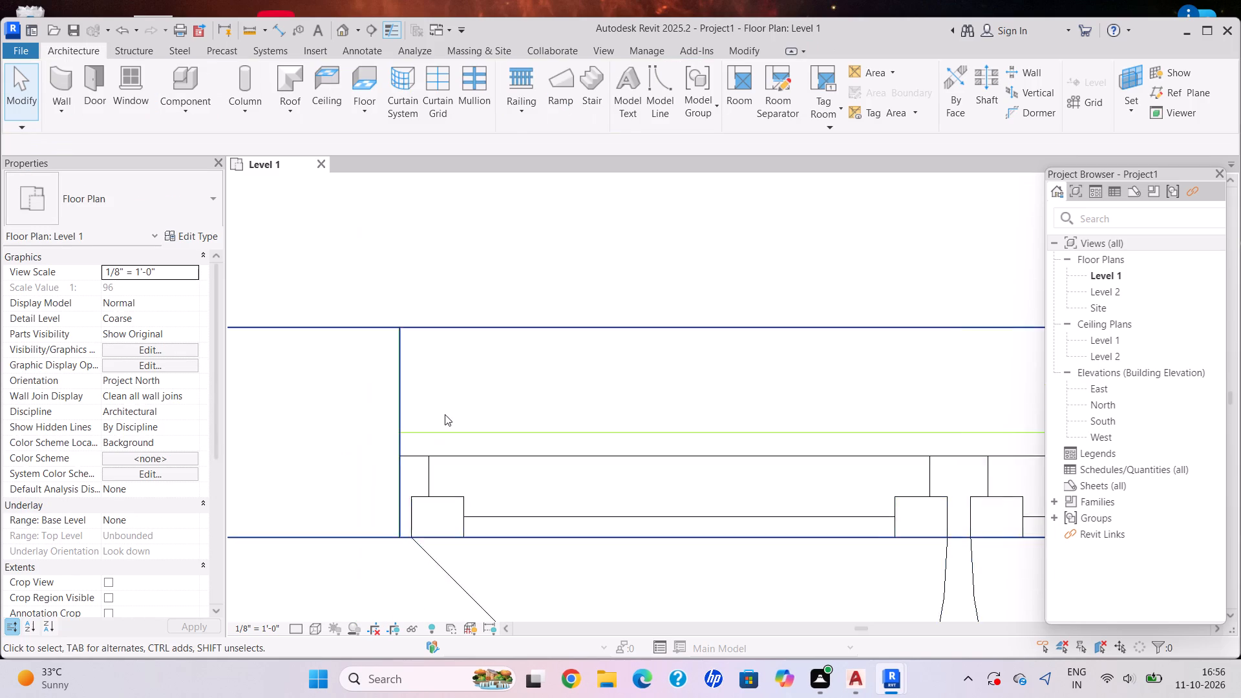
pyautogui.scroll(-5, 445, 414)
pyautogui.scroll(1, 445, 413)
pyautogui.scroll(-10, 442, 407)
pyautogui.moveTo(345, 390); pyautogui.dragTo(414, 497, button='middle')
pyautogui.moveTo(381, 213); pyautogui.dragTo(365, 508, button='middle')
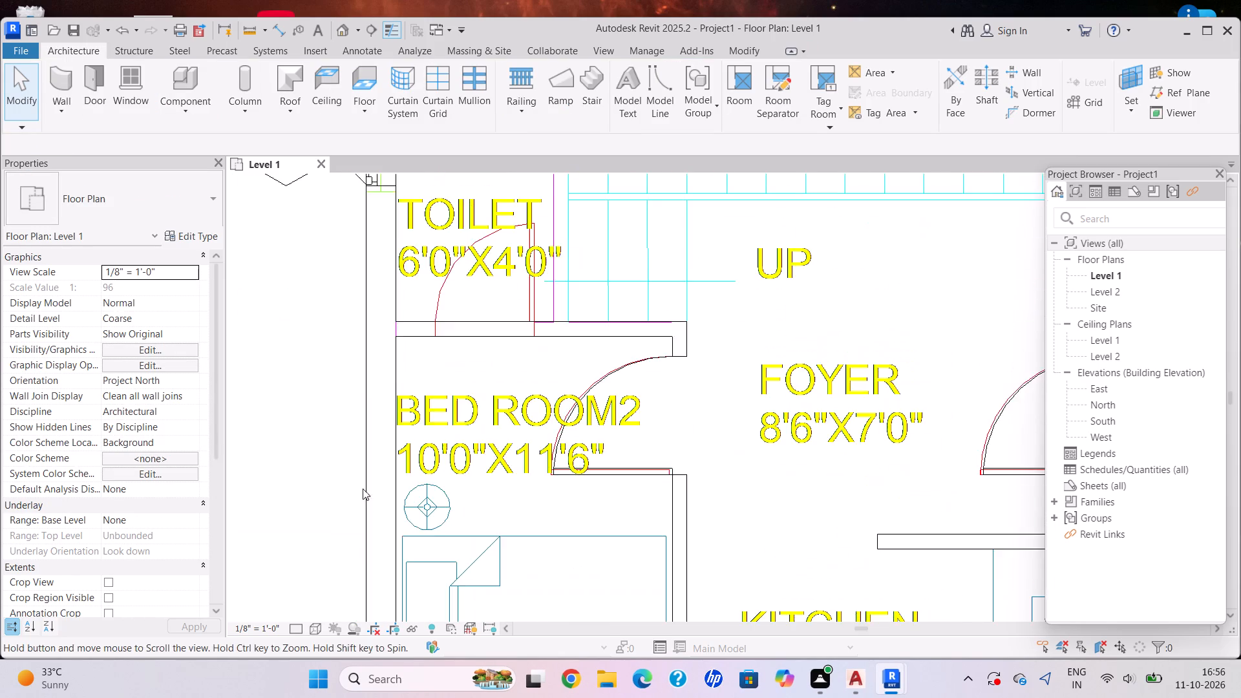
pyautogui.scroll(2, 399, 278)
pyautogui.moveTo(426, 394); pyautogui.dragTo(426, 621, button='middle')
pyautogui.scroll(4, 328, 344)
pyautogui.press('Escape')
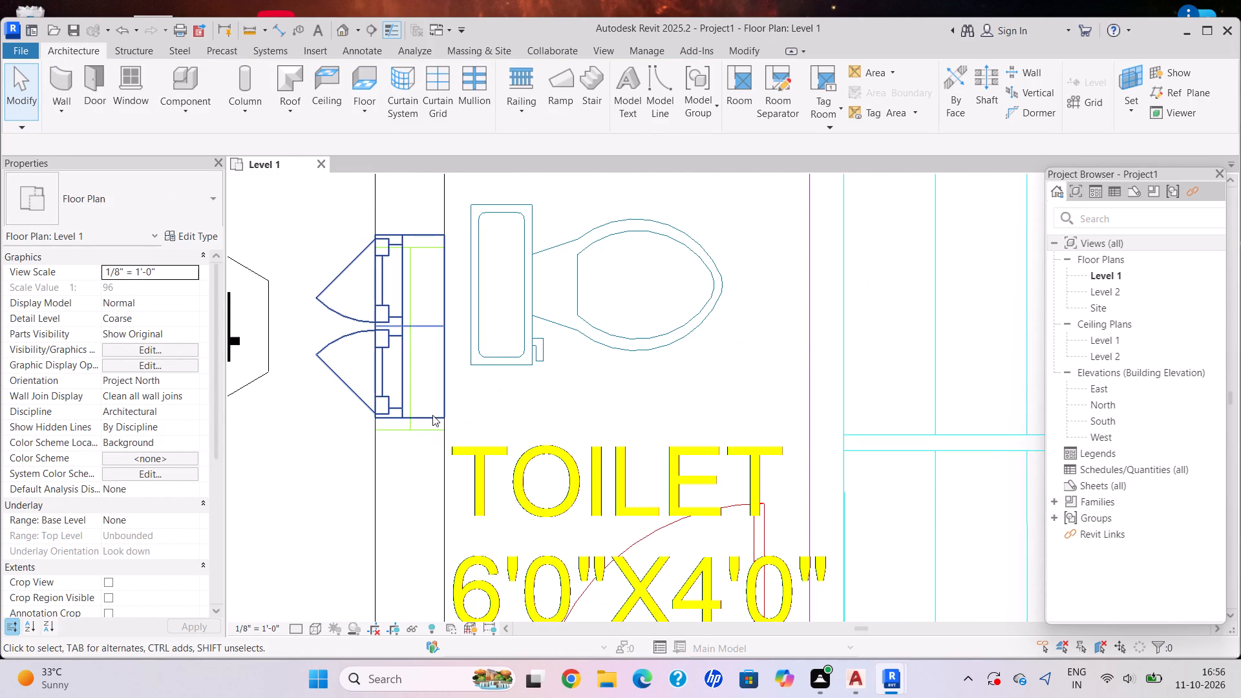
pyautogui.click(432, 415)
pyautogui.press('Down')
pyautogui.press('Down')
pyautogui.press('Down')
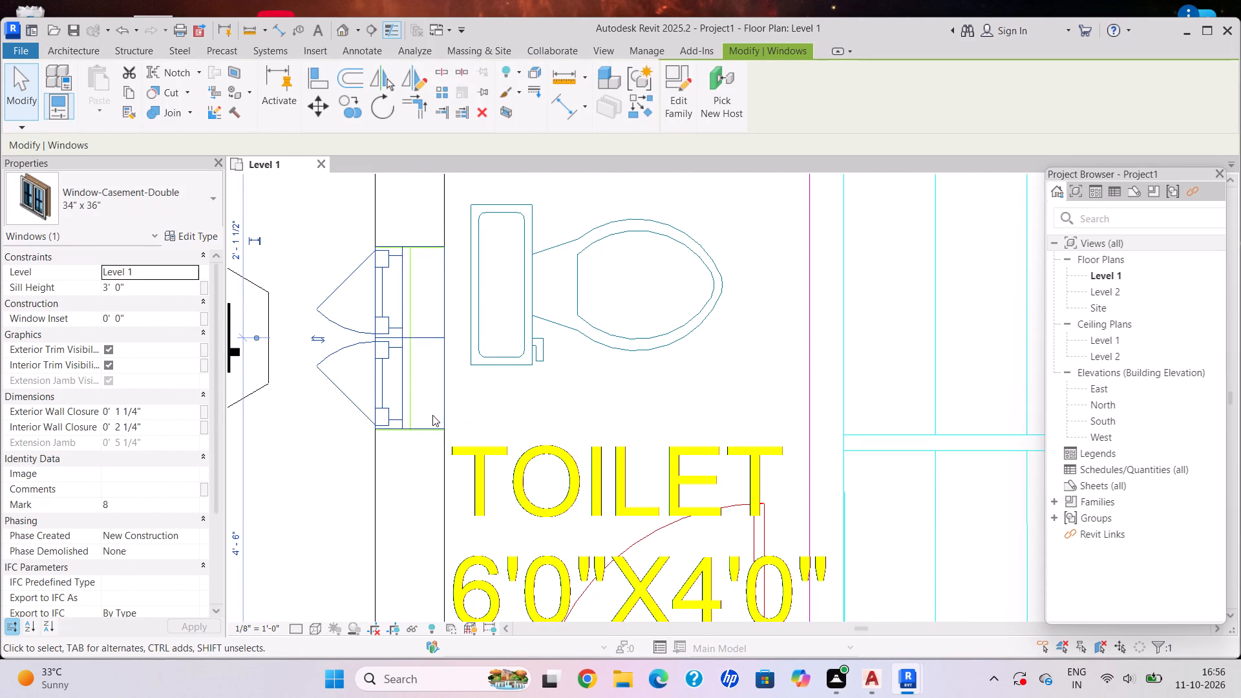
pyautogui.press('Down')
pyautogui.press('Up')
pyautogui.press('Escape')
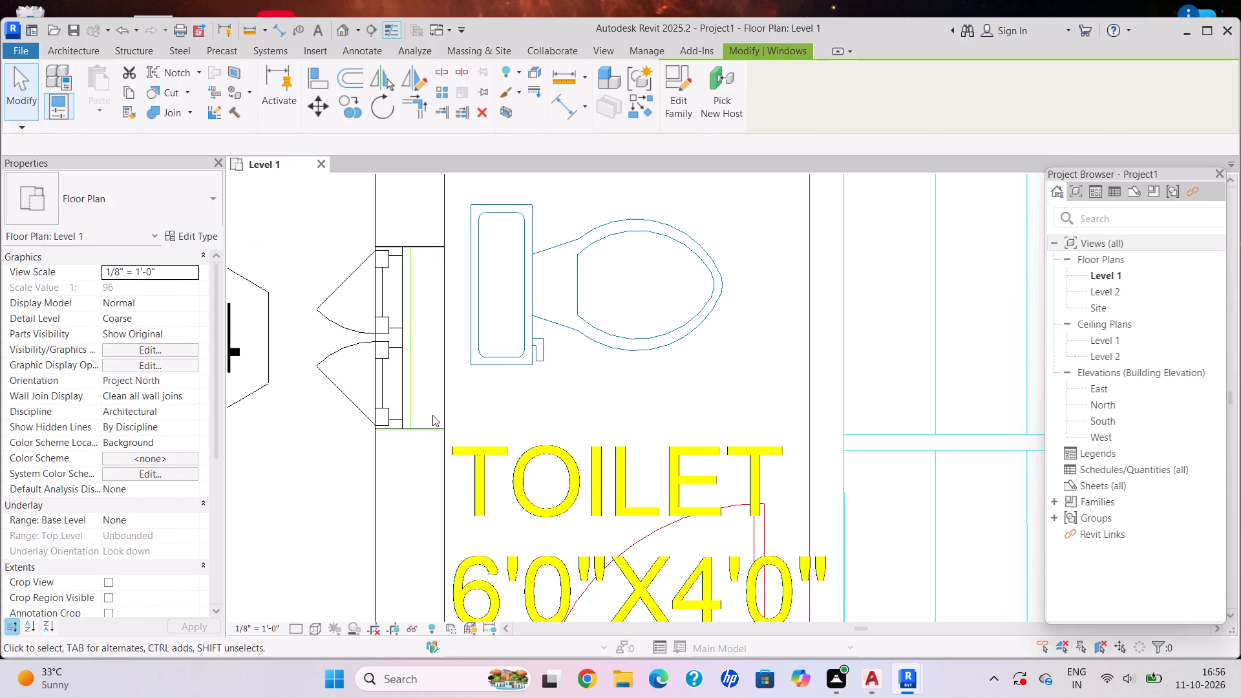
# Nudge the 34" x 36" window of the 7'0" x 4'0" toilet away from the 6'0" x 4'0" toilet to match the plan's opening.
pyautogui.scroll(-10, 487, 459)
pyautogui.moveTo(566, 263); pyautogui.dragTo(479, 458, button='middle')
pyautogui.scroll(10, 454, 456)
pyautogui.click(470, 465)
pyautogui.press('Up')
pyautogui.press('Up')
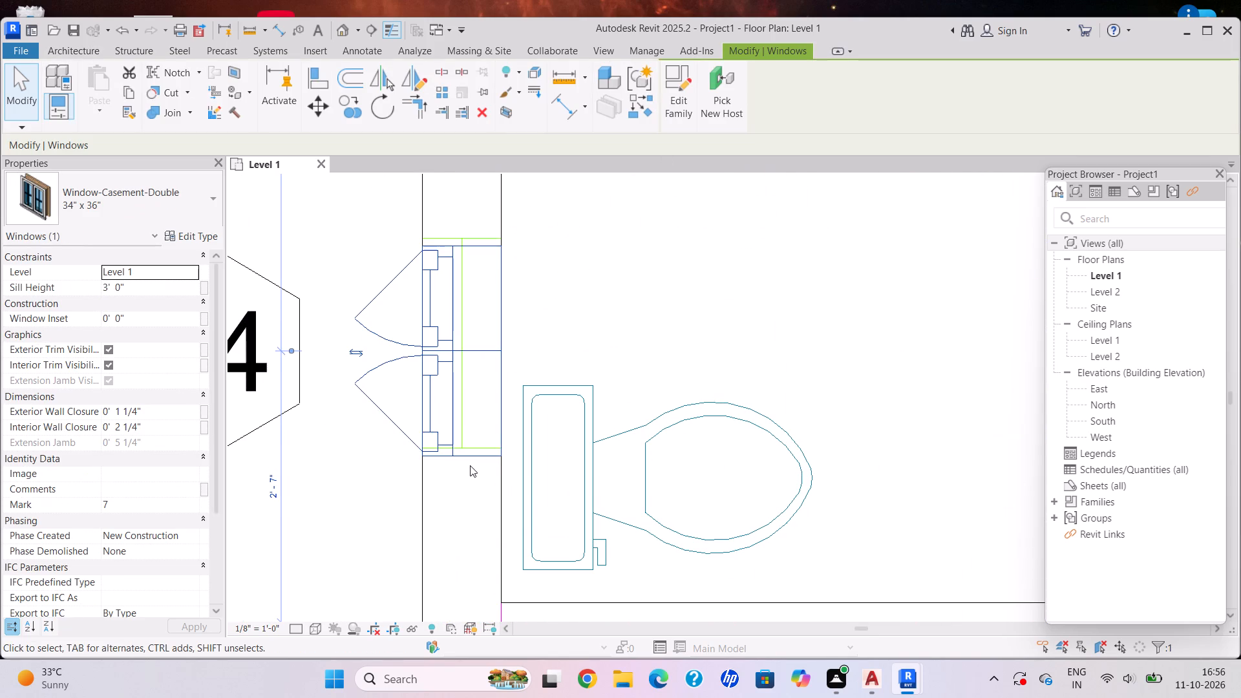
pyautogui.press('Up')
pyautogui.press('Up')
pyautogui.press('Escape')
# Nudge Bed Room 1's 57" x 72" window toward the 7'0" x 4'0" toilet until its jamb meets the plan's opening line.
pyautogui.scroll(-5, 562, 375)
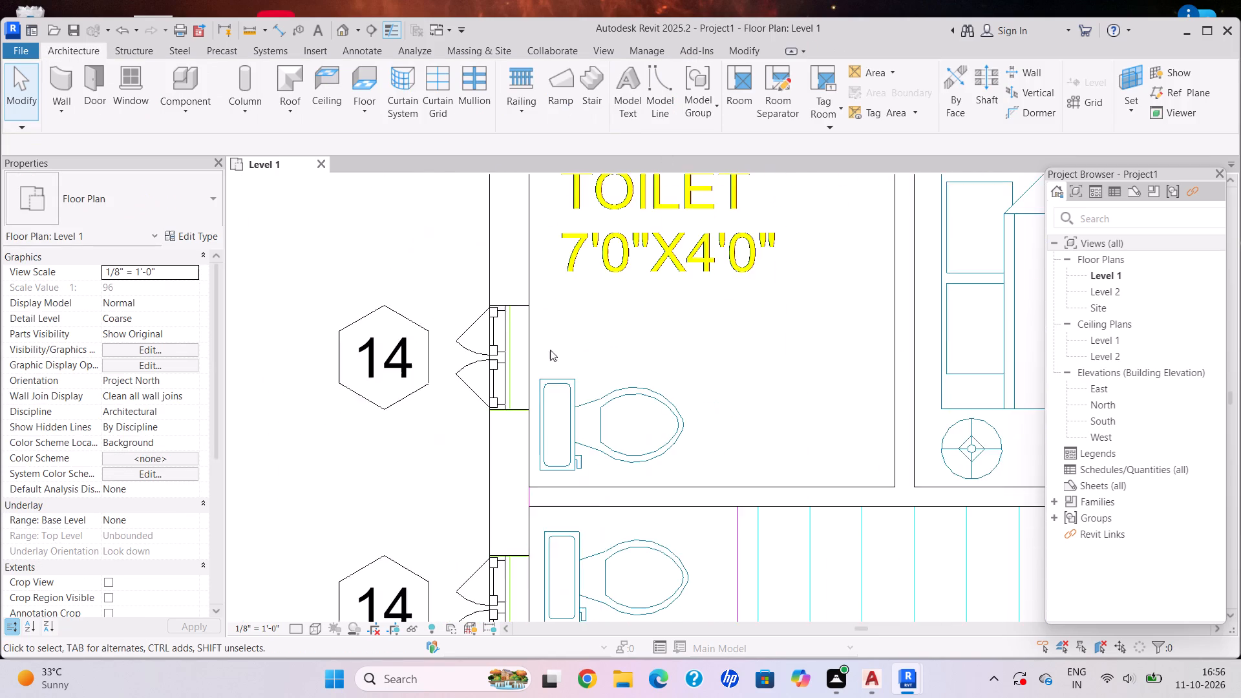
pyautogui.scroll(-5, 550, 350)
pyautogui.moveTo(531, 308); pyautogui.dragTo(385, 525, button='middle')
pyautogui.scroll(-1, 443, 286)
pyautogui.moveTo(419, 333); pyautogui.dragTo(398, 377, button='middle')
pyautogui.scroll(1, 623, 438)
pyautogui.moveTo(623, 438); pyautogui.dragTo(611, 438, button='middle')
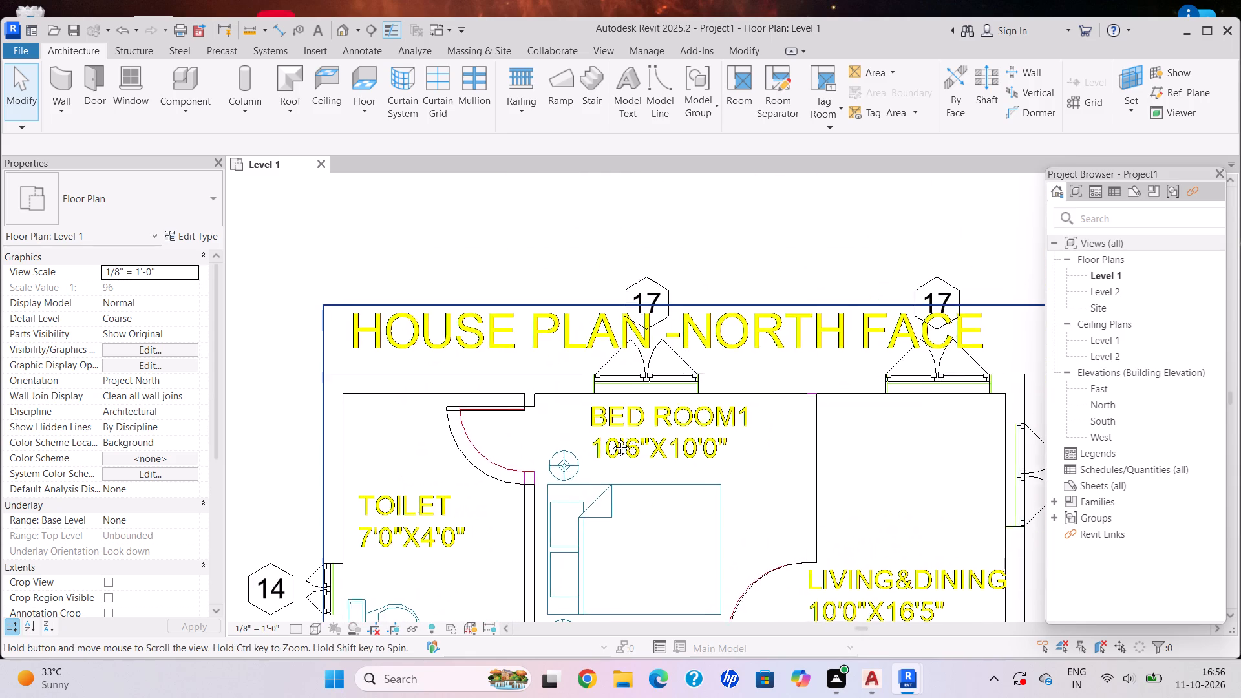
pyautogui.moveTo(611, 438); pyautogui.dragTo(472, 450, button='middle')
pyautogui.scroll(5, 473, 347)
pyautogui.scroll(5, 536, 456)
pyautogui.scroll(6, 335, 498)
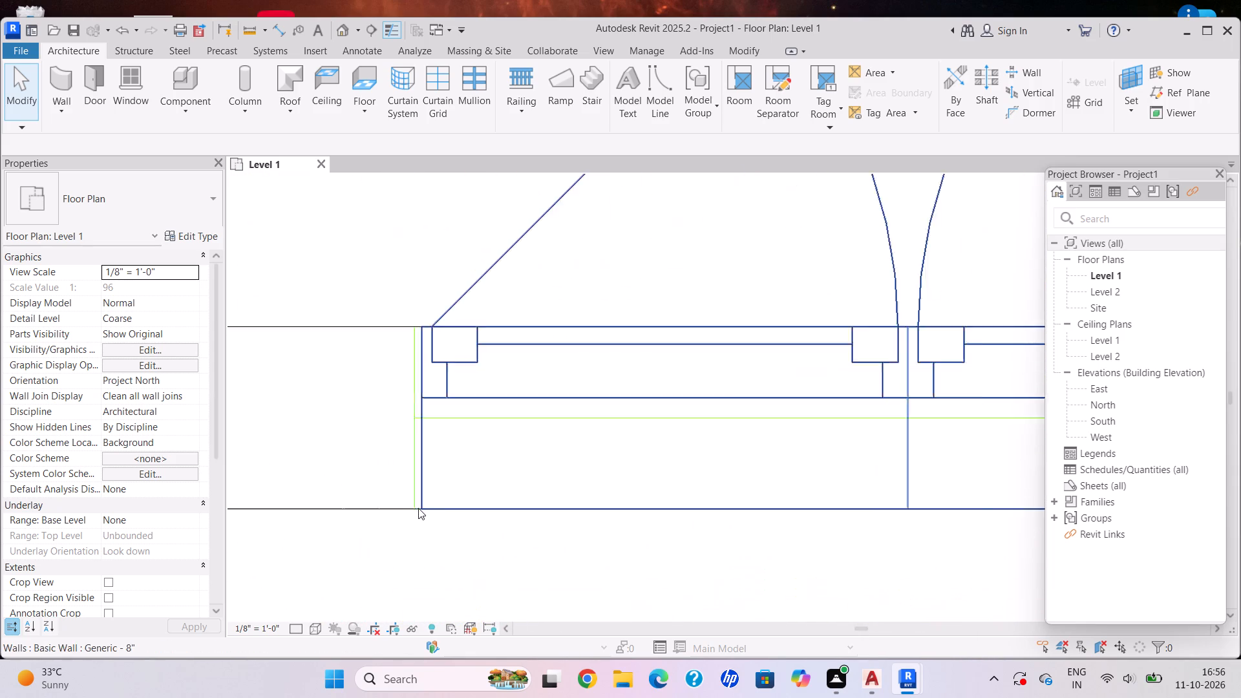
pyautogui.scroll(5, 418, 508)
pyautogui.click(425, 480)
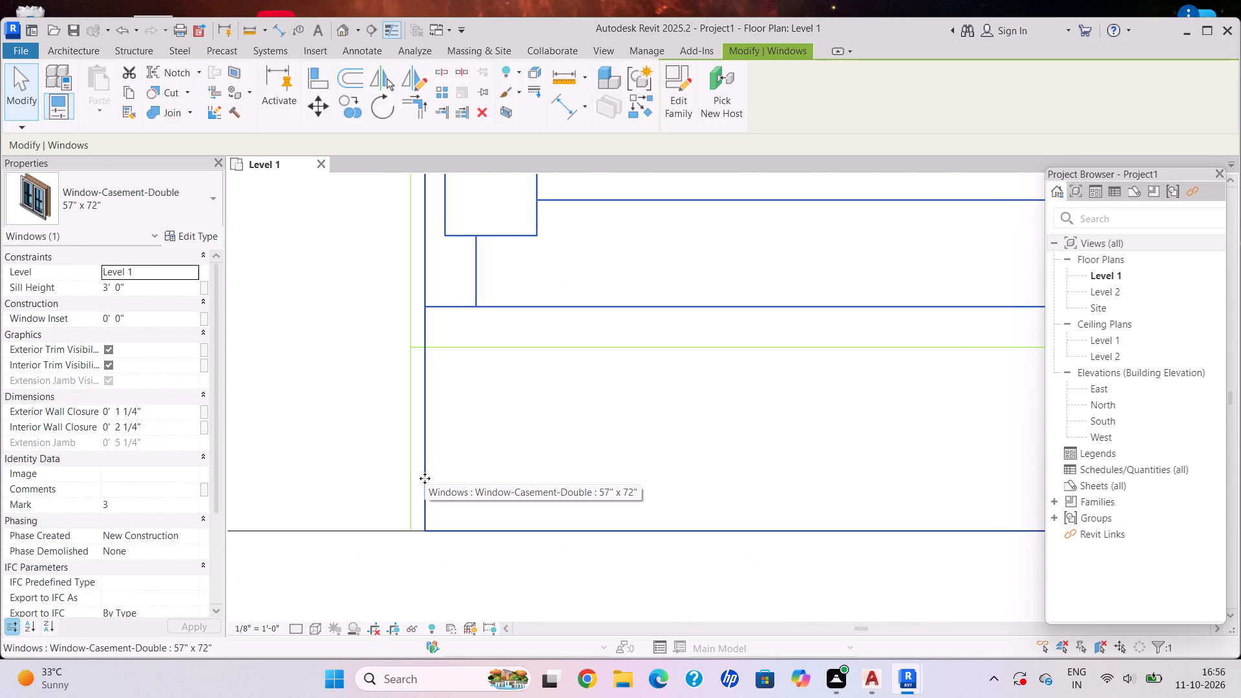
pyautogui.press('Left')
pyautogui.press('Left')
pyautogui.press('Left')
pyautogui.press('Left')
pyautogui.press('Left')
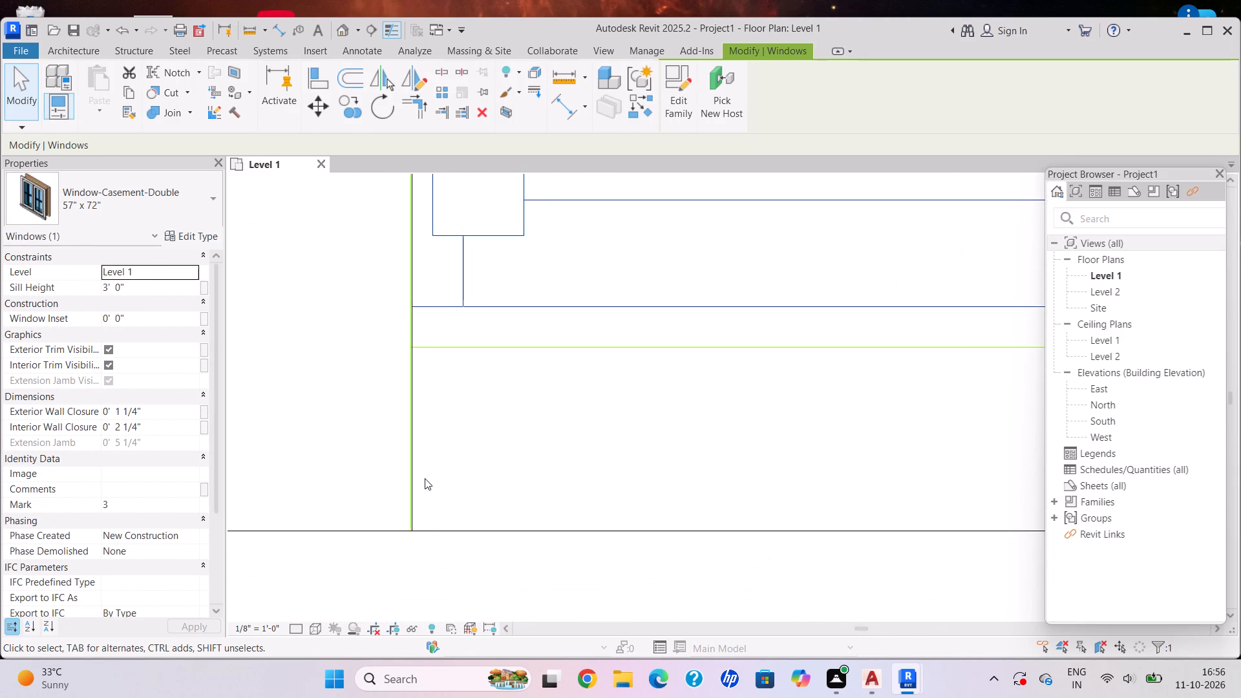
pyautogui.press('Escape')
# Nudge the living and dining room's 57" x 72" window beside the plan title away from Bed Room 1 to match the plan's opening.
pyautogui.scroll(-15, 429, 479)
pyautogui.moveTo(749, 507); pyautogui.dragTo(451, 350, button='middle')
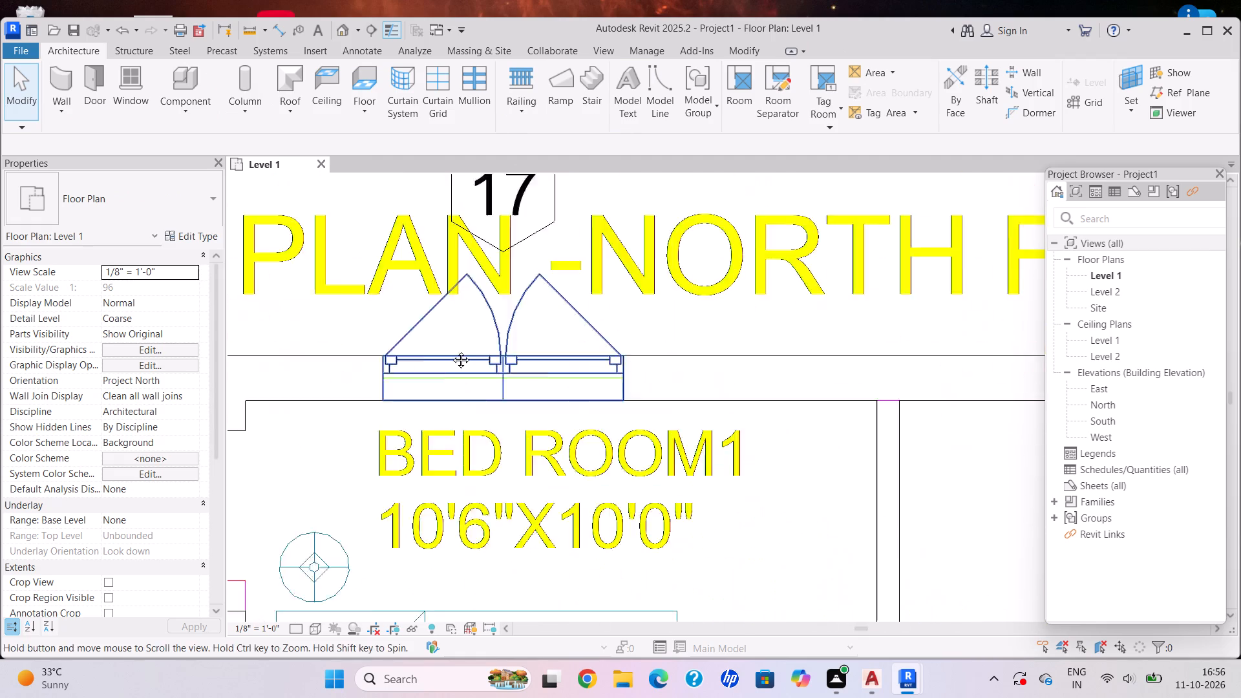
pyautogui.moveTo(451, 350); pyautogui.dragTo(443, 349, button='middle')
pyautogui.scroll(-1, 1074, 429)
pyautogui.moveTo(1074, 429); pyautogui.dragTo(682, 436, button='middle')
pyautogui.scroll(1, 681, 436)
pyautogui.moveTo(858, 385); pyautogui.dragTo(460, 496, button='middle')
pyautogui.moveTo(931, 347); pyautogui.dragTo(483, 471, button='middle')
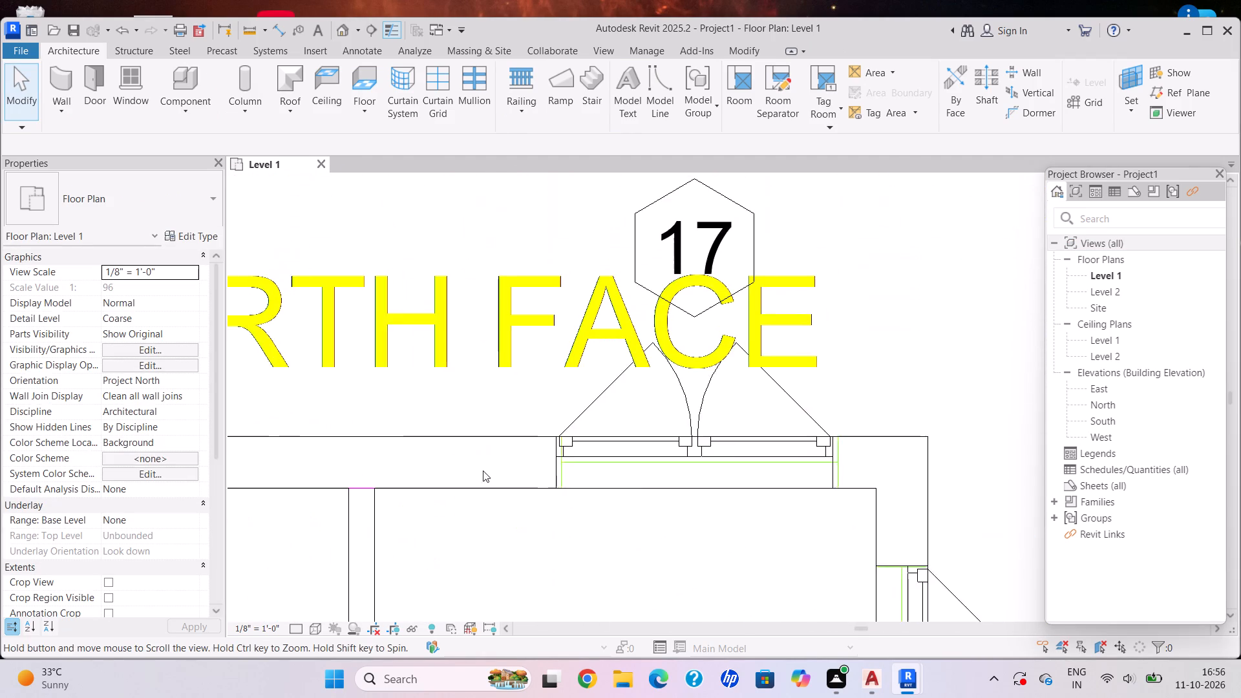
pyautogui.scroll(5, 645, 463)
pyautogui.scroll(3, 467, 485)
pyautogui.click(467, 485)
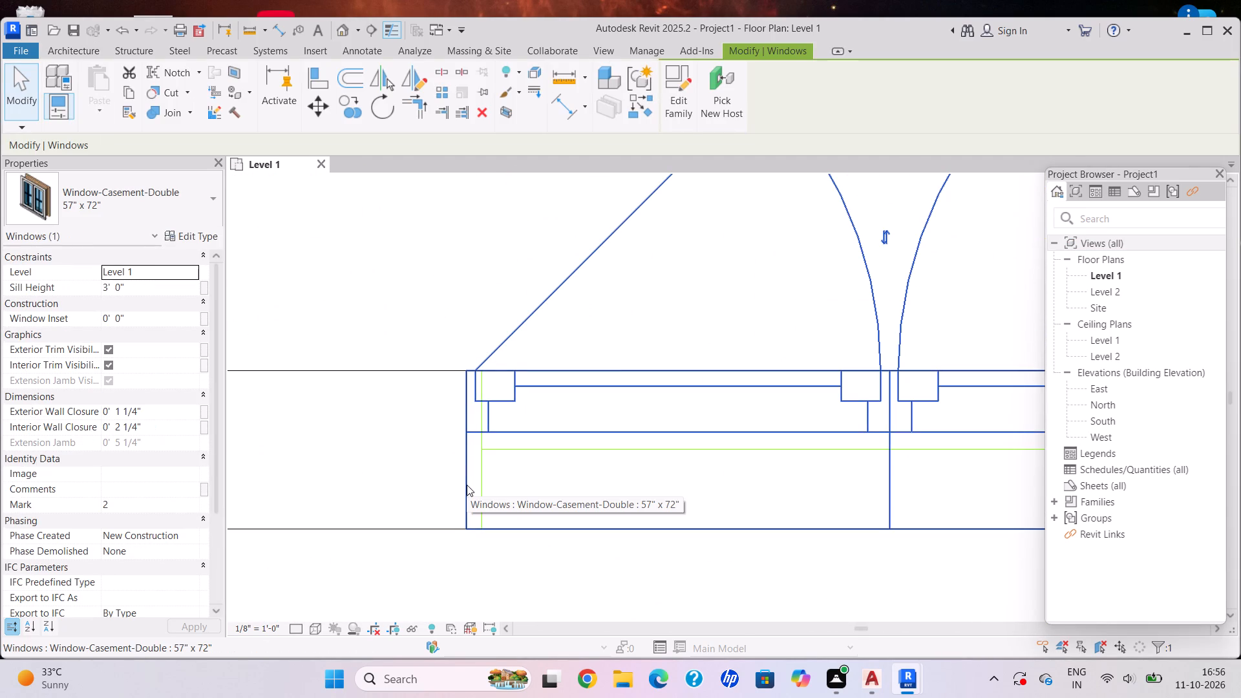
pyautogui.press('Right')
pyautogui.press('Right')
pyautogui.press('Right')
pyautogui.press('Right')
pyautogui.press('Escape')
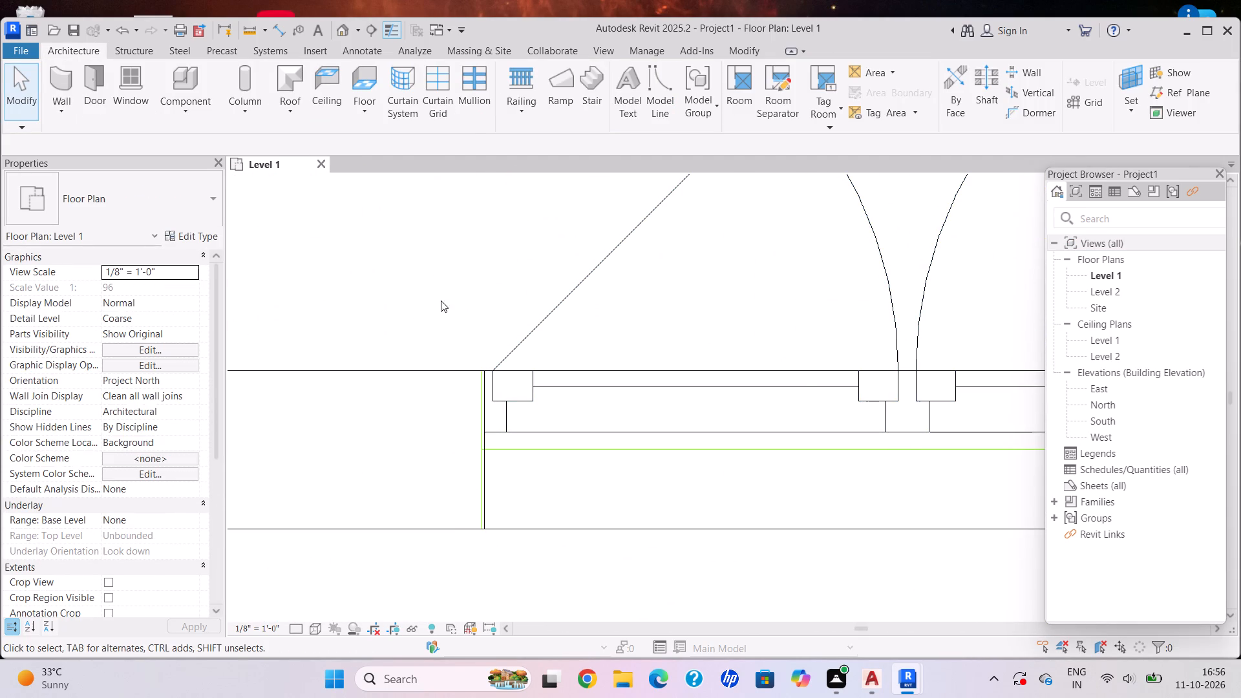
# Nudge the living and dining room's side-wall 57" x 72" window nearest the house corner slightly toward the sitout to match the plan's opening.
pyautogui.scroll(-6, 467, 313)
pyautogui.scroll(-6, 717, 481)
pyautogui.moveTo(719, 472); pyautogui.dragTo(313, 166, button='middle')
pyautogui.scroll(4, 309, 312)
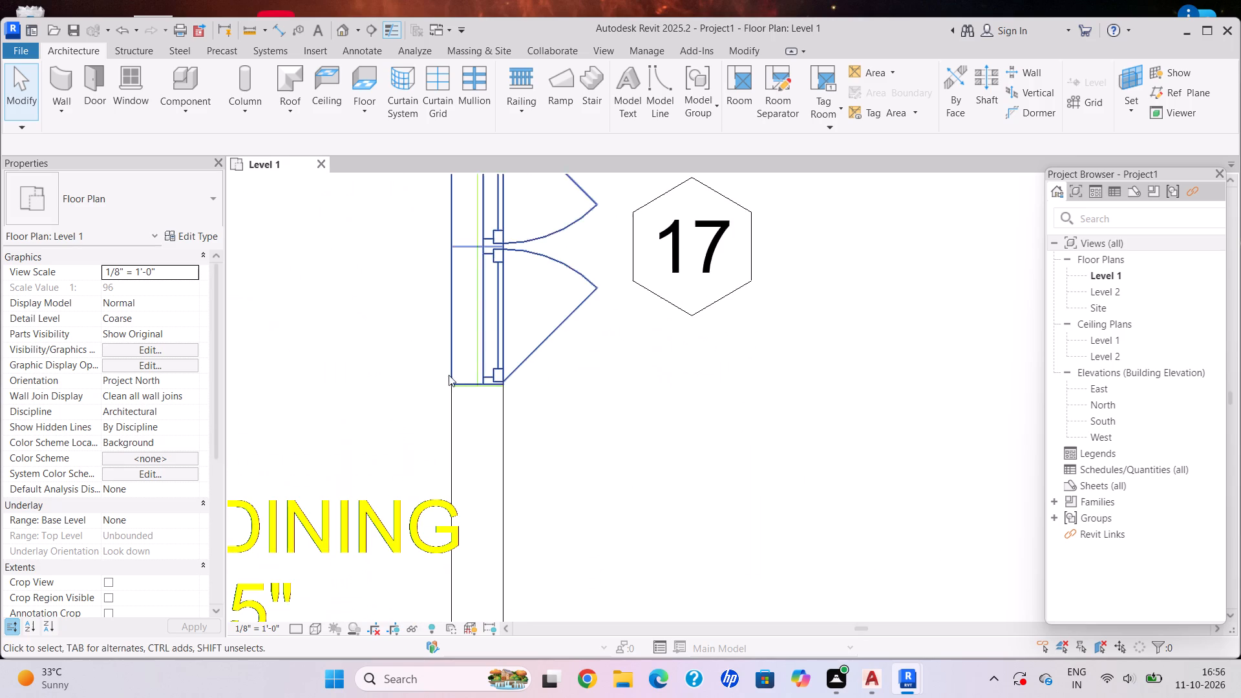
pyautogui.scroll(12, 452, 392)
pyautogui.click(493, 387)
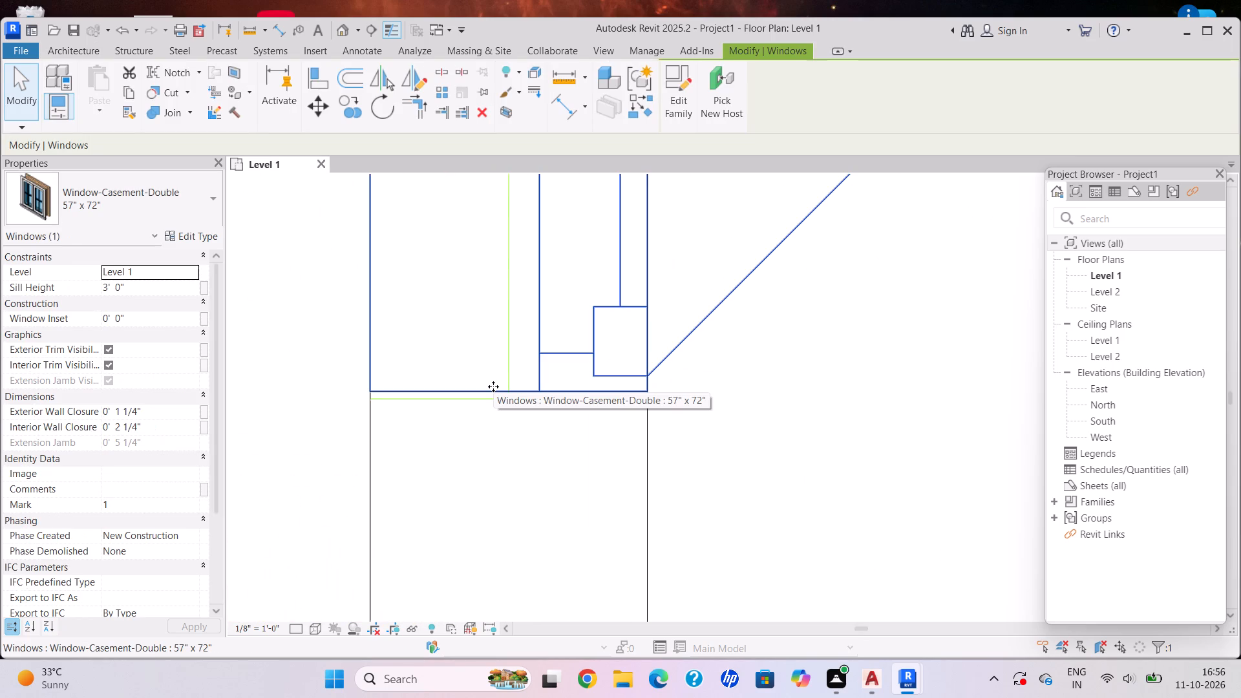
pyautogui.press('Down')
pyautogui.press('Down')
pyautogui.press('Escape')
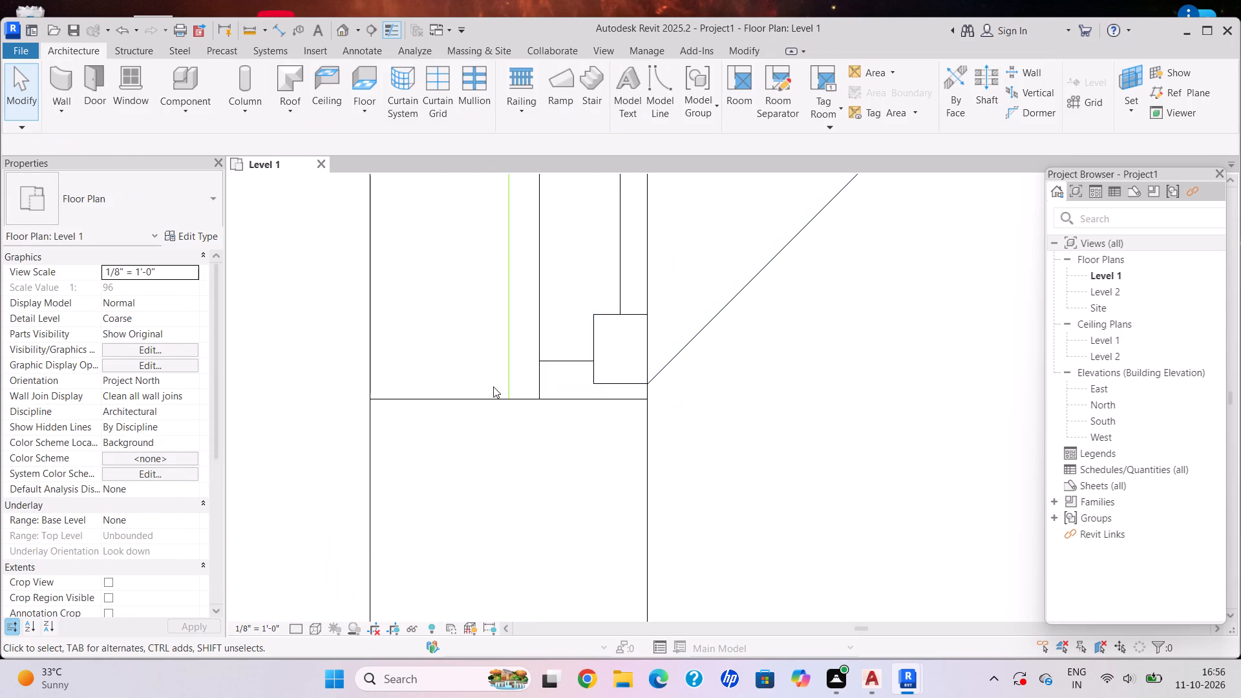
# Nudge the living and dining room's 57" x 72" window nearest the sitout away from the sitout to match the plan's opening.
pyautogui.scroll(-20, 805, 520)
pyautogui.scroll(-1, 805, 520)
pyautogui.moveTo(774, 518); pyautogui.dragTo(765, 269, button='middle')
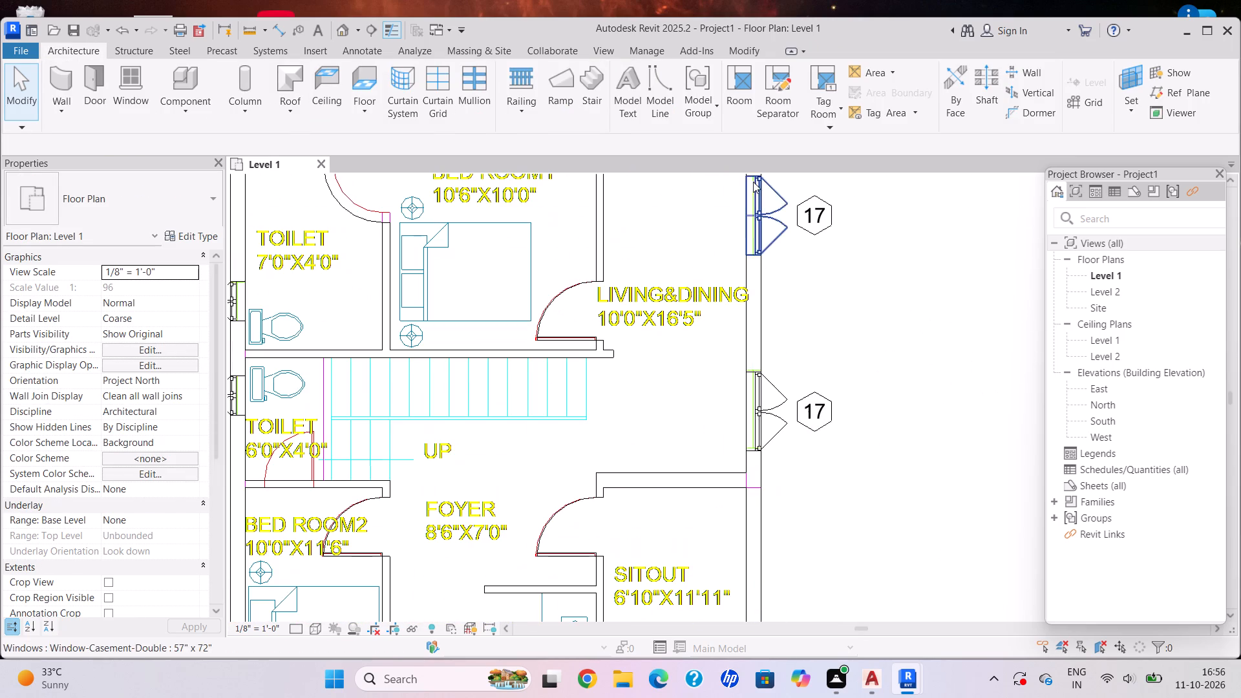
pyautogui.moveTo(680, 472); pyautogui.dragTo(661, 184, button='middle')
pyautogui.scroll(4, 717, 154)
pyautogui.moveTo(731, 228); pyautogui.dragTo(674, 527, button='middle')
pyautogui.scroll(2, 714, 436)
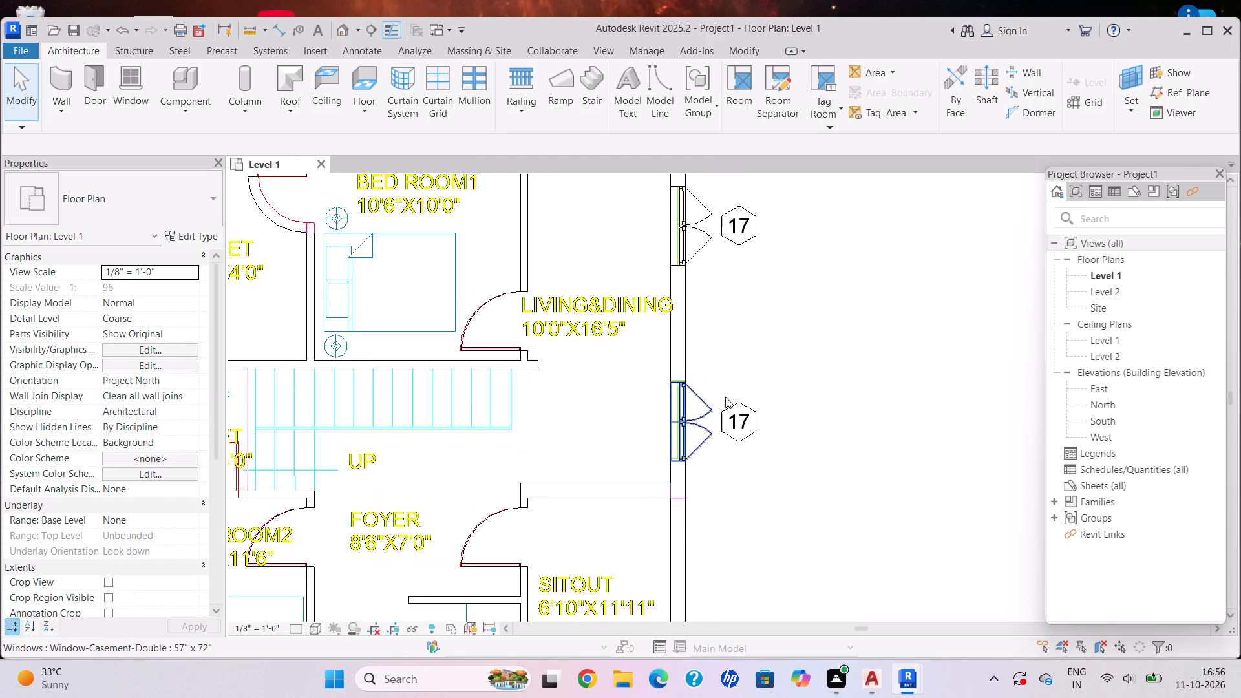
pyautogui.scroll(3, 725, 397)
pyautogui.scroll(5, 662, 330)
pyautogui.click(594, 397)
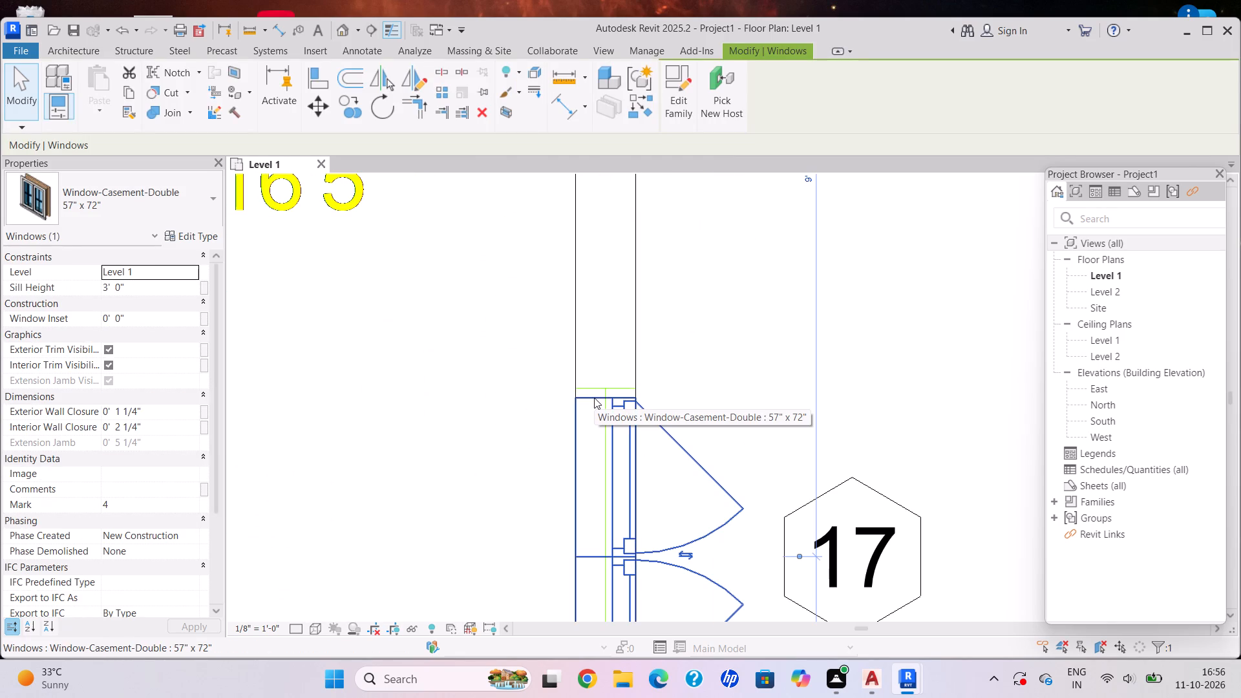
pyautogui.press('Up')
pyautogui.press('Up')
pyautogui.press('Up')
pyautogui.press('Escape')
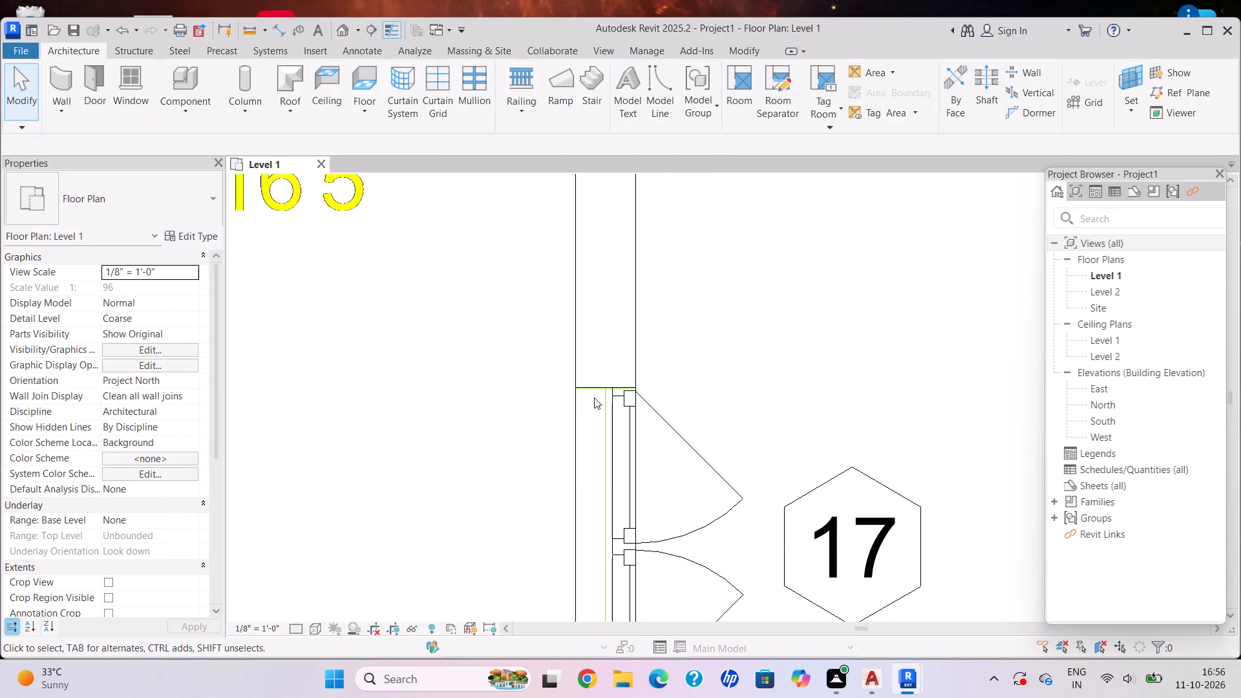
# Examine the windows along the kitchen, Bed Room 1 and living room walls against the plan's openings.
pyautogui.scroll(-9, 659, 360)
pyautogui.scroll(1, 659, 504)
pyautogui.moveTo(657, 503); pyautogui.dragTo(702, 276, button='middle')
pyautogui.scroll(-1, 642, 525)
pyautogui.moveTo(641, 531); pyautogui.dragTo(733, 390, button='middle')
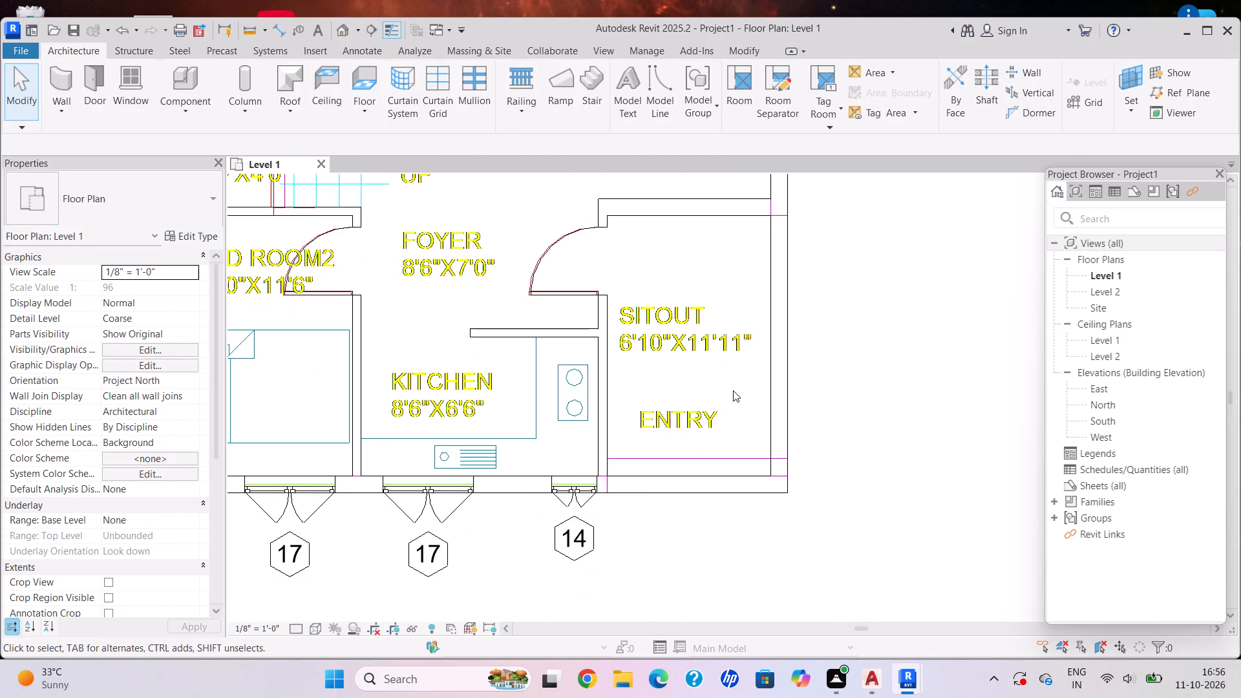
pyautogui.scroll(11, 527, 511)
pyautogui.scroll(-3, 586, 502)
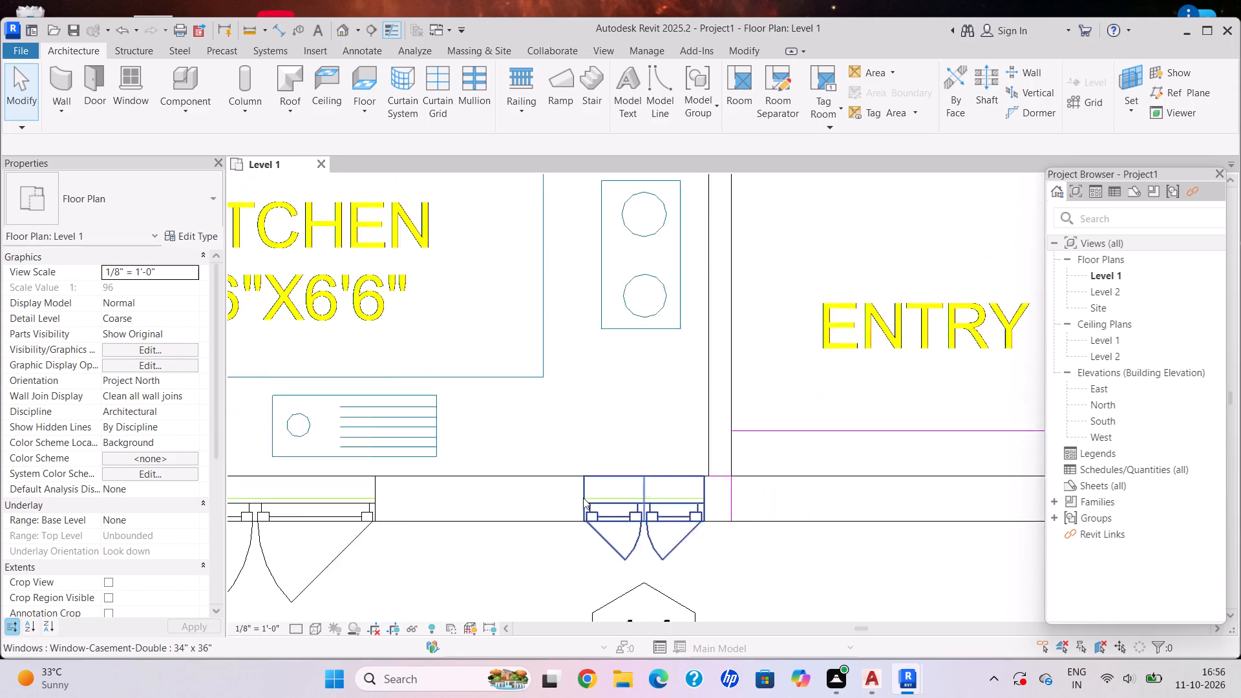
pyautogui.scroll(-5, 583, 498)
pyautogui.scroll(1, 542, 470)
pyautogui.scroll(-13, 541, 470)
pyautogui.moveTo(402, 336); pyautogui.dragTo(449, 644, button='middle')
pyautogui.scroll(4, 488, 385)
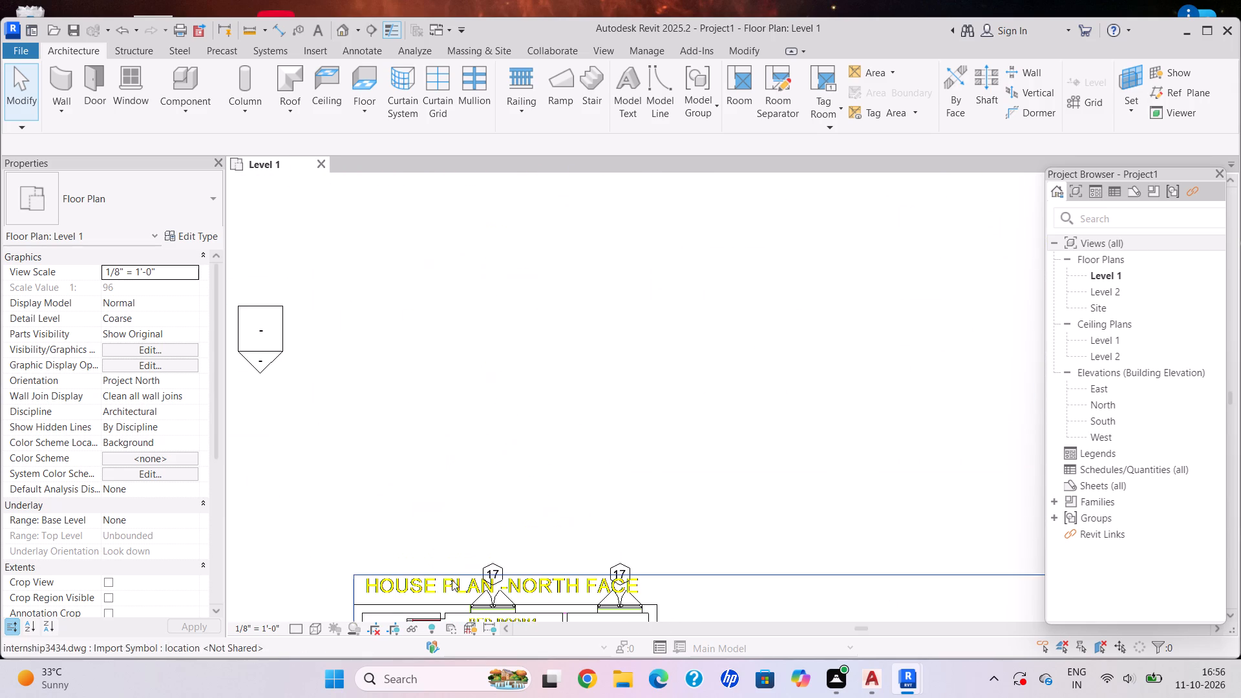
pyautogui.moveTo(452, 580); pyautogui.dragTo(525, 418, button='middle')
pyautogui.scroll(8, 487, 492)
pyautogui.scroll(-1, 595, 395)
pyautogui.scroll(1, 596, 394)
pyautogui.scroll(3, 705, 421)
pyautogui.scroll(-5, 543, 412)
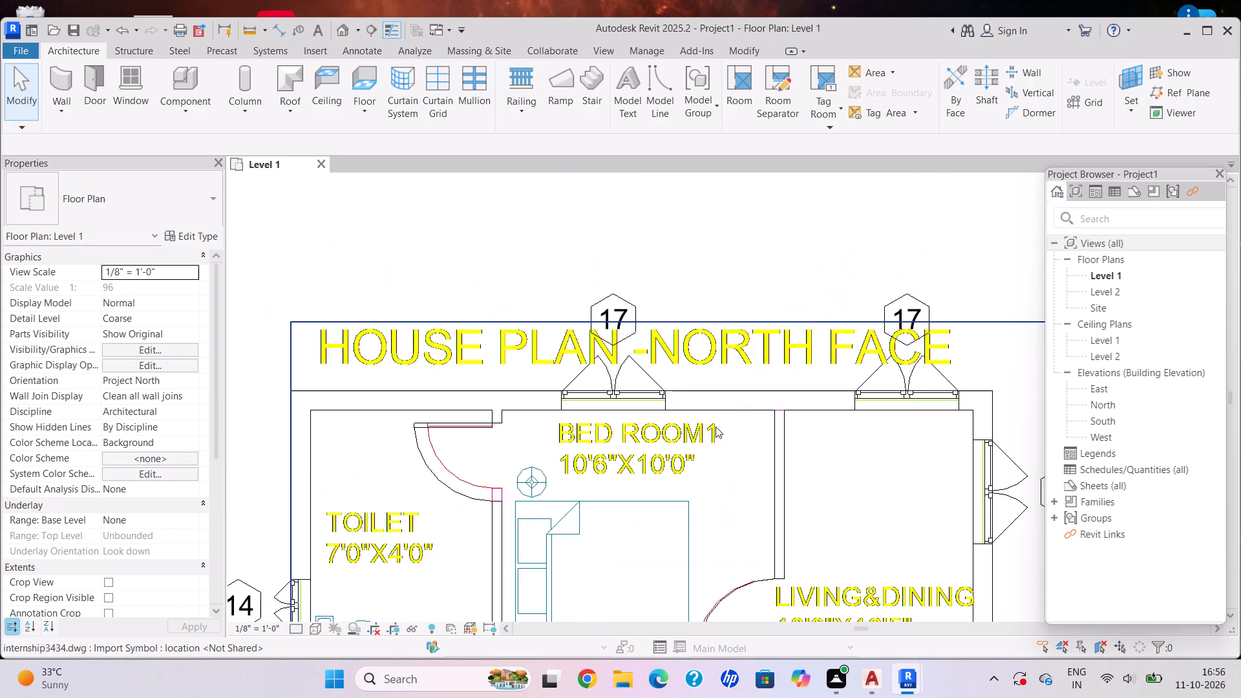
pyautogui.scroll(1, 757, 452)
pyautogui.scroll(-3, 759, 454)
# Fine-adjust the 34" x 36" window of the 7'0" x 4'0" toilet toward the 6'0" x 4'0" toilet to meet the plan's opening line.
pyautogui.moveTo(772, 321); pyautogui.dragTo(686, 211, button='middle')
pyautogui.moveTo(711, 497); pyautogui.dragTo(692, 418, button='middle')
pyautogui.moveTo(556, 454); pyautogui.dragTo(637, 381, button='middle')
pyautogui.scroll(10, 323, 290)
pyautogui.scroll(11, 483, 421)
pyautogui.scroll(-1, 503, 435)
pyautogui.scroll(6, 504, 434)
pyautogui.click(546, 430)
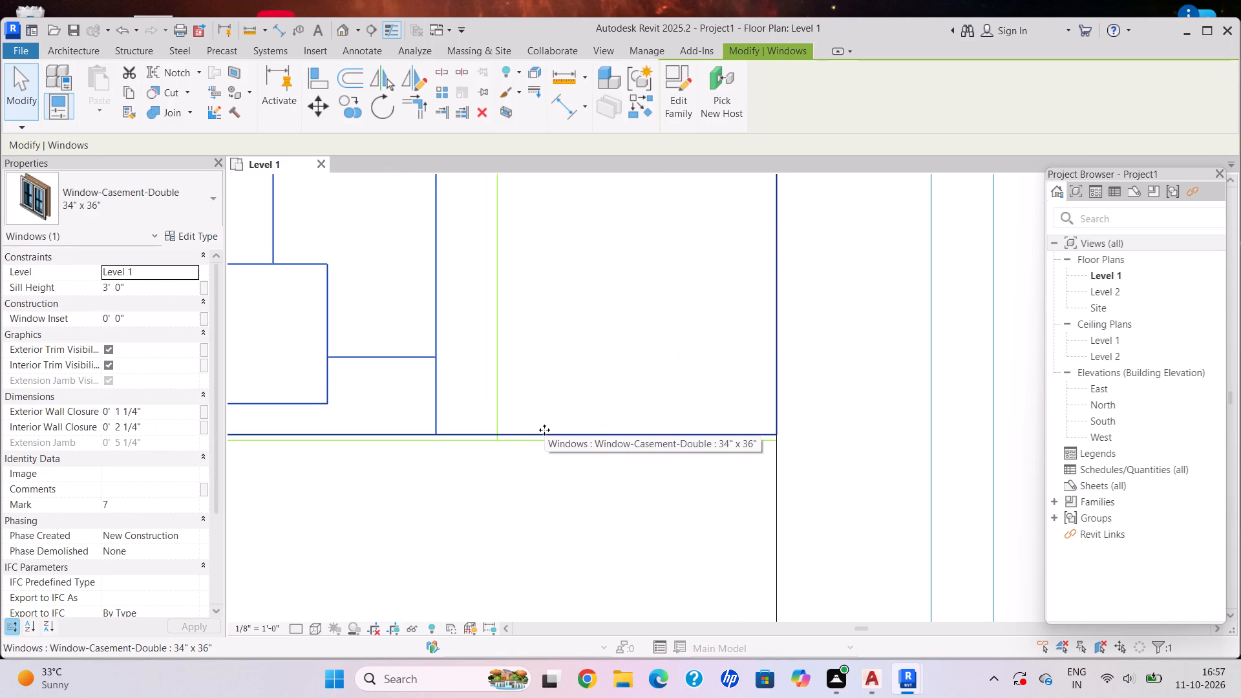
pyautogui.press('Down')
pyautogui.press('Down')
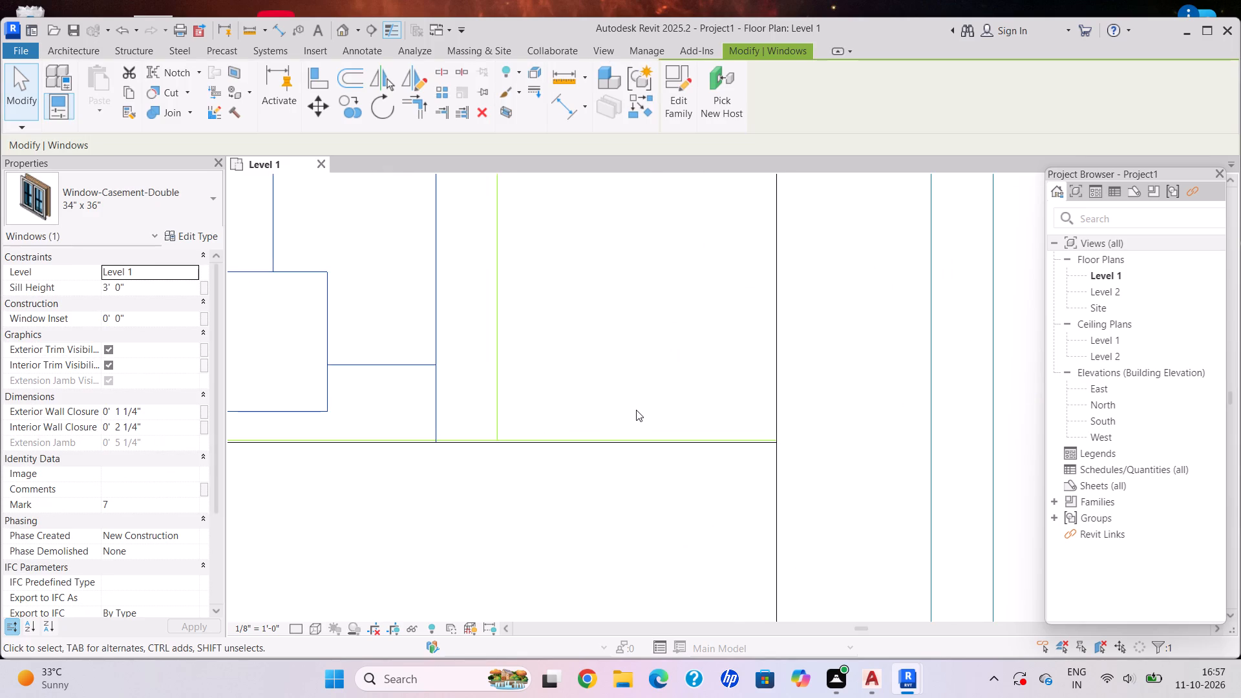
pyautogui.scroll(-20, 636, 410)
pyautogui.scroll(-8, 636, 410)
pyautogui.press('Escape')
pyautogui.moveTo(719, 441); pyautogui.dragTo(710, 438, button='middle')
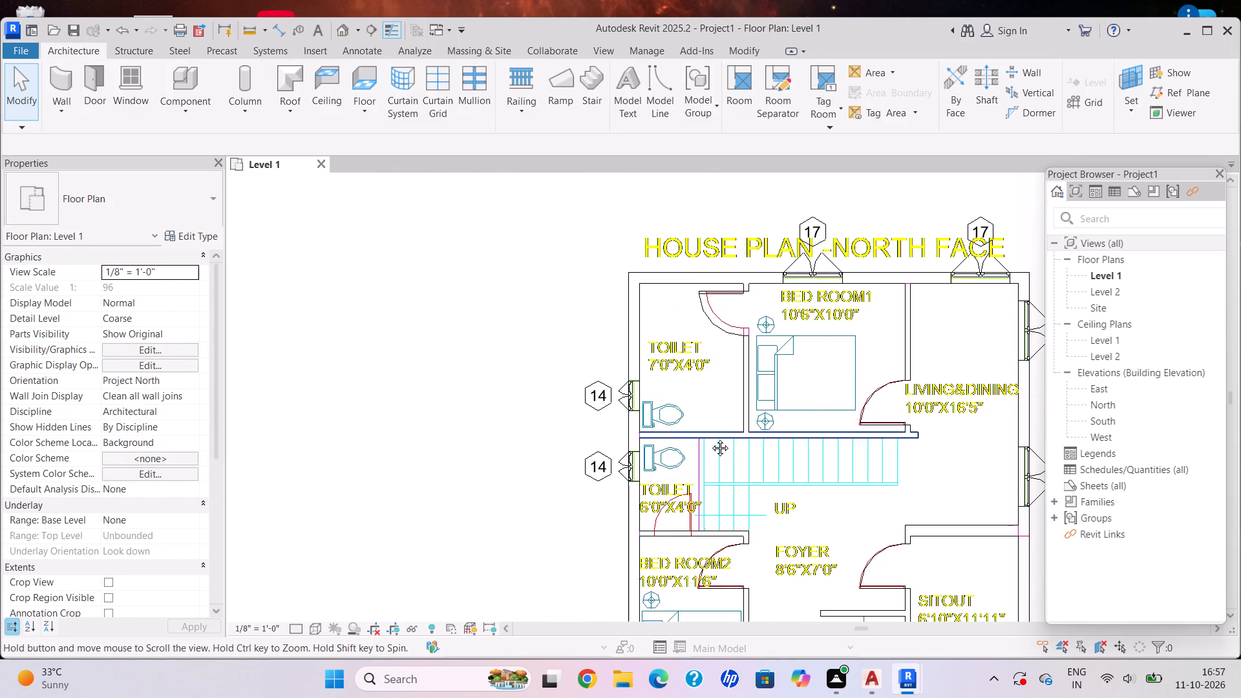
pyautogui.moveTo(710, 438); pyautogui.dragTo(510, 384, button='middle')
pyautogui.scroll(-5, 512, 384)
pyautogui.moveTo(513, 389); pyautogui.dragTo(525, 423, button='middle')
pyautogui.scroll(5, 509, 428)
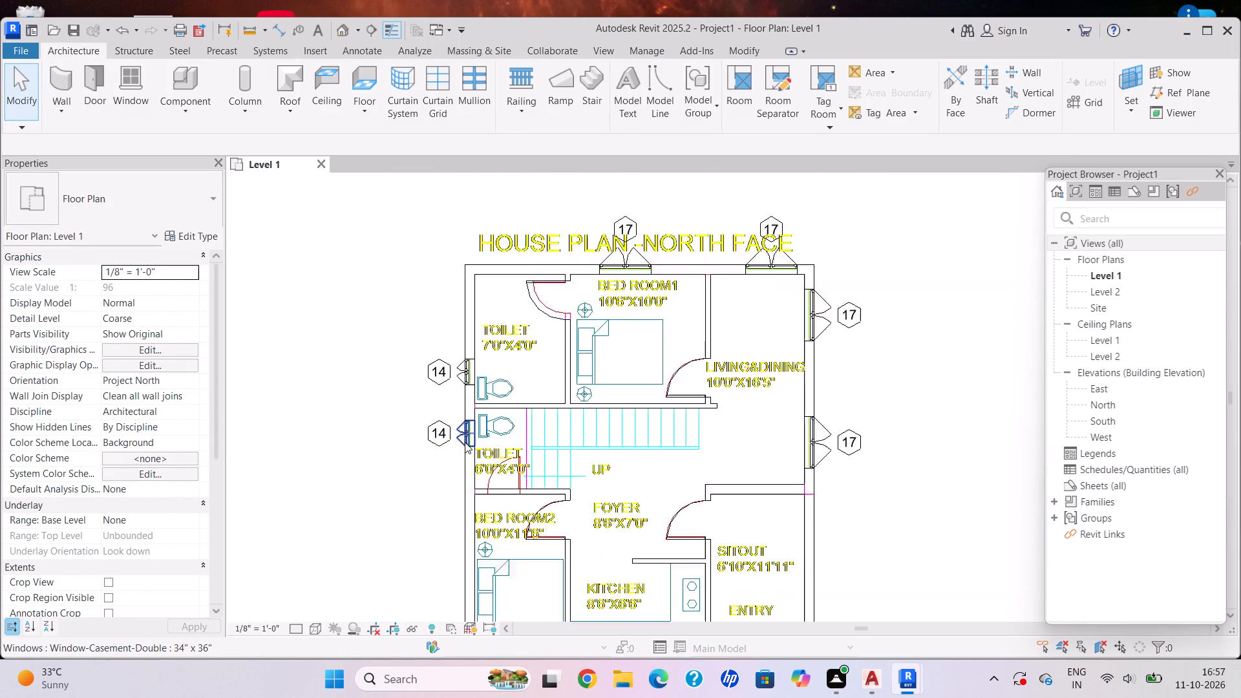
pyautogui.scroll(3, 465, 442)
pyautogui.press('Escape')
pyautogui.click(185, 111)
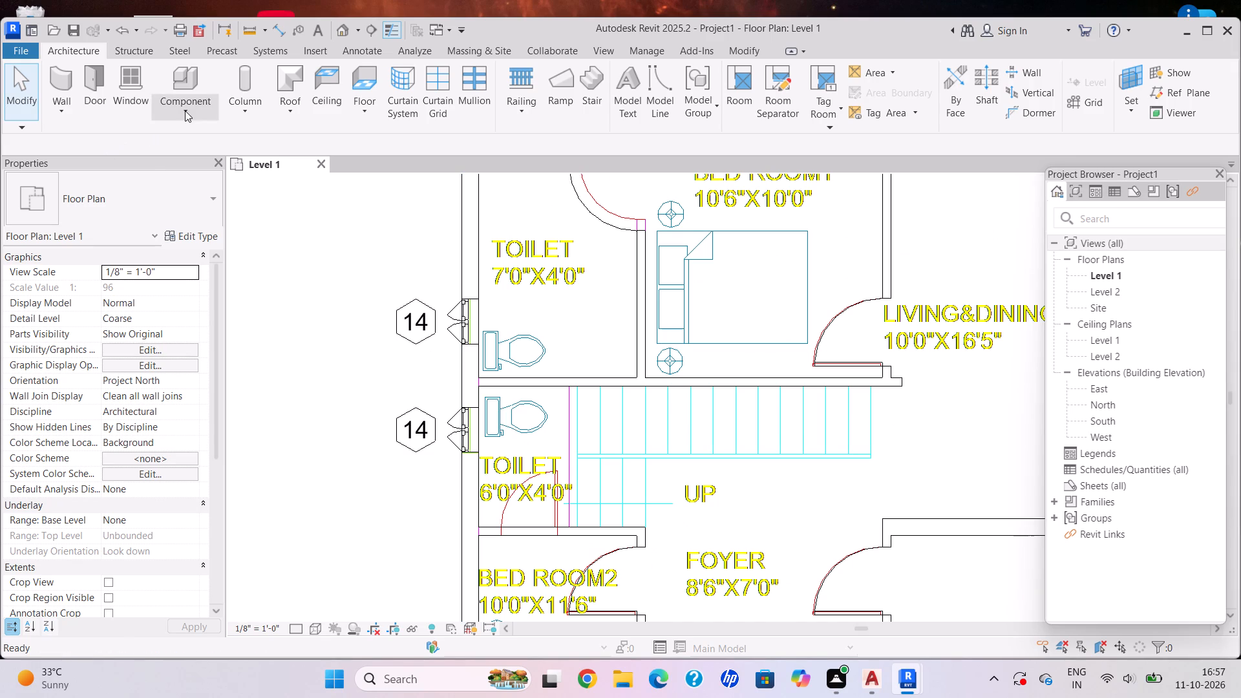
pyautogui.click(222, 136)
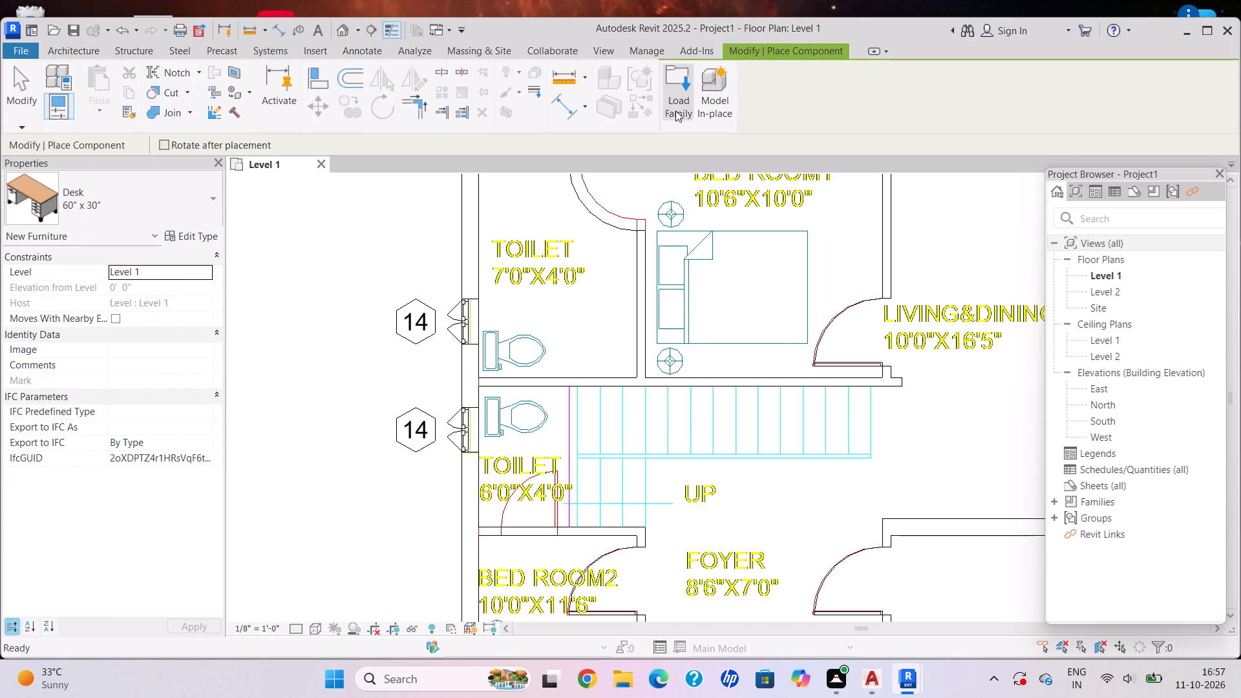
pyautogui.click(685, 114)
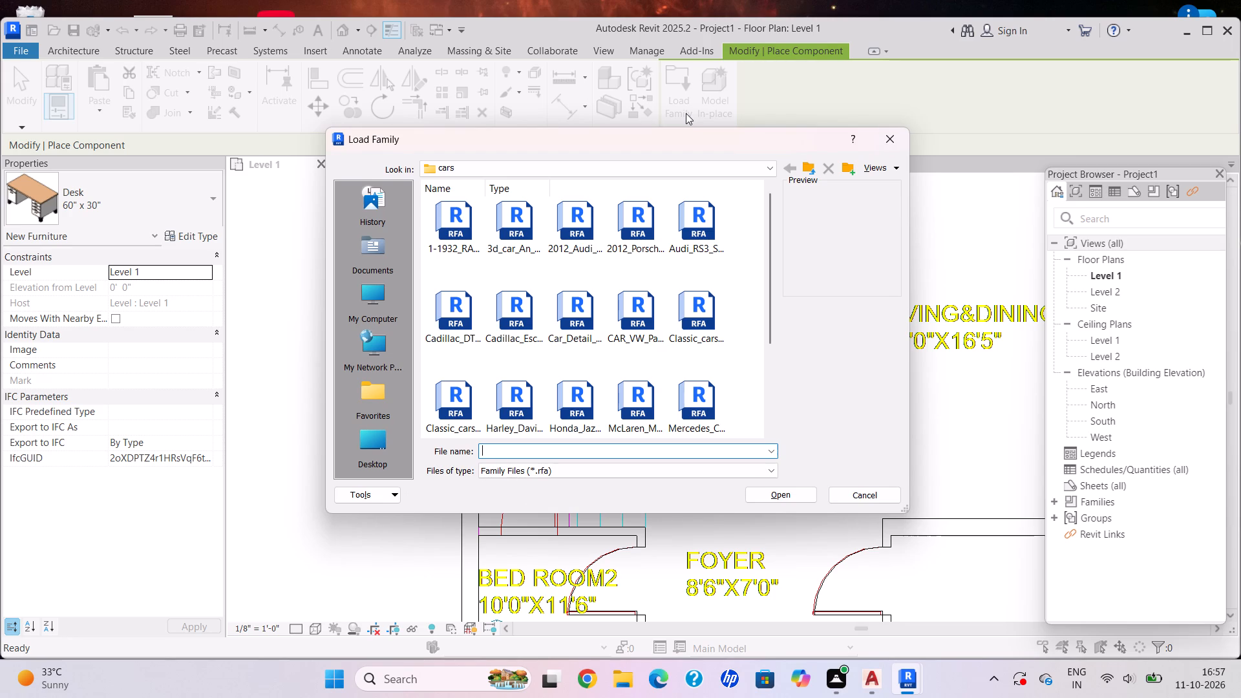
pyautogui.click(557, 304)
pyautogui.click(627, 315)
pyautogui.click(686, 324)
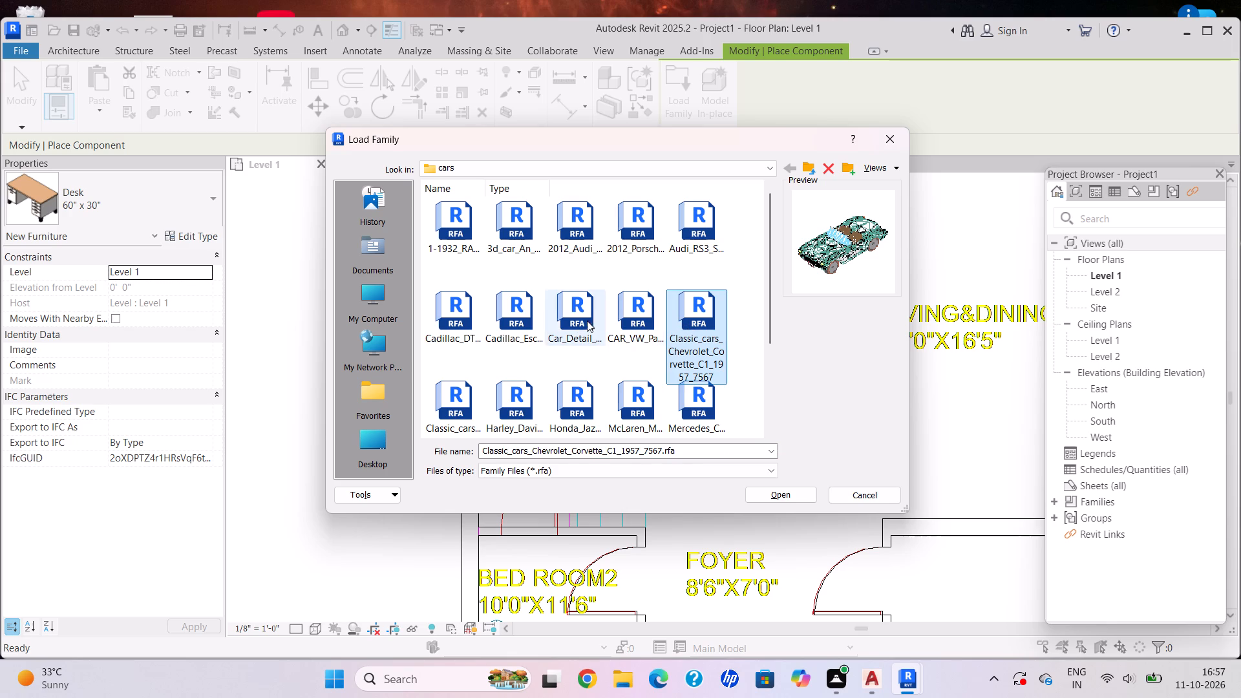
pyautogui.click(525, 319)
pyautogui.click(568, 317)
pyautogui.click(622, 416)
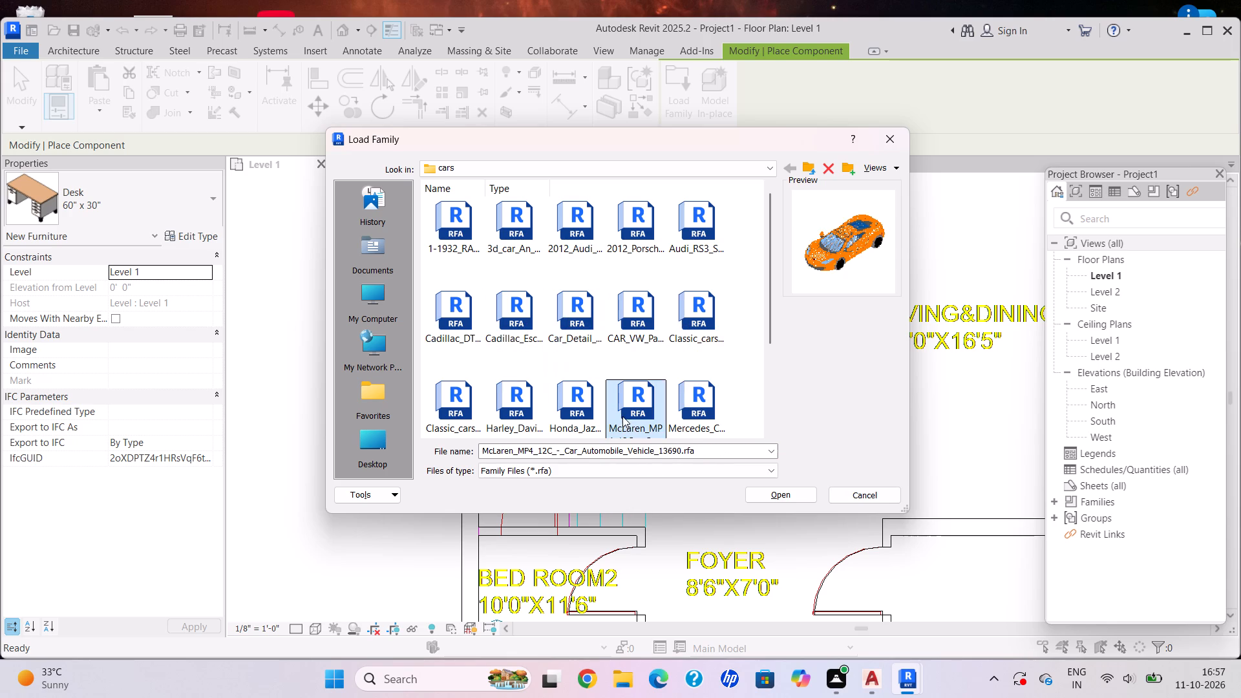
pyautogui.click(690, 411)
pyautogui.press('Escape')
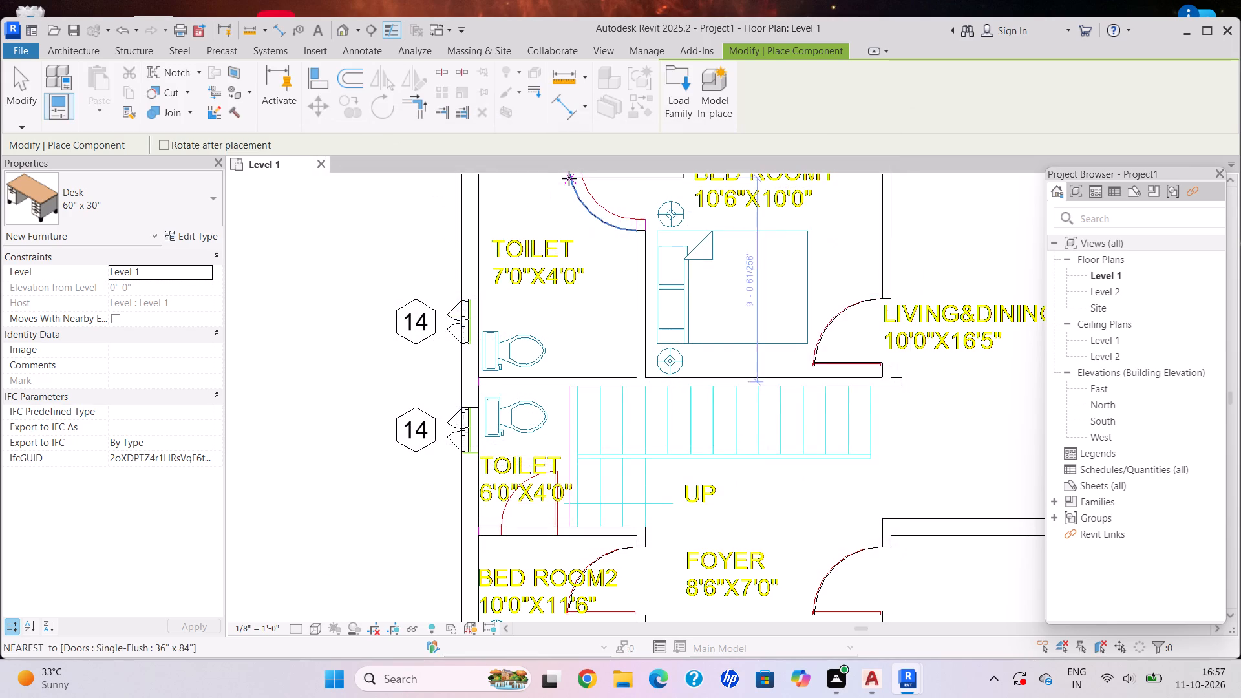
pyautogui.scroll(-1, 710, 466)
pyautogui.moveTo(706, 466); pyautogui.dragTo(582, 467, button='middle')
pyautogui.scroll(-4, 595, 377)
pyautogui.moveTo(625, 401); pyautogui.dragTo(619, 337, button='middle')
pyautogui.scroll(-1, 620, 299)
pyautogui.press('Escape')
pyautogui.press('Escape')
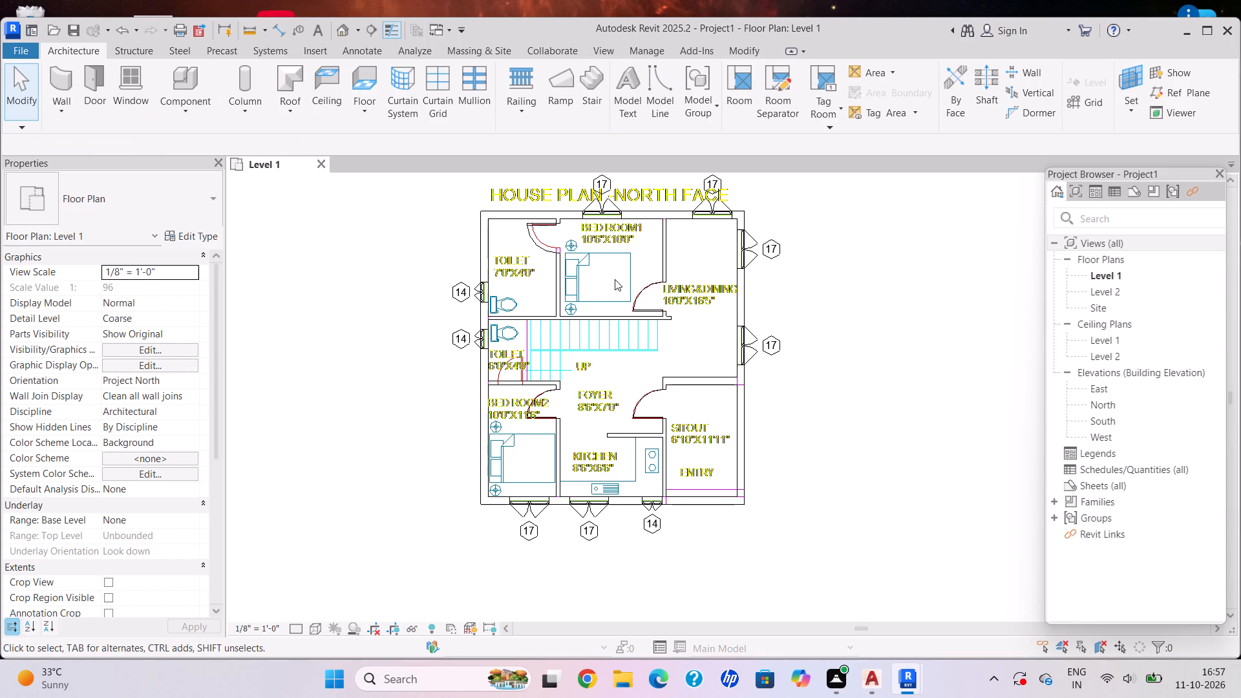
# Load the Bed_17739 family from the beds folder as a component to place.
pyautogui.moveTo(597, 272); pyautogui.dragTo(656, 395, button='middle')
pyautogui.scroll(2, 633, 370)
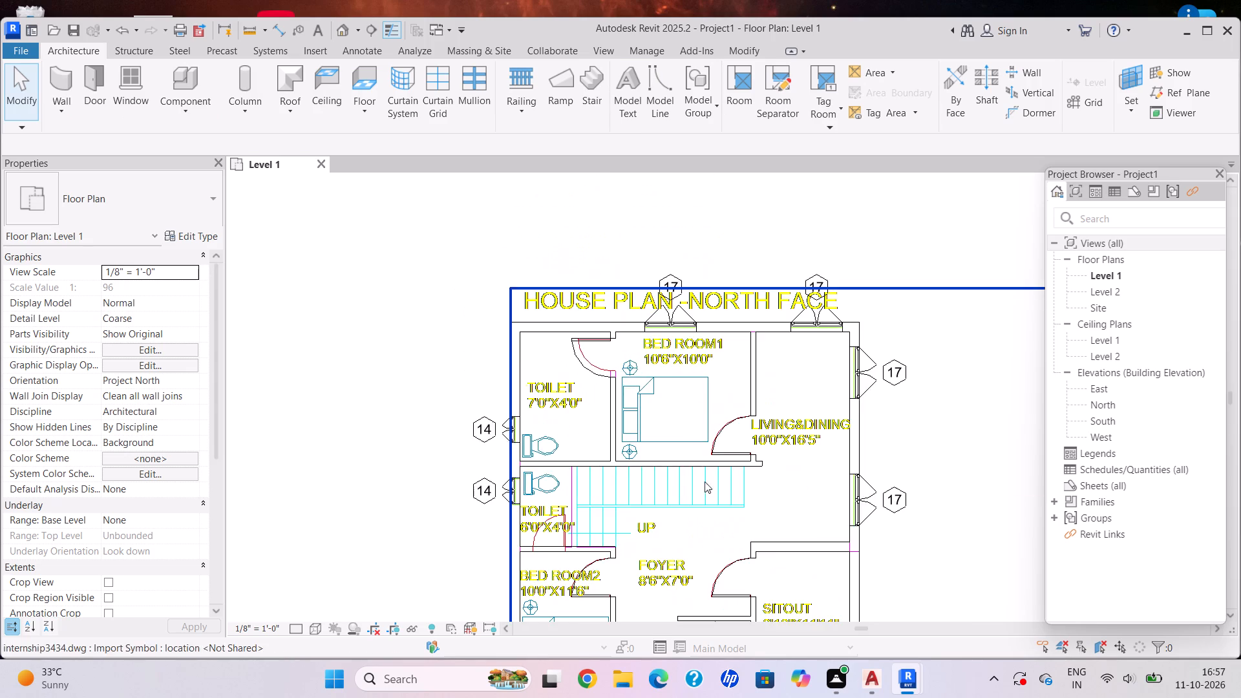
pyautogui.scroll(4, 704, 481)
pyautogui.press('Escape')
pyautogui.click(193, 114)
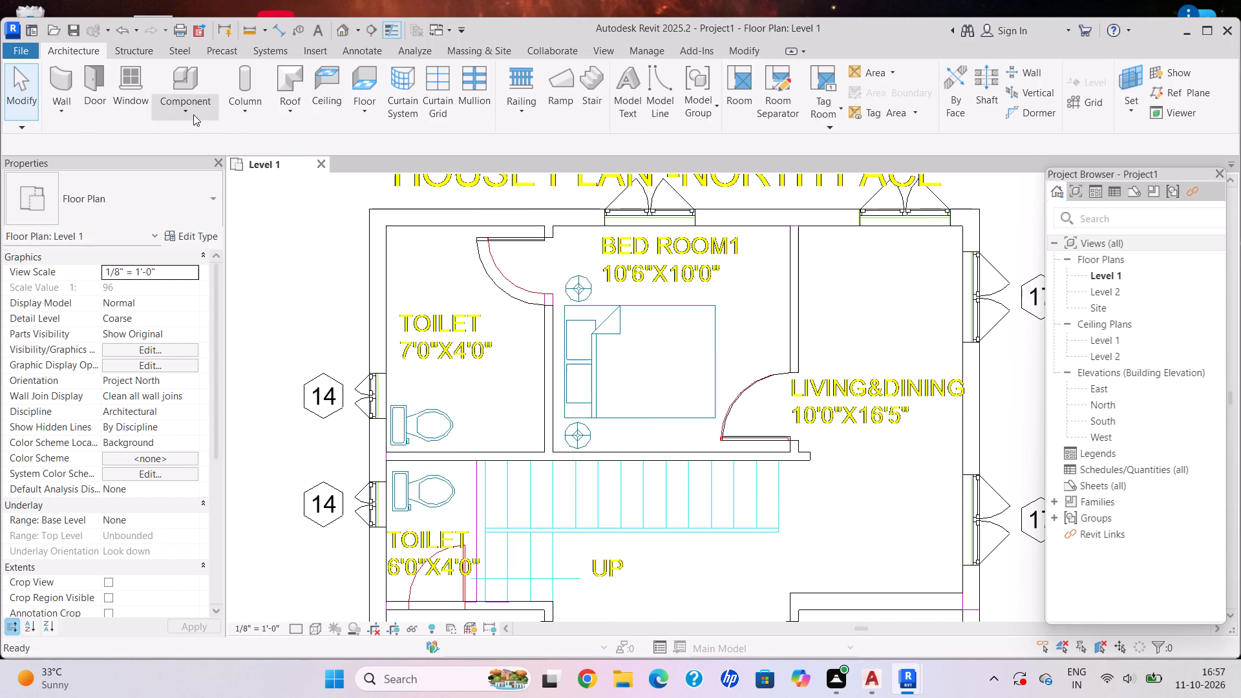
pyautogui.click(220, 135)
pyautogui.click(678, 112)
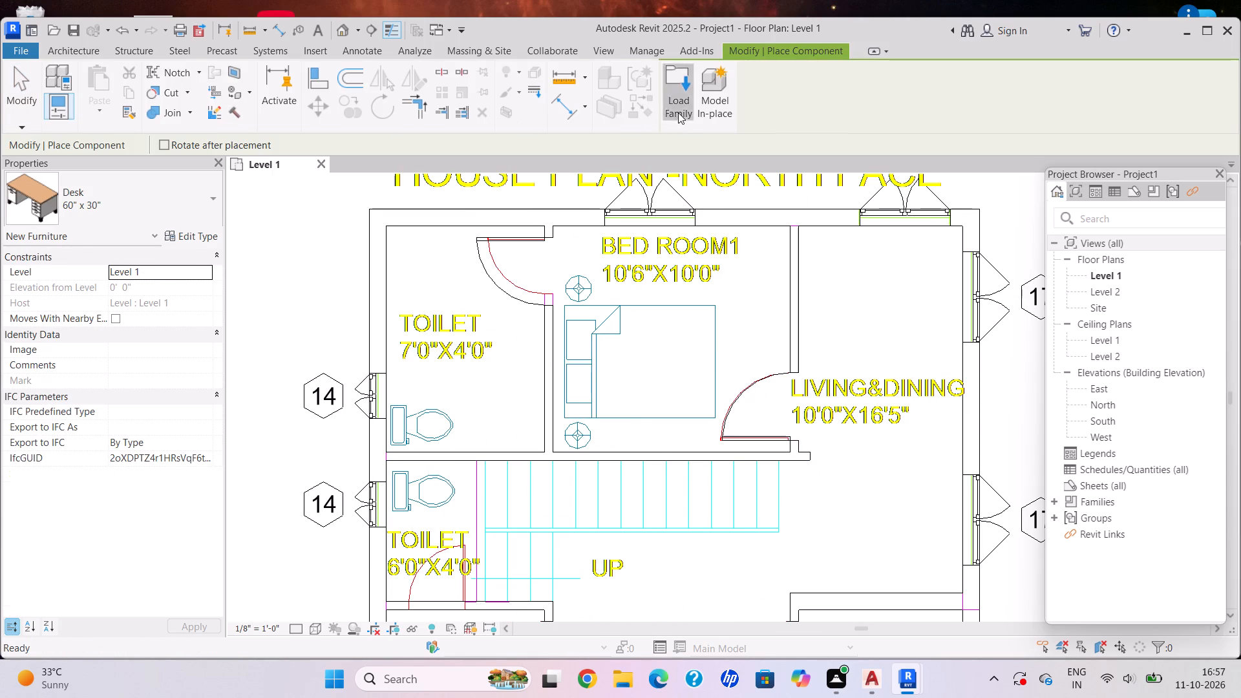
pyautogui.click(376, 249)
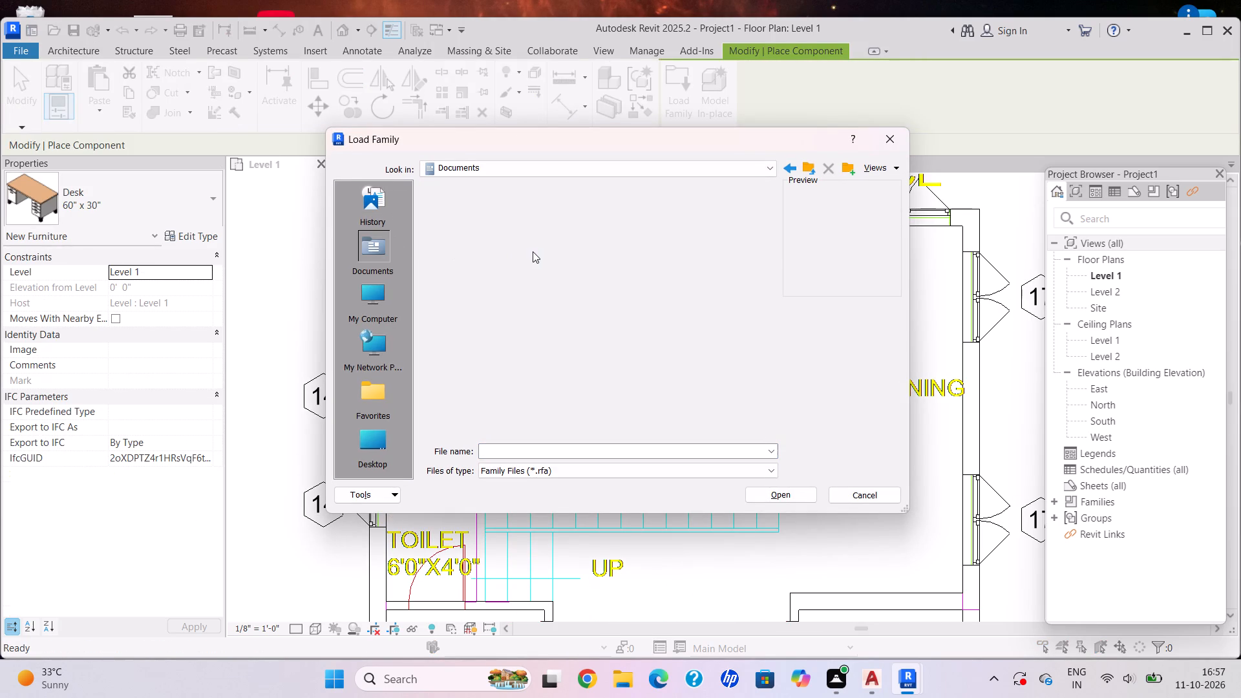
pyautogui.doubleClick(694, 328)
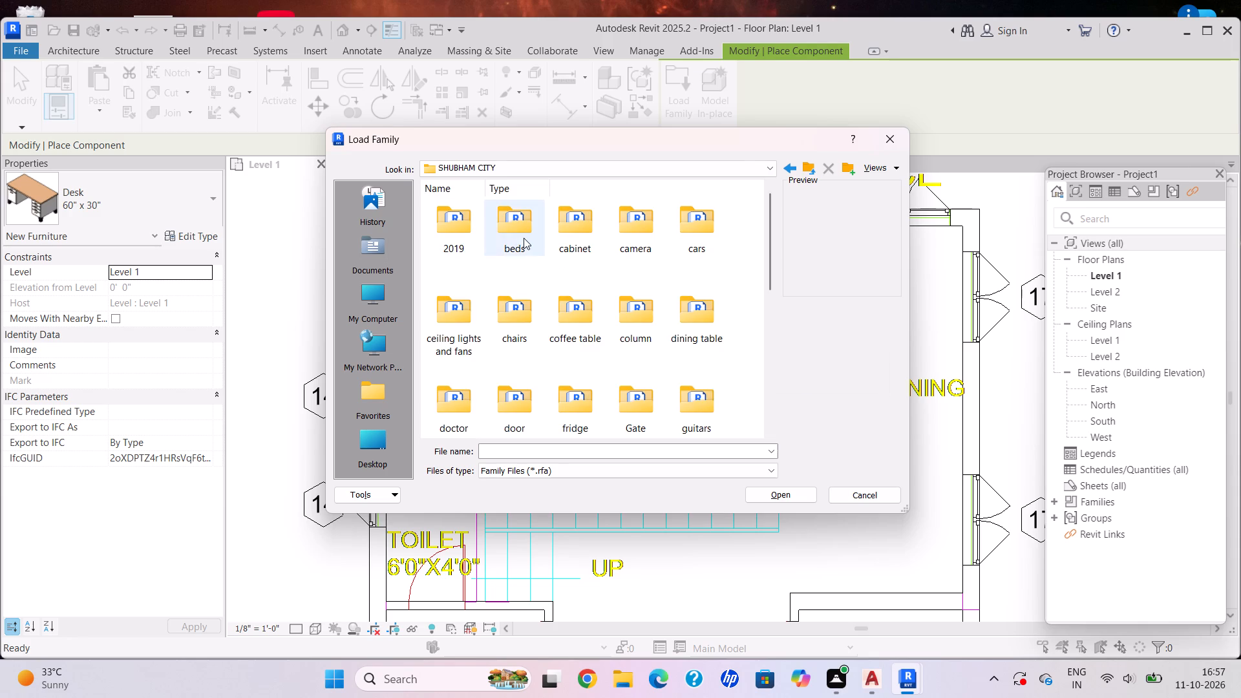
pyautogui.doubleClick(524, 237)
pyautogui.click(492, 318)
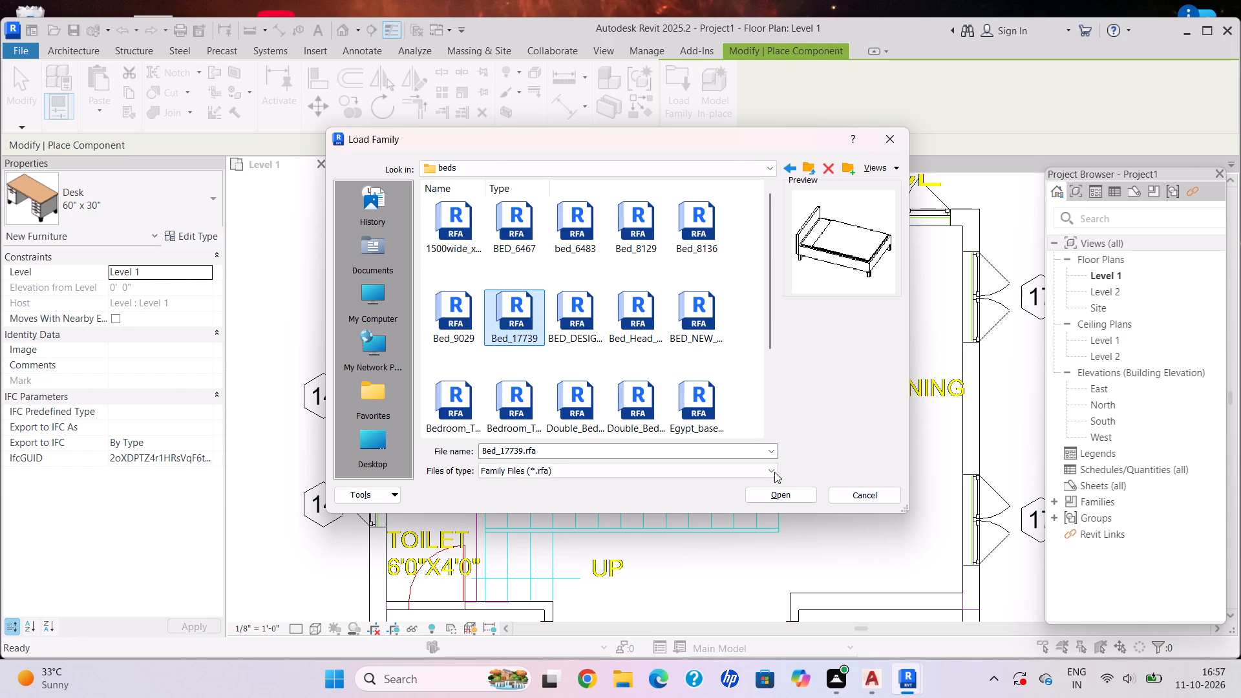
pyautogui.click(790, 498)
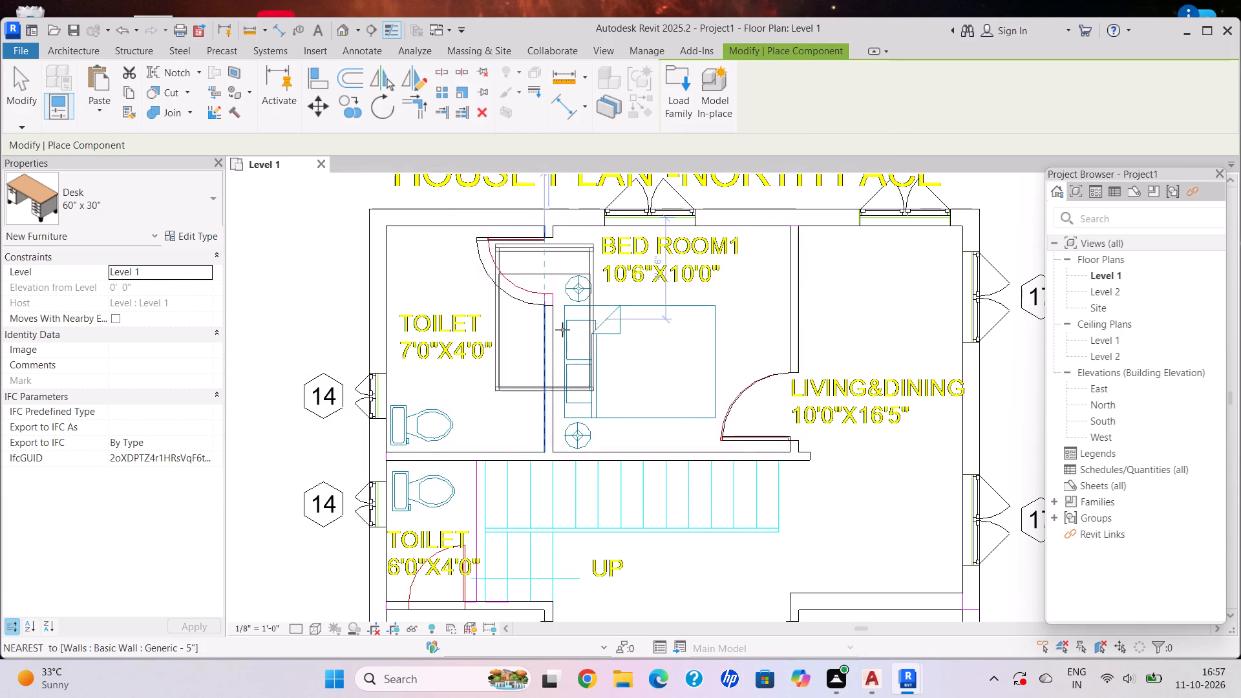
# Place Bed_17739 in Bed Room 1 over the plan's bed outline, rotated with its headboard toward the 7'0" x 4'0" toilet.
pyautogui.scroll(2, 620, 343)
pyautogui.click(622, 342)
pyautogui.press('space')
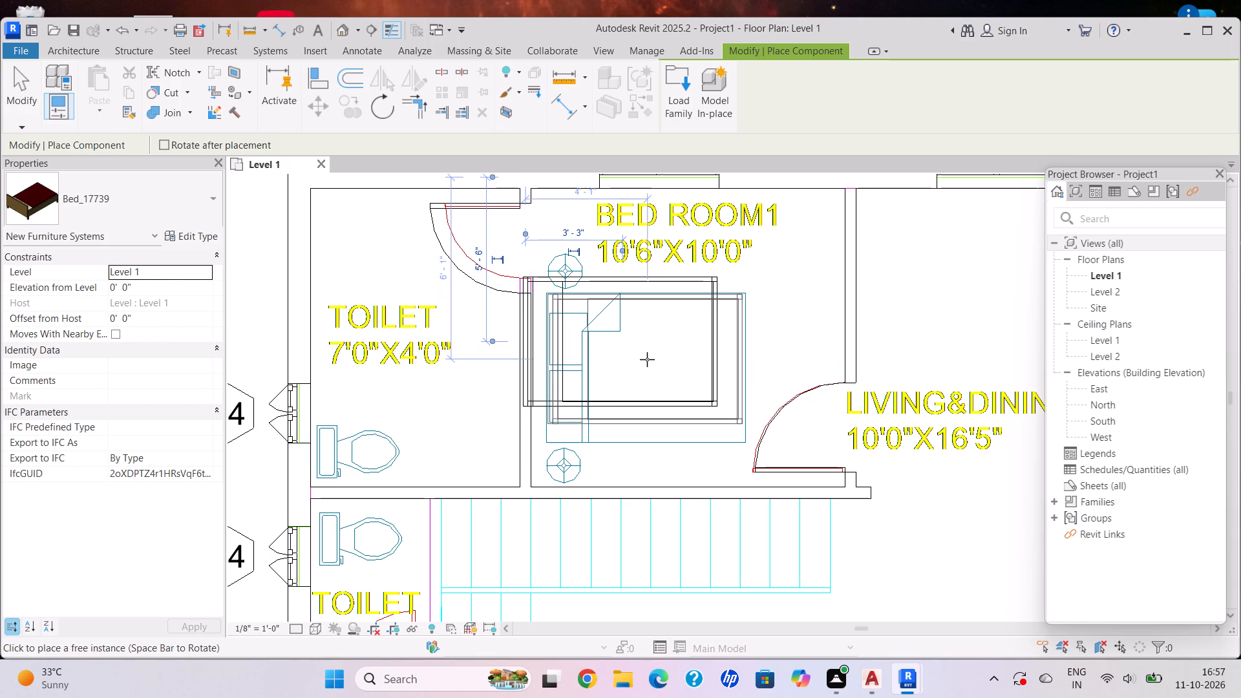
pyautogui.click(648, 361)
# Place a second Bed_17739 over the plan's bed outline in Bed Room 2, headboard against the outer wall, and end placement.
pyautogui.scroll(-2, 803, 493)
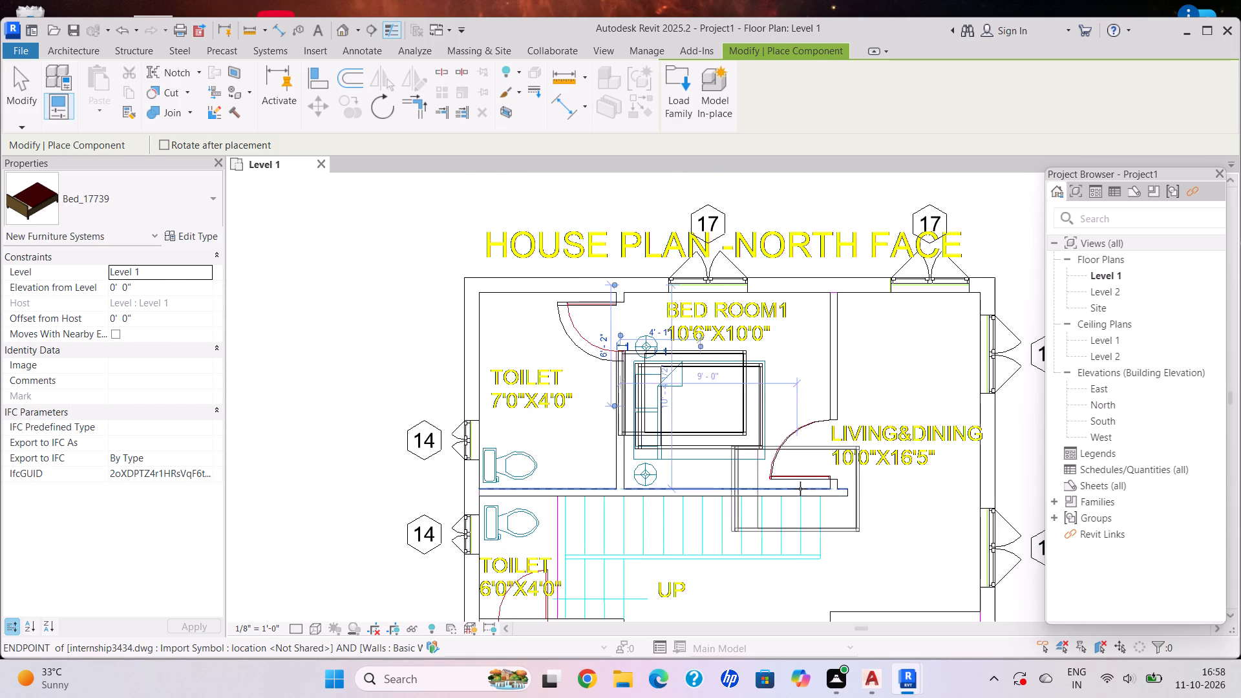
pyautogui.scroll(-3, 800, 489)
pyautogui.moveTo(800, 489); pyautogui.dragTo(793, 470, button='middle')
pyautogui.moveTo(787, 482); pyautogui.dragTo(710, 300, button='middle')
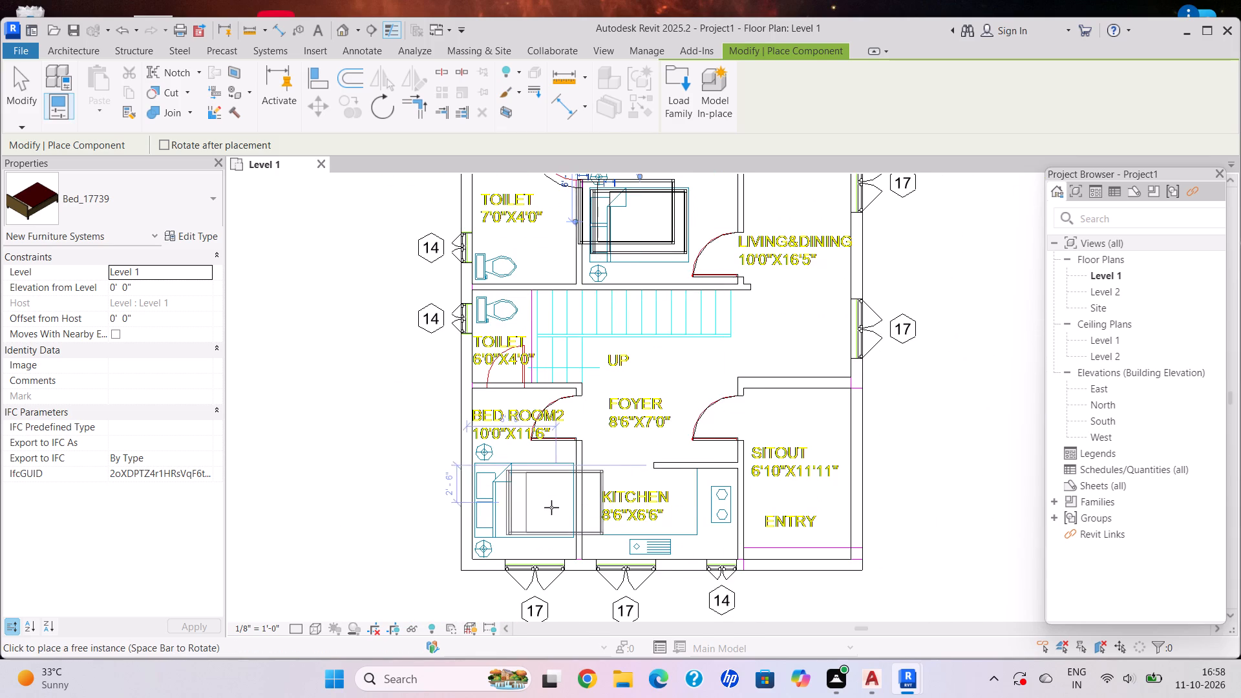
pyautogui.scroll(6, 551, 507)
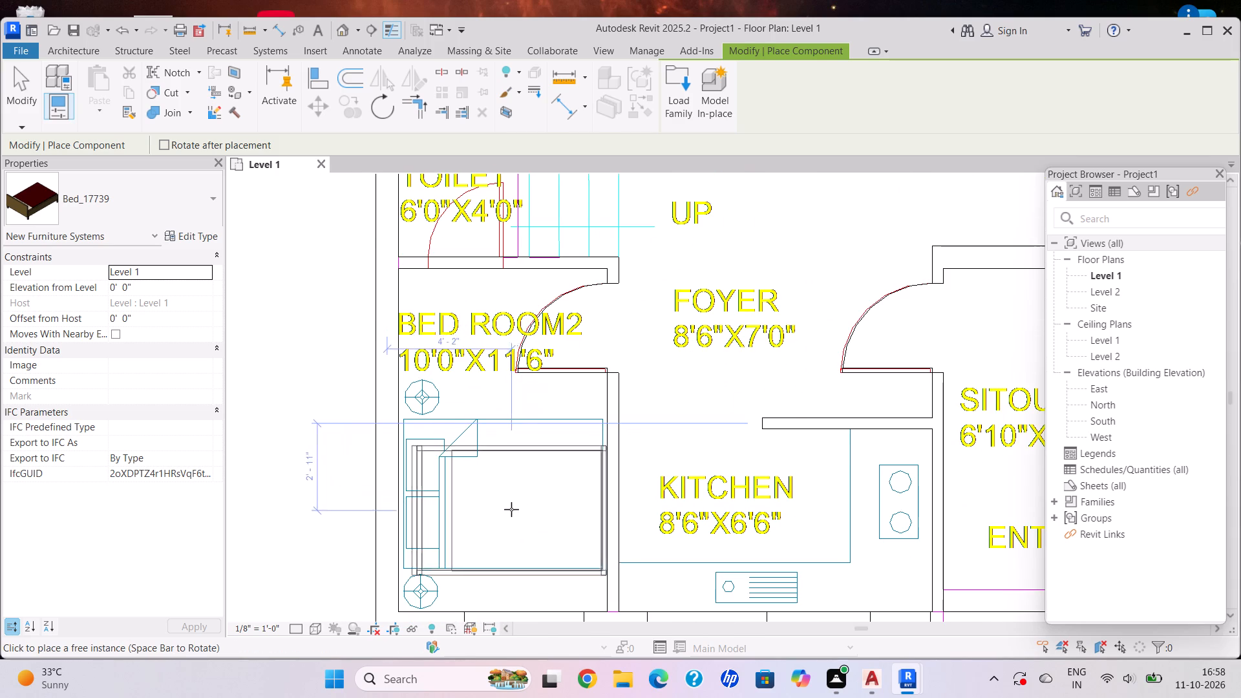
pyautogui.scroll(2, 511, 509)
pyautogui.click(506, 500)
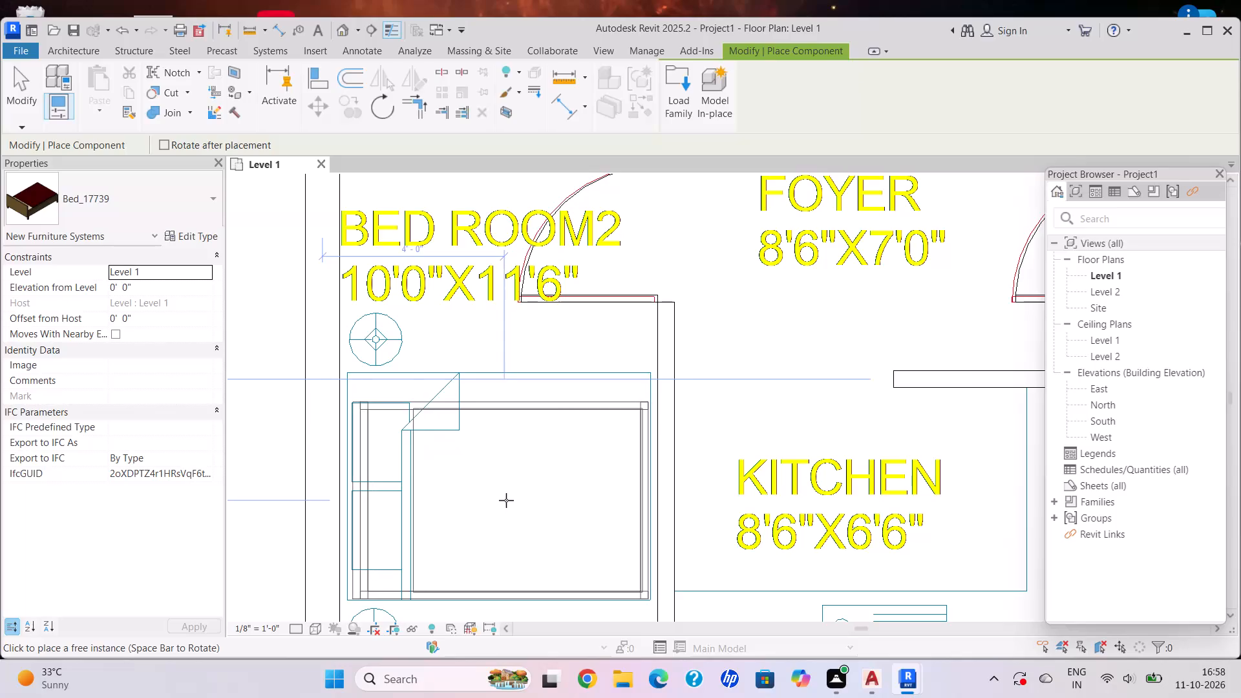
pyautogui.scroll(-5, 773, 492)
pyautogui.moveTo(773, 493); pyautogui.dragTo(690, 447, button='middle')
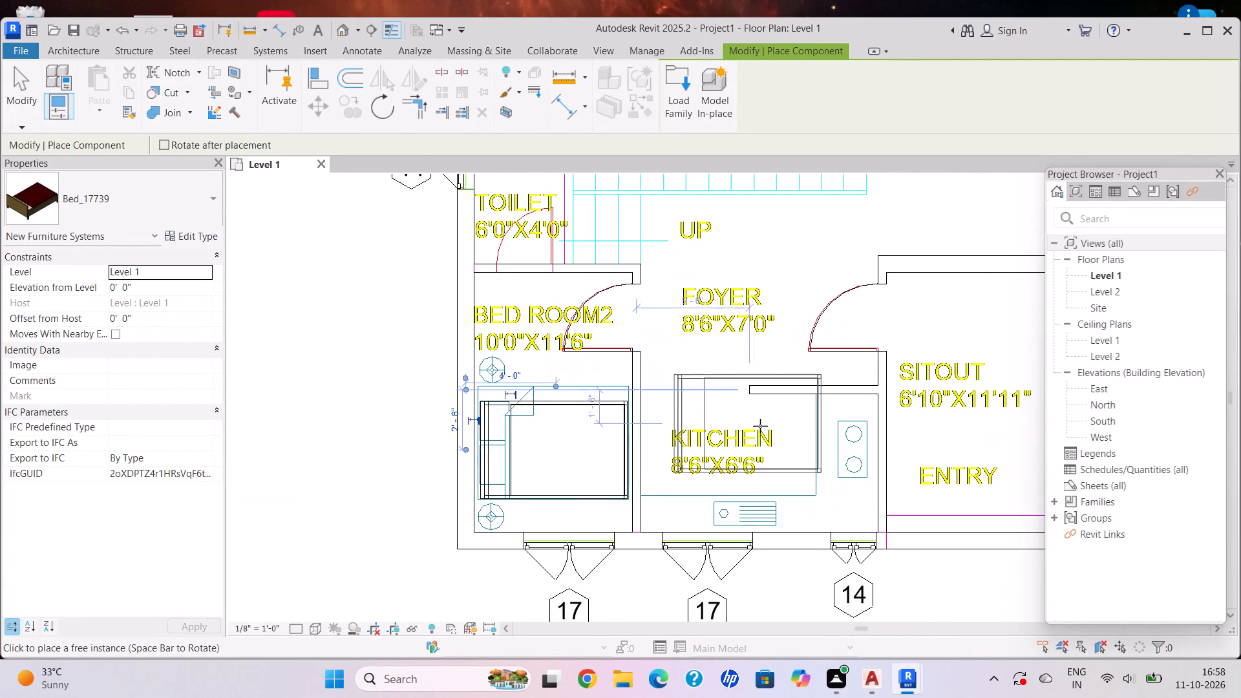
pyautogui.scroll(-2, 761, 425)
pyautogui.moveTo(761, 425); pyautogui.dragTo(680, 437, button='middle')
pyautogui.press('Escape')
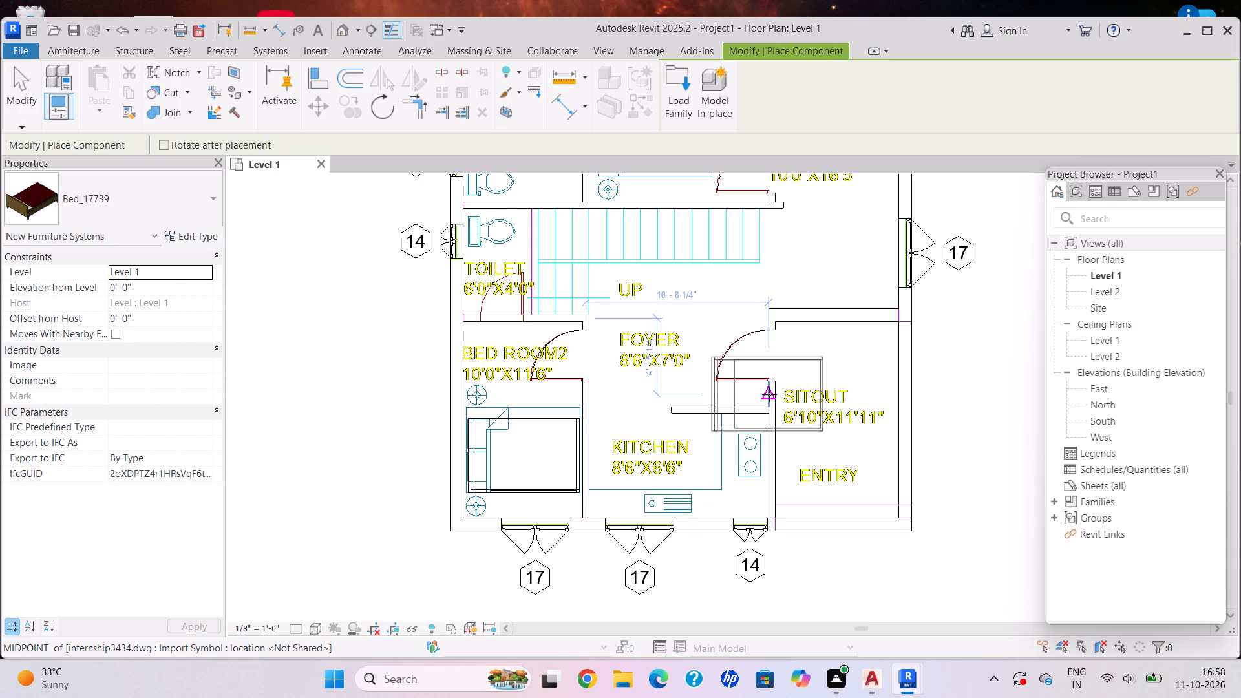
pyautogui.press('Escape')
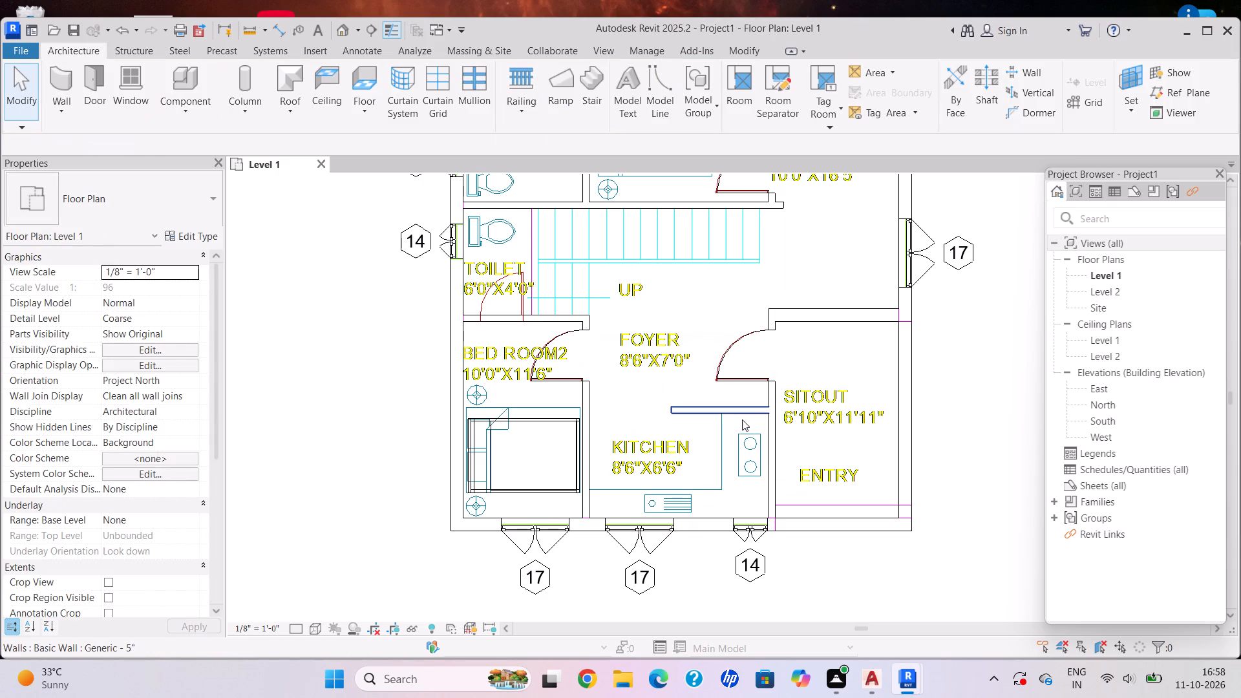
pyautogui.press('Escape')
# Delete the extra overlapping bed in Bed Room 1 that runs into the toilet partition wall.
pyautogui.moveTo(650, 428); pyautogui.dragTo(684, 573, button='middle')
pyautogui.scroll(-1, 684, 573)
pyautogui.scroll(-1, 691, 340)
pyautogui.moveTo(691, 340); pyautogui.dragTo(686, 472, button='middle')
pyautogui.scroll(4, 677, 380)
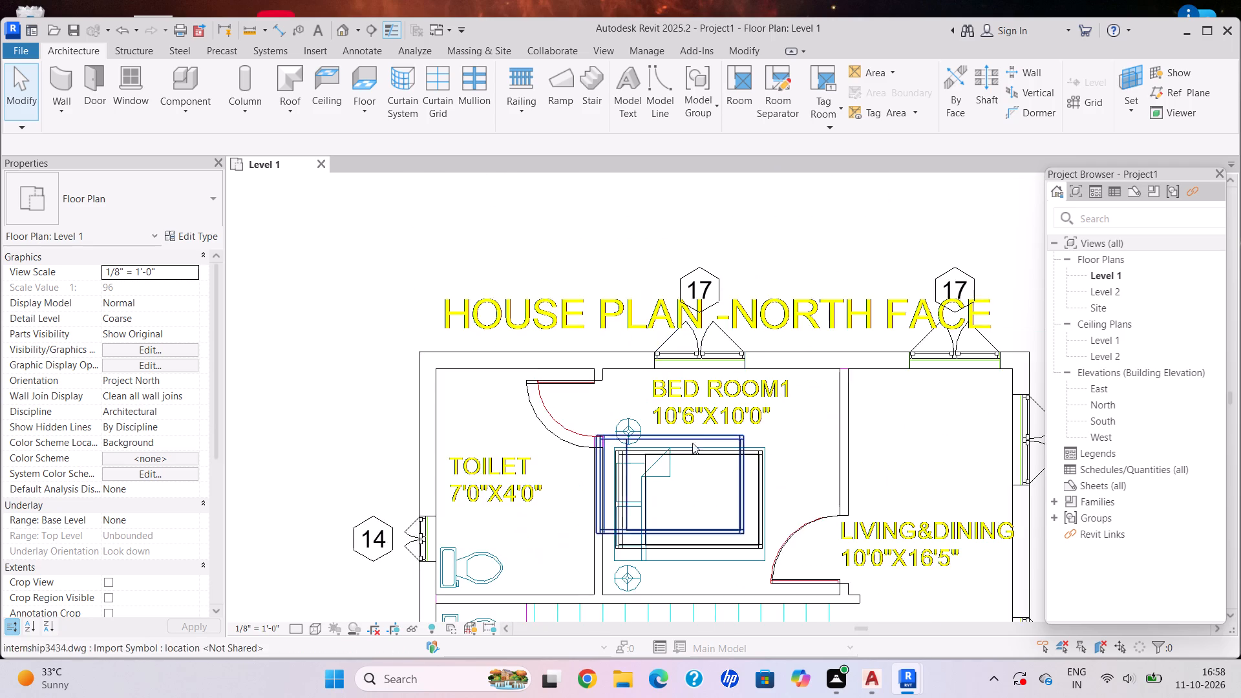
pyautogui.scroll(4, 693, 445)
pyautogui.press('Escape')
pyautogui.click(699, 430)
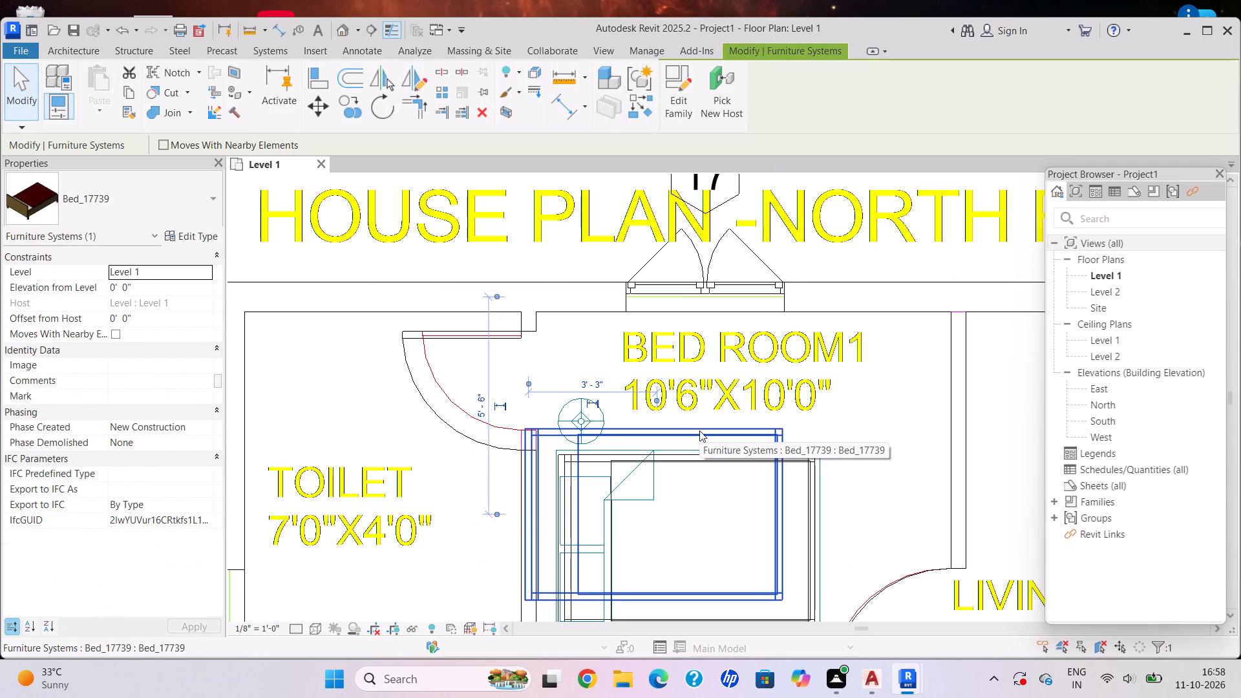
pyautogui.press('Delete')
# Nudge the Bed Room 1 bed about 3 inches toward the staircase to centre it within the plan's bed outline.
pyautogui.scroll(-1, 722, 438)
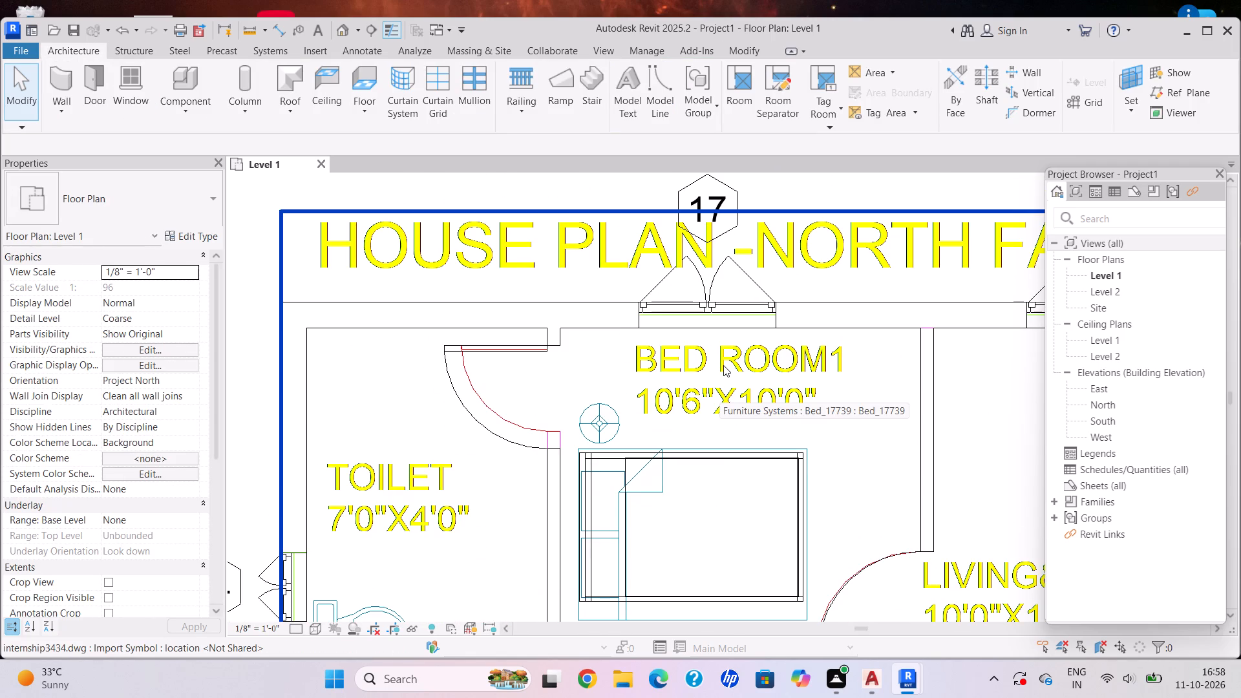
pyautogui.moveTo(774, 476); pyautogui.dragTo(763, 359, button='middle')
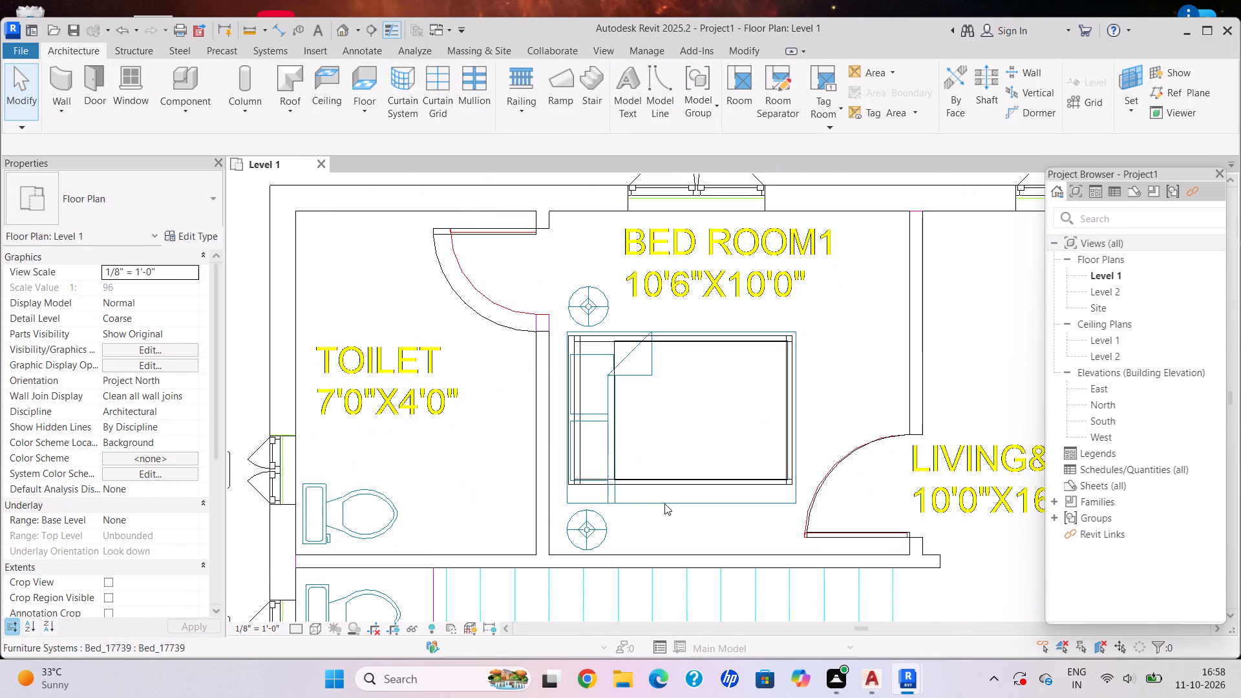
pyautogui.scroll(3, 644, 503)
pyautogui.click(631, 472)
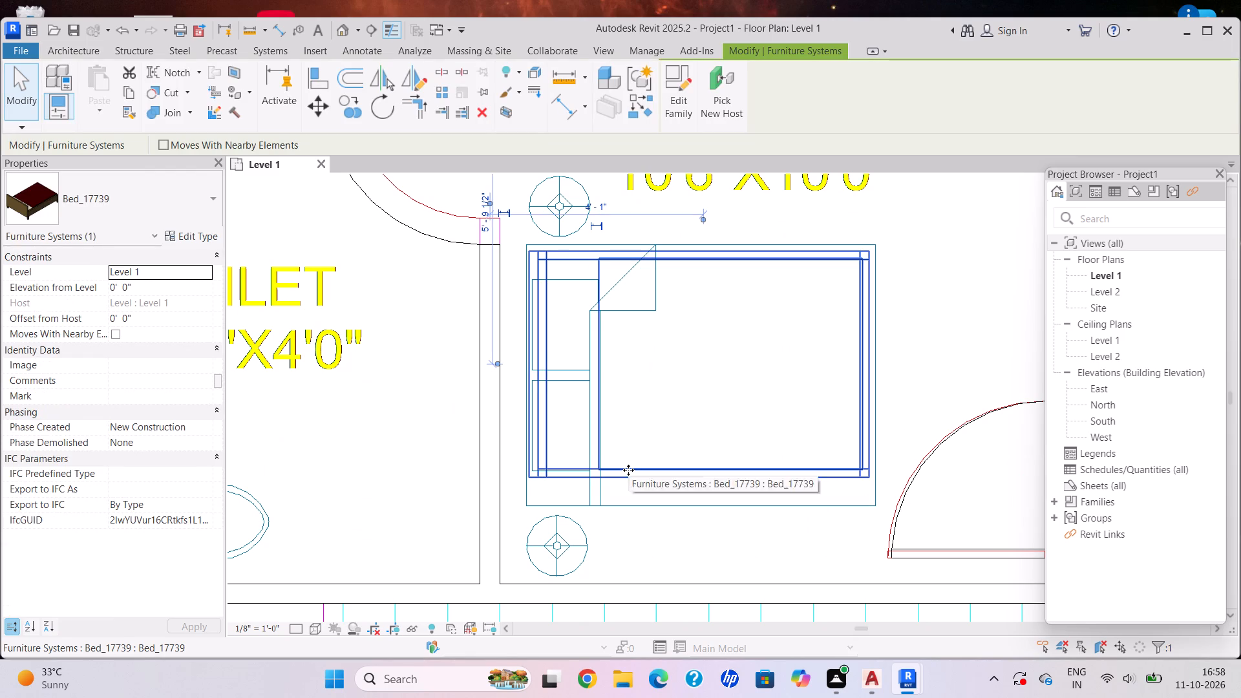
pyautogui.press('Down')
pyautogui.press('Down')
pyautogui.press('Down')
pyautogui.press('Down')
pyautogui.press('Down')
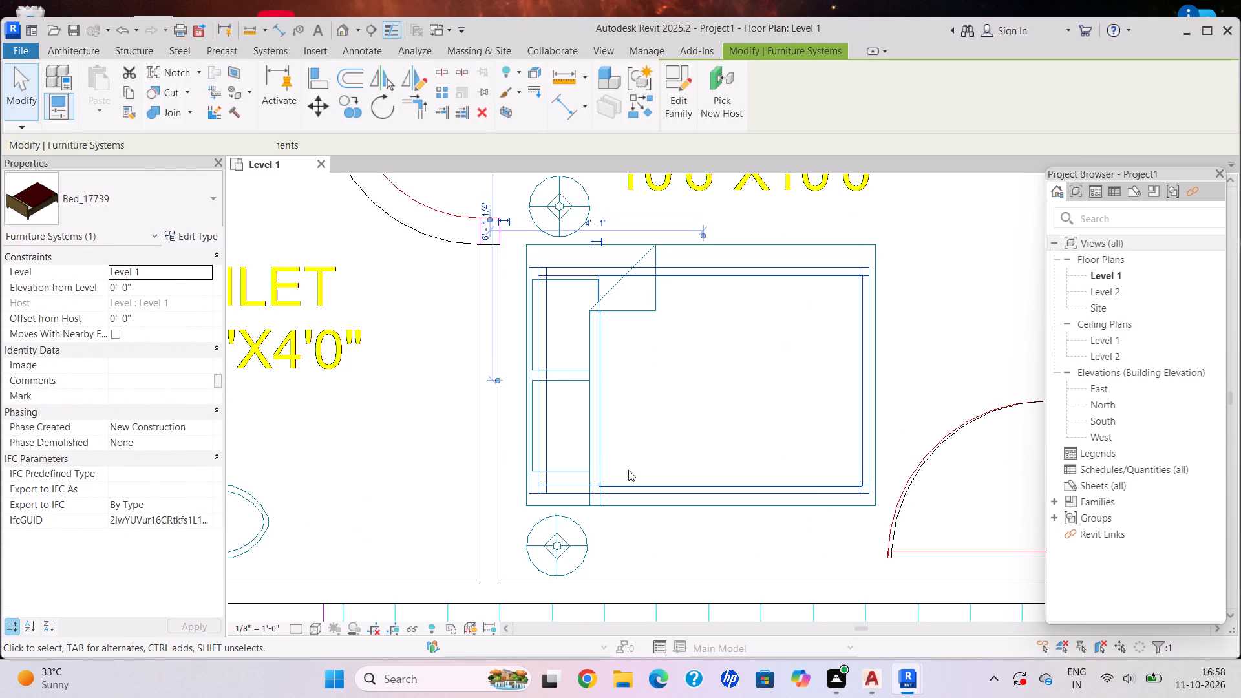
pyautogui.press('Up')
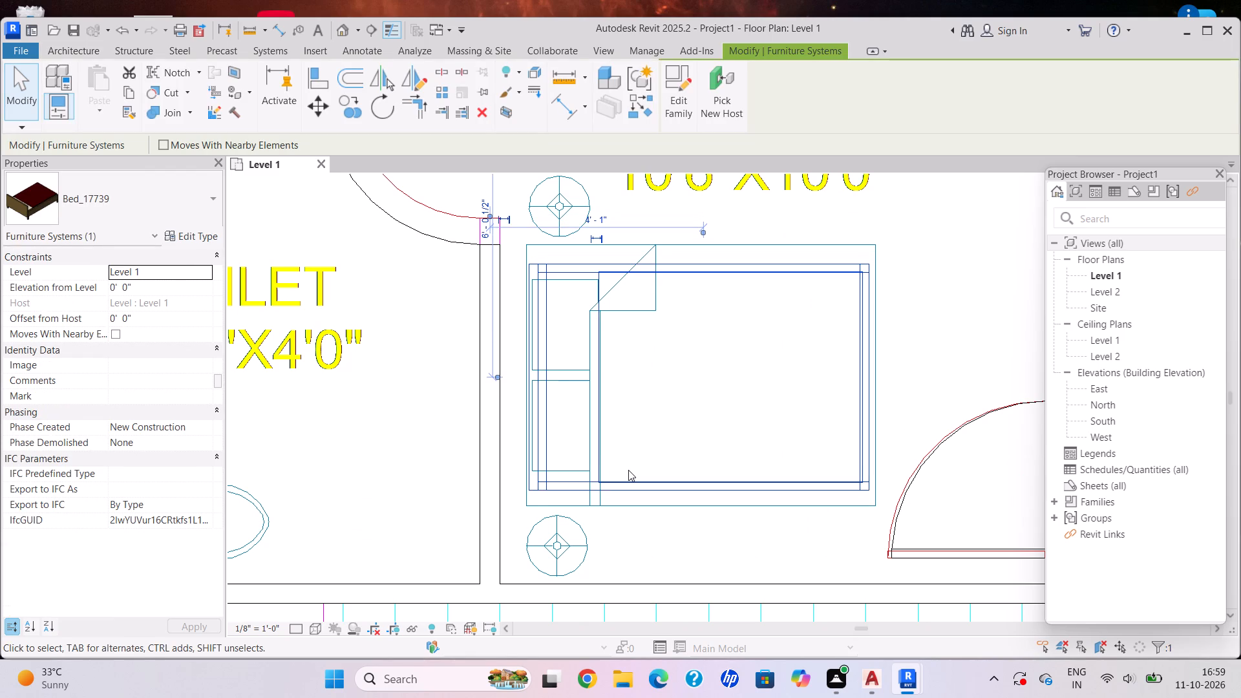
# Nudge the Bed Room 2 bed about 4 inches away from the window wall to centre it within the plan's bed outline.
pyautogui.scroll(-1, 668, 492)
pyautogui.scroll(1, 668, 492)
pyautogui.scroll(-9, 644, 245)
pyautogui.scroll(1, 717, 355)
pyautogui.scroll(-3, 717, 355)
pyautogui.moveTo(687, 332); pyautogui.dragTo(640, 263, button='middle')
pyautogui.scroll(3, 616, 520)
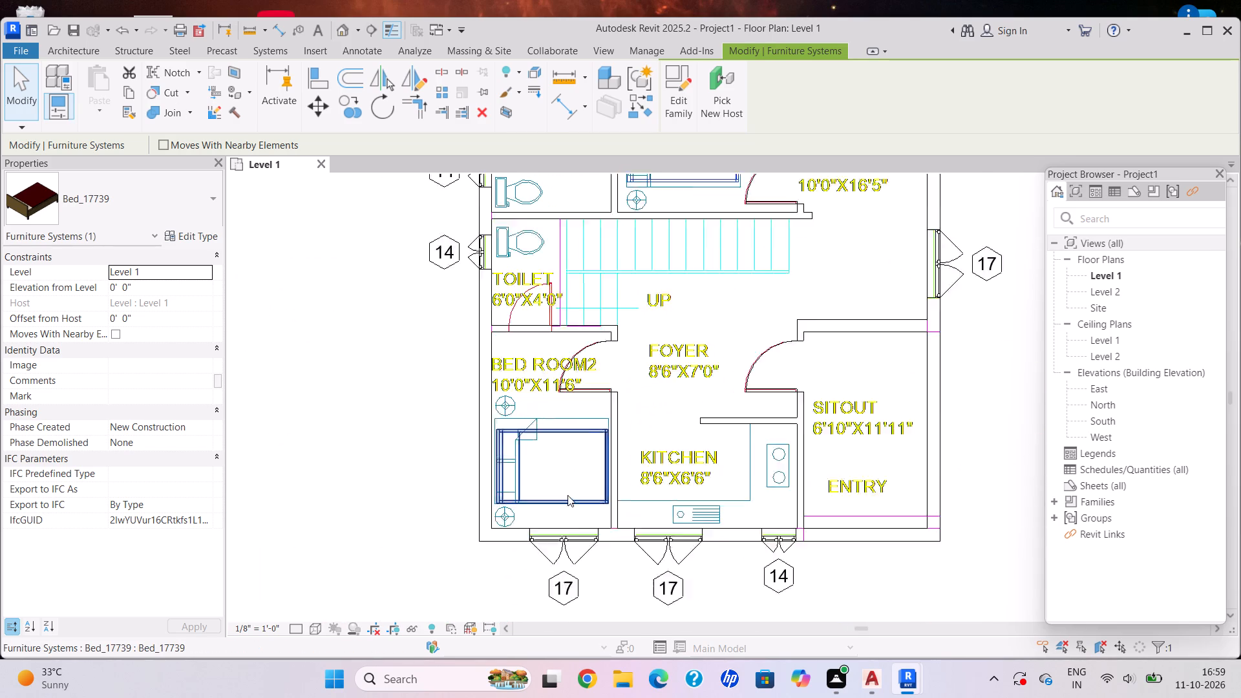
pyautogui.scroll(2, 567, 495)
pyautogui.press('Escape')
pyautogui.scroll(4, 553, 419)
pyautogui.click(561, 407)
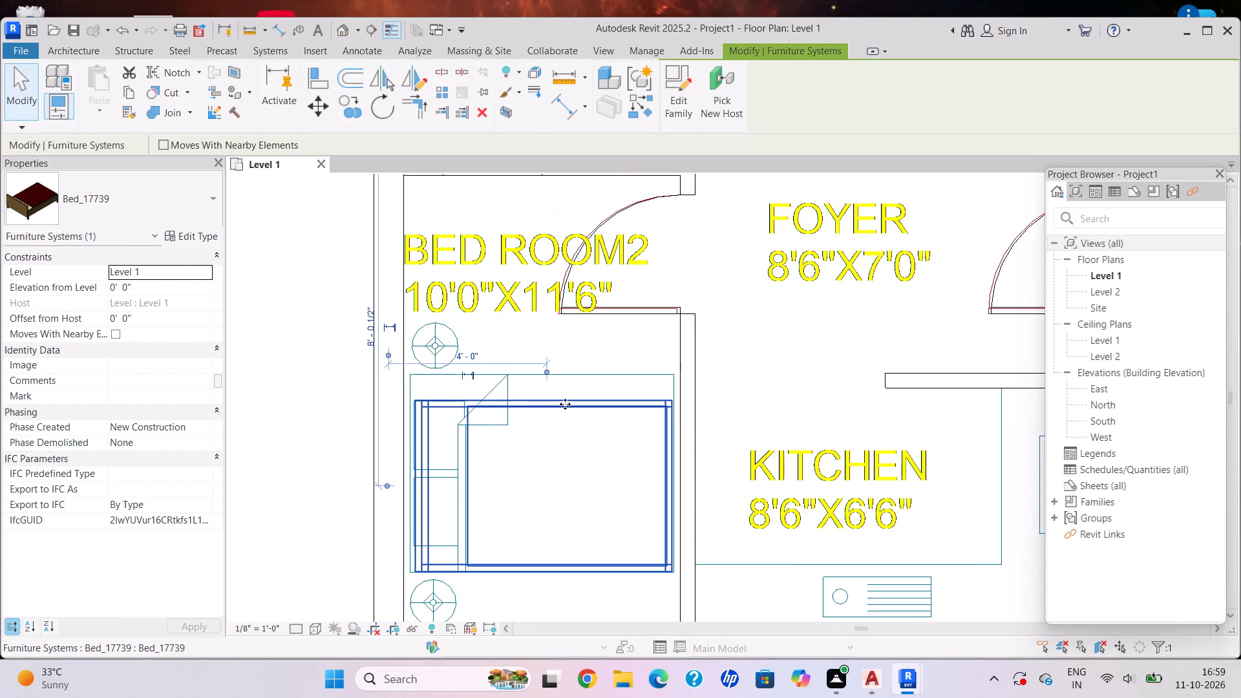
pyautogui.press('Up')
pyautogui.press('Up')
pyautogui.press('Up')
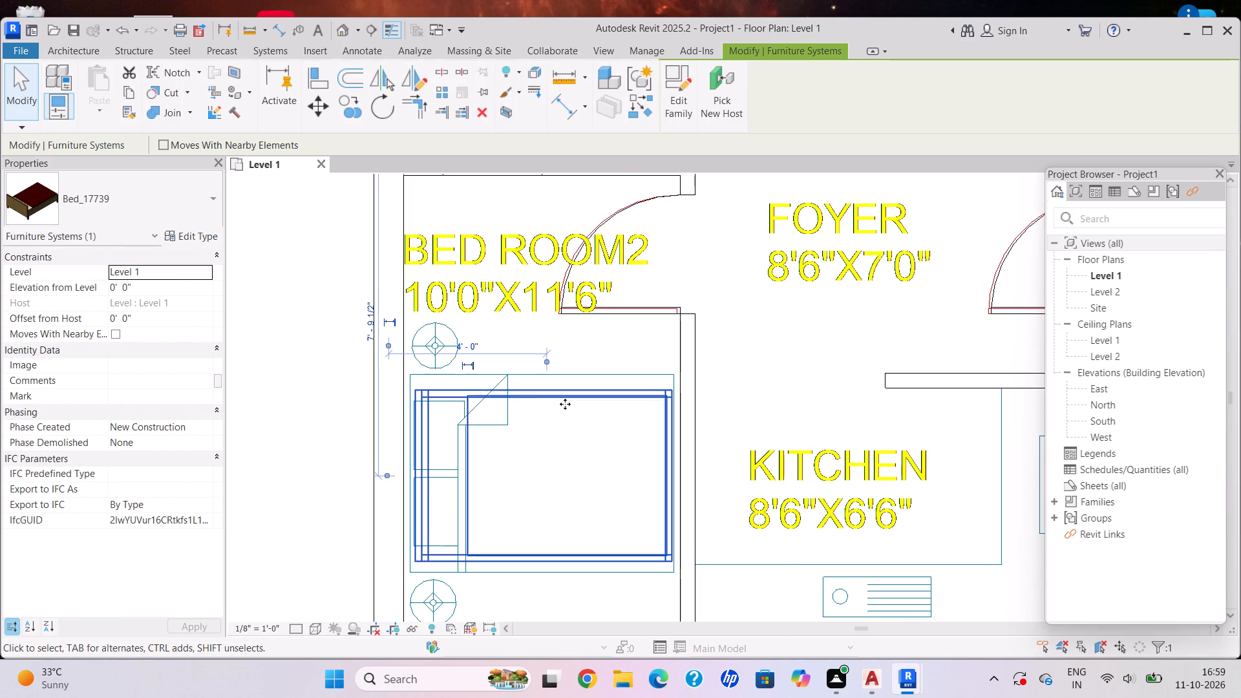
pyautogui.press('Up')
# Examine the staircase and living area and the Bed Room 1 door's fit against the linked plan.
pyautogui.scroll(-1, 666, 434)
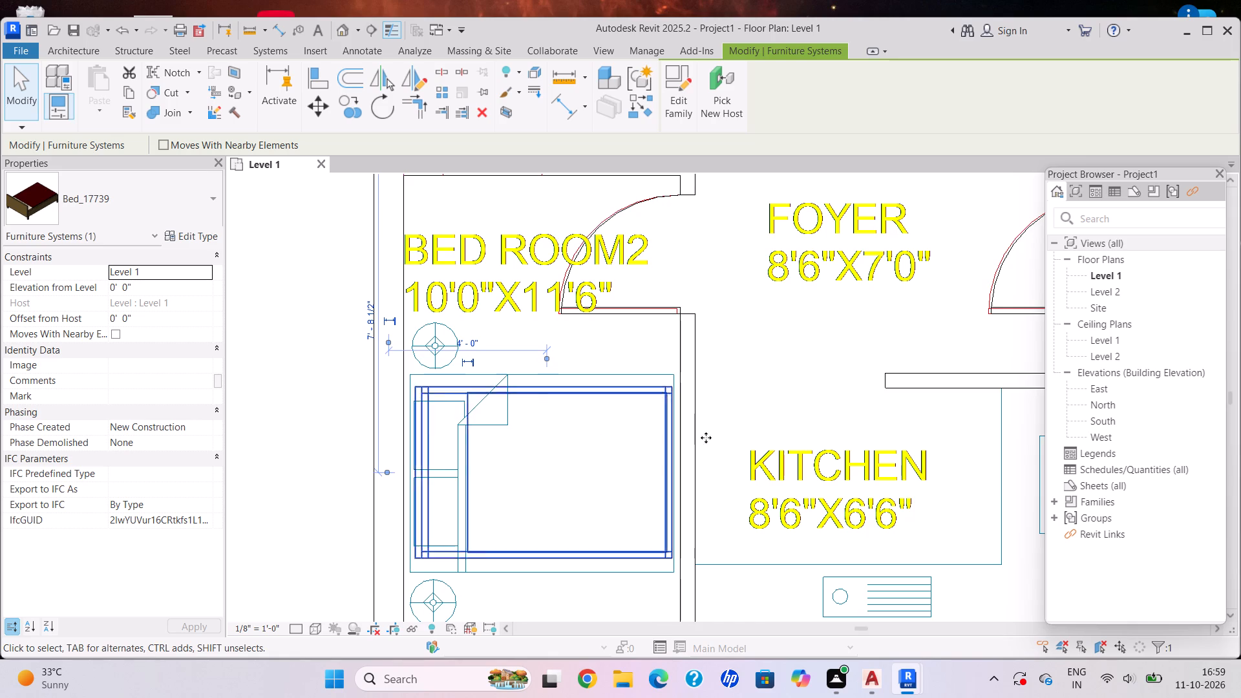
pyautogui.scroll(-4, 706, 438)
pyautogui.scroll(-9, 708, 374)
pyautogui.moveTo(747, 328); pyautogui.dragTo(596, 301, button='middle')
pyautogui.scroll(5, 642, 251)
pyautogui.scroll(9, 556, 278)
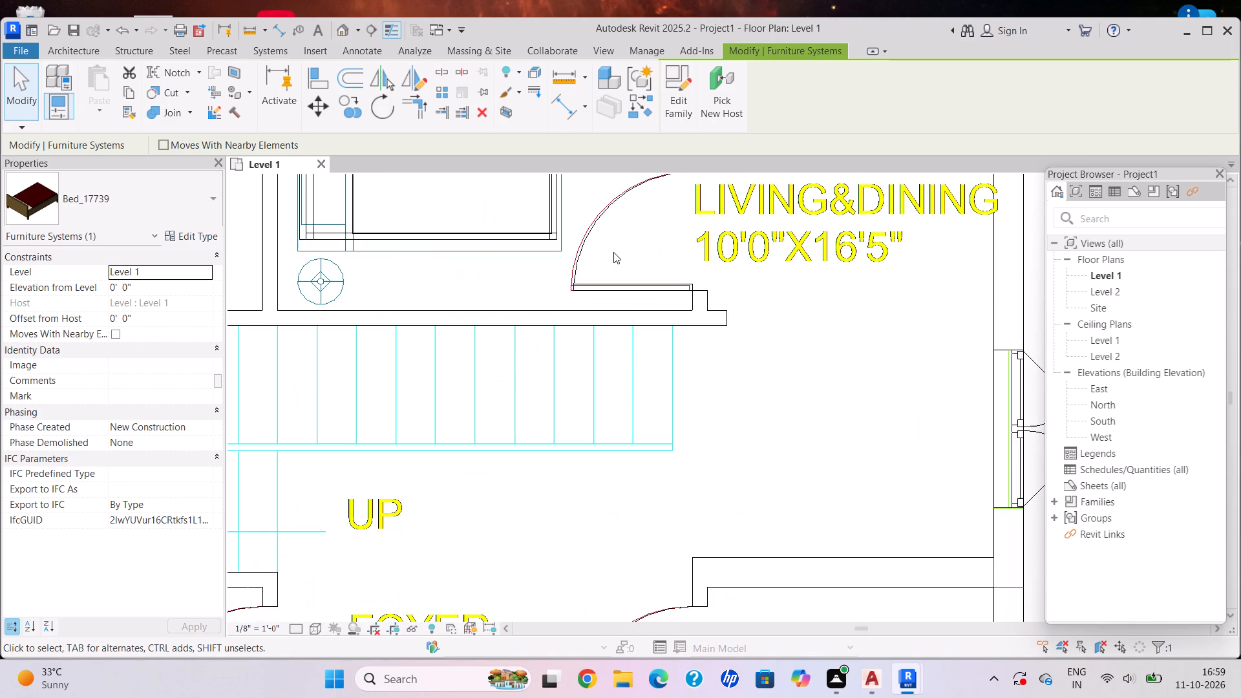
pyautogui.scroll(14, 659, 301)
pyautogui.scroll(-7, 730, 321)
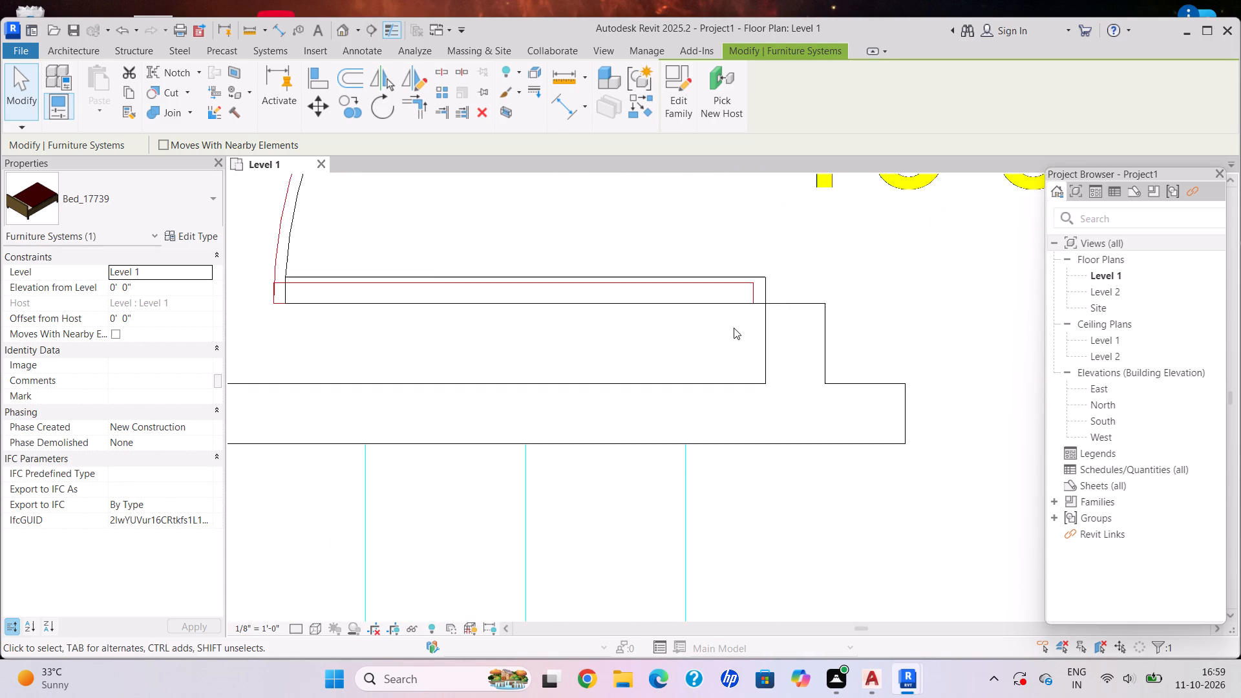
pyautogui.scroll(-18, 734, 328)
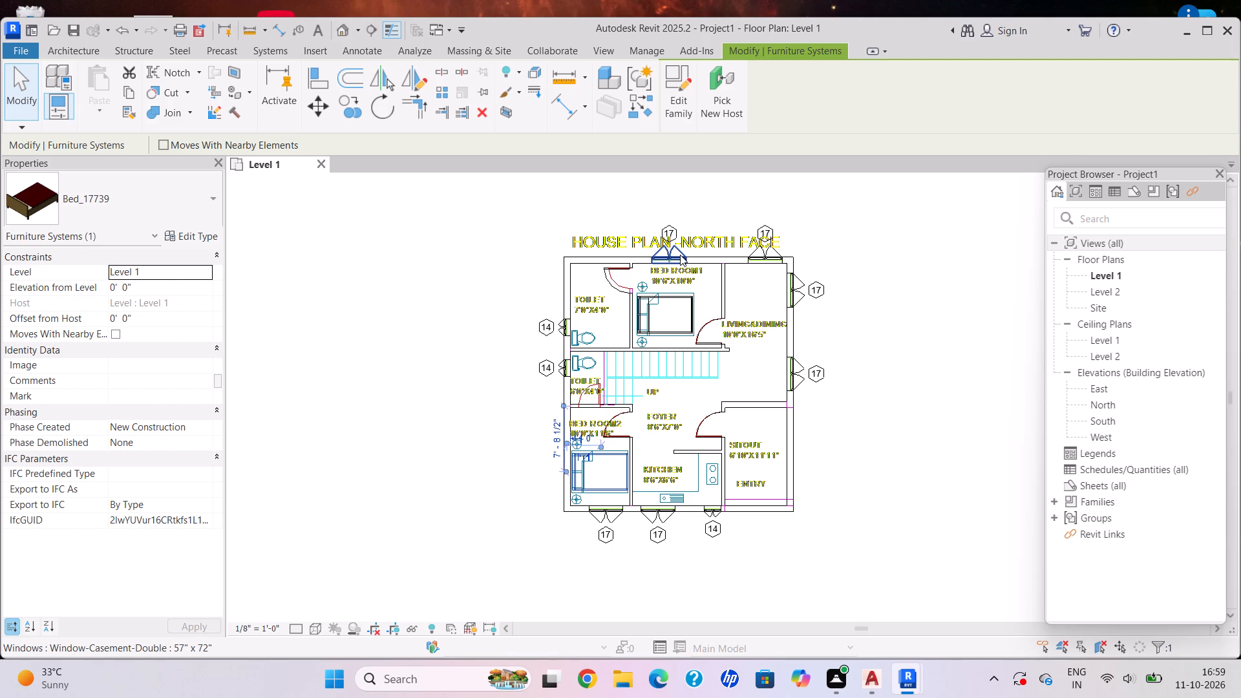
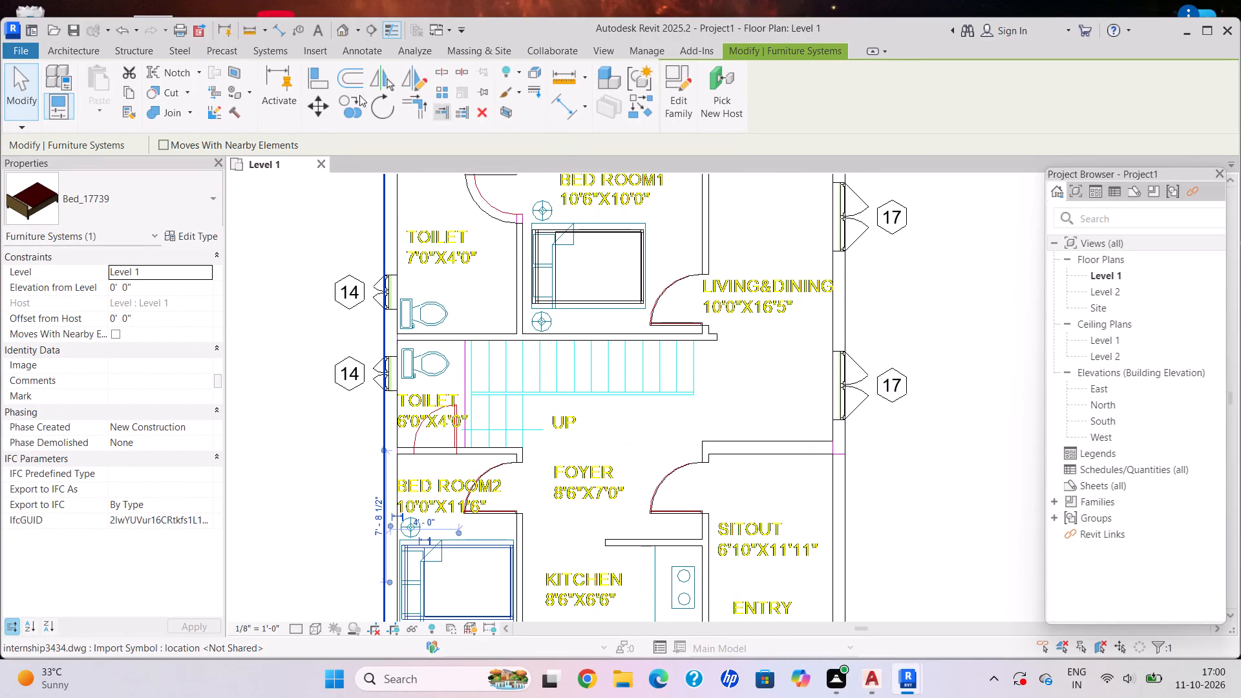
# Start a new Assembled Stair from Level 1 to Level 2 and open a sketched run for it.
pyautogui.click(104, 43)
pyautogui.click(88, 44)
pyautogui.click(80, 54)
pyautogui.click(589, 97)
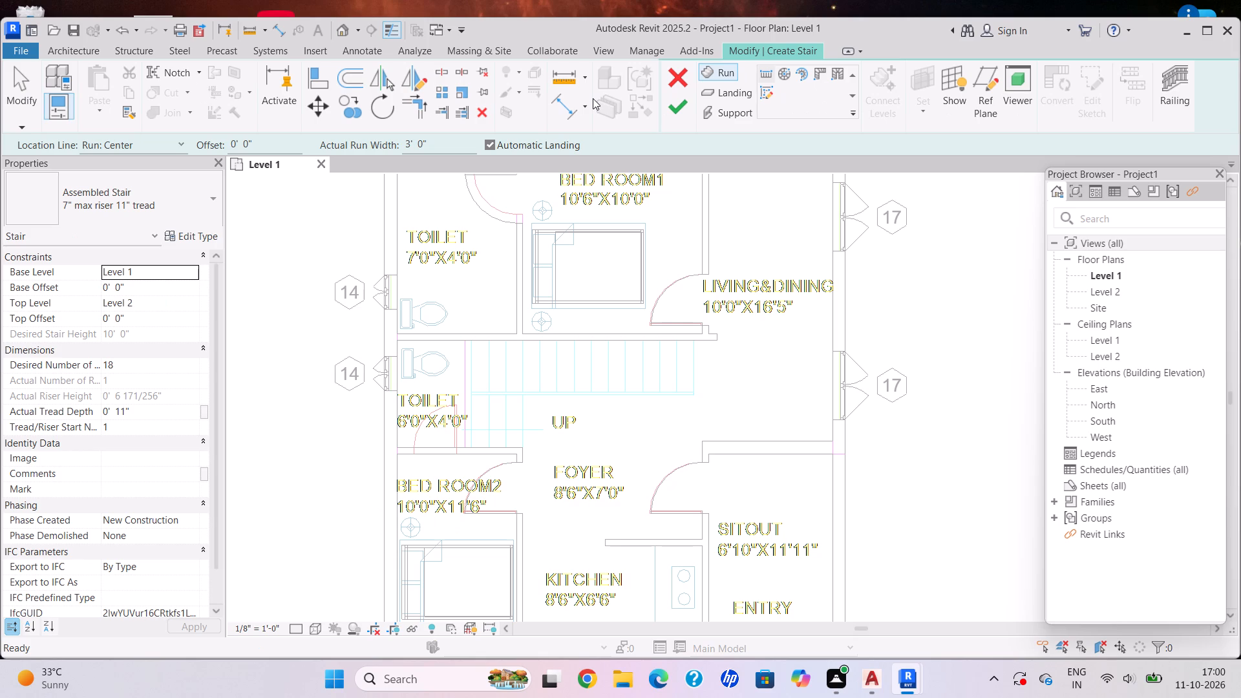
pyautogui.moveTo(634, 240); pyautogui.dragTo(633, 291, button='middle')
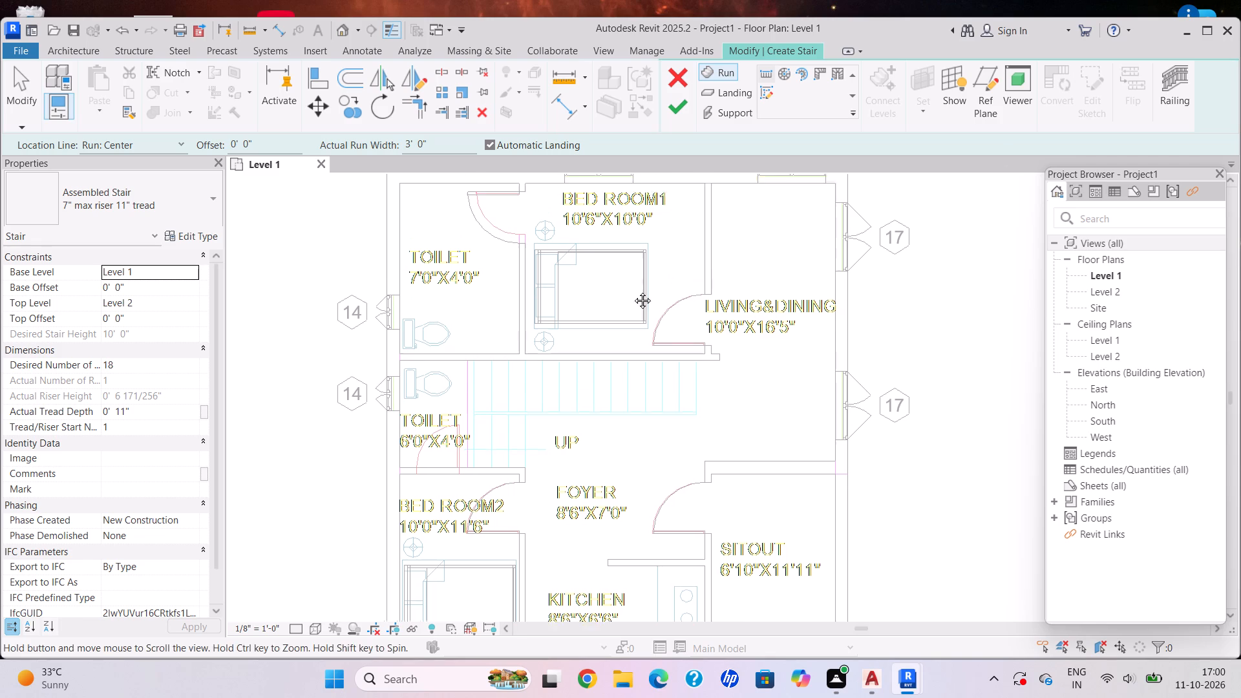
pyautogui.moveTo(633, 291); pyautogui.dragTo(632, 292, button='middle')
pyautogui.press('Escape')
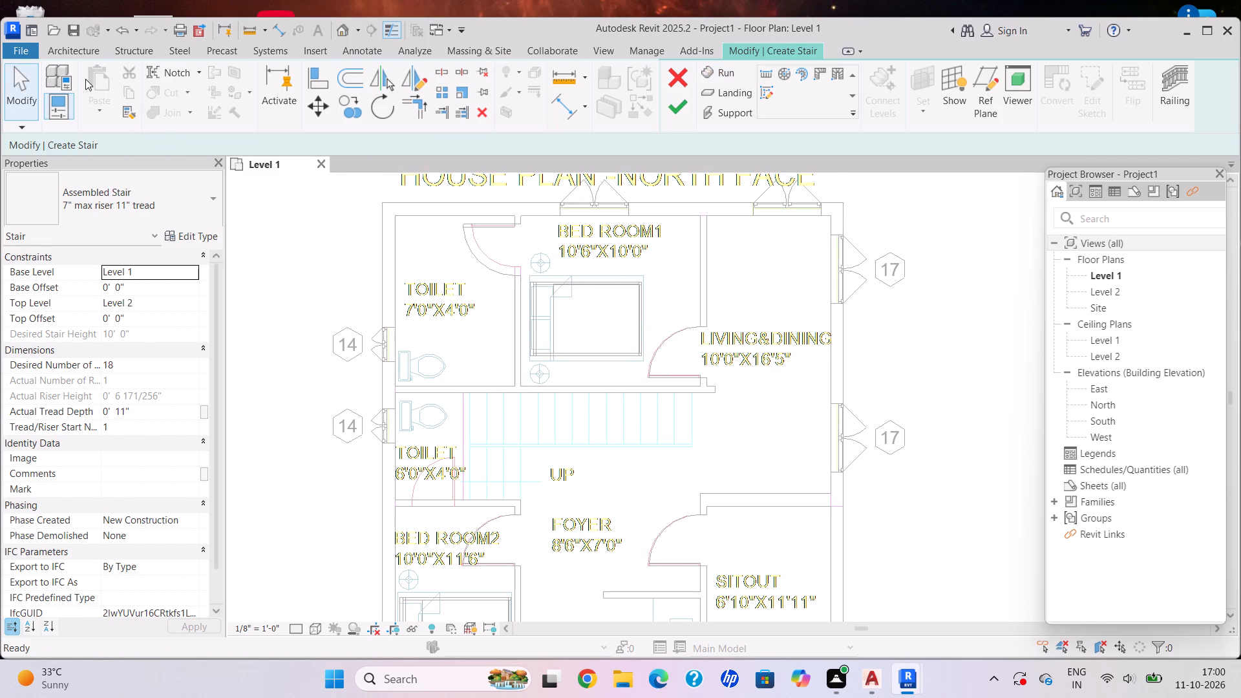
pyautogui.click(89, 50)
pyautogui.click(771, 48)
pyautogui.click(767, 94)
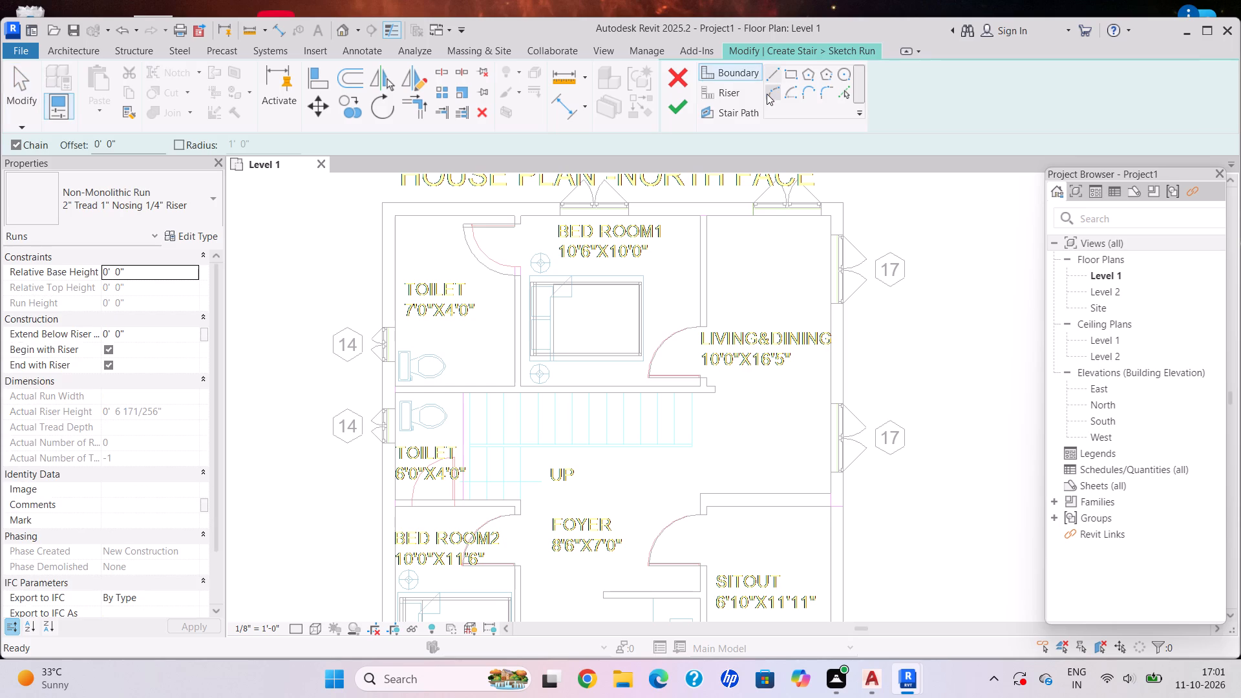
# Draw the stair's outer boundary along the Bed Room 1 wall about 13'-4 1/2", down beside the toilet, and 3'-4 1/2" along the Bed Room 2 wall.
pyautogui.click(737, 76)
pyautogui.click(772, 74)
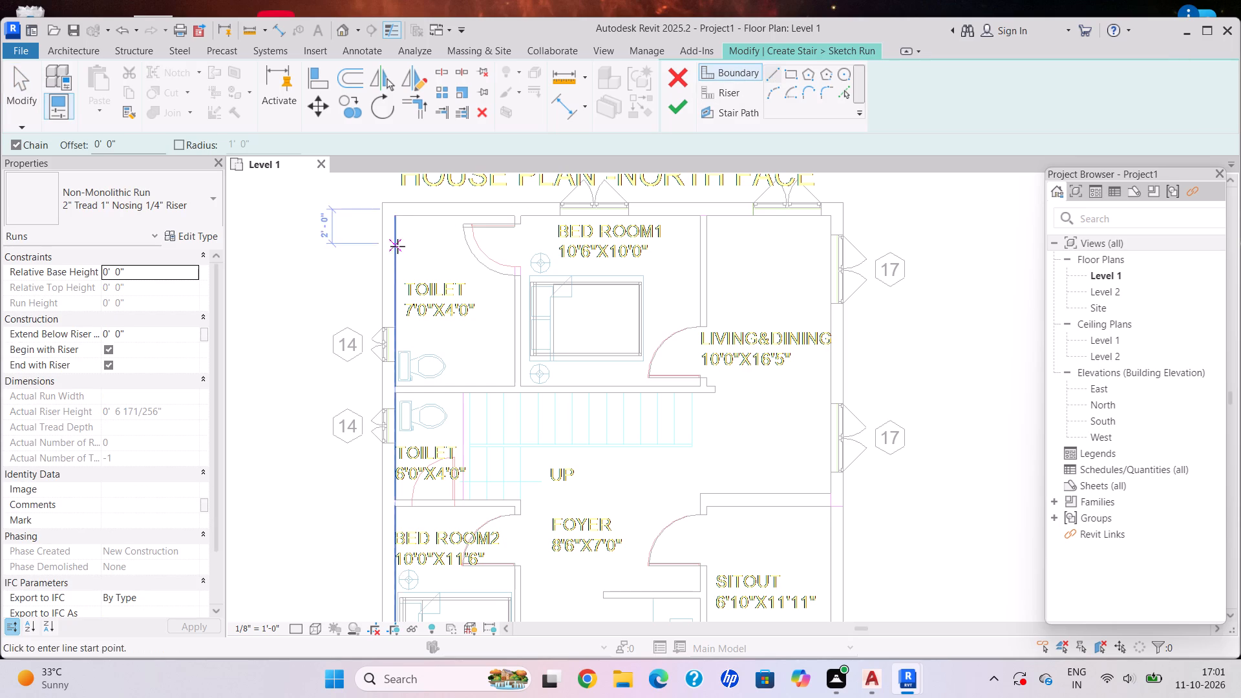
pyautogui.scroll(7, 675, 431)
pyautogui.scroll(4, 703, 375)
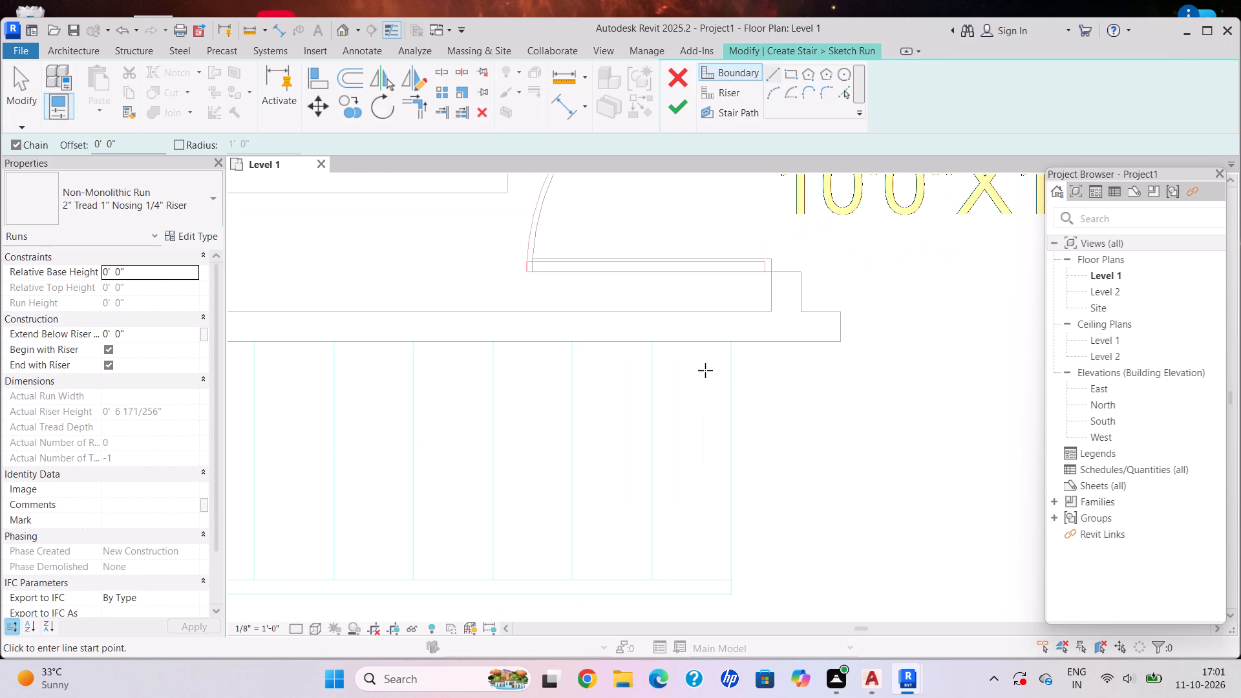
pyautogui.click(734, 343)
pyautogui.scroll(-5, 559, 344)
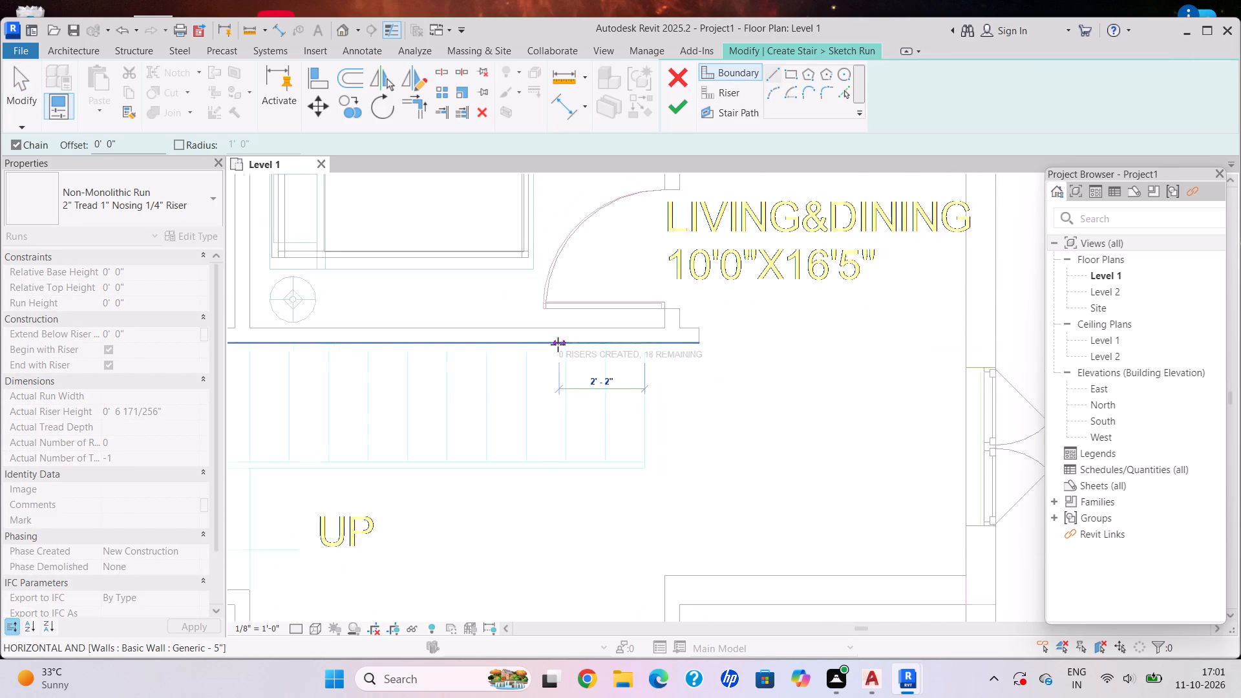
pyautogui.moveTo(558, 344); pyautogui.dragTo(812, 383, button='middle')
pyautogui.moveTo(382, 386); pyautogui.dragTo(464, 260, button='middle')
pyautogui.middleClick(466, 257)
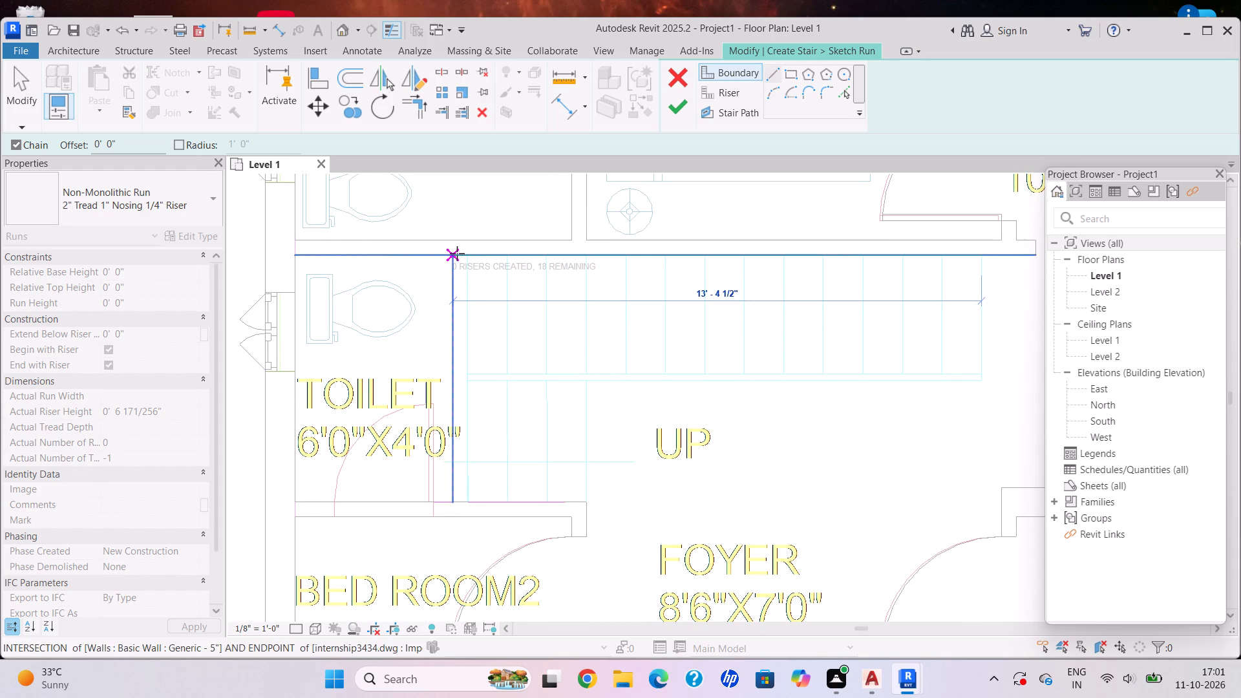
pyautogui.scroll(4, 447, 256)
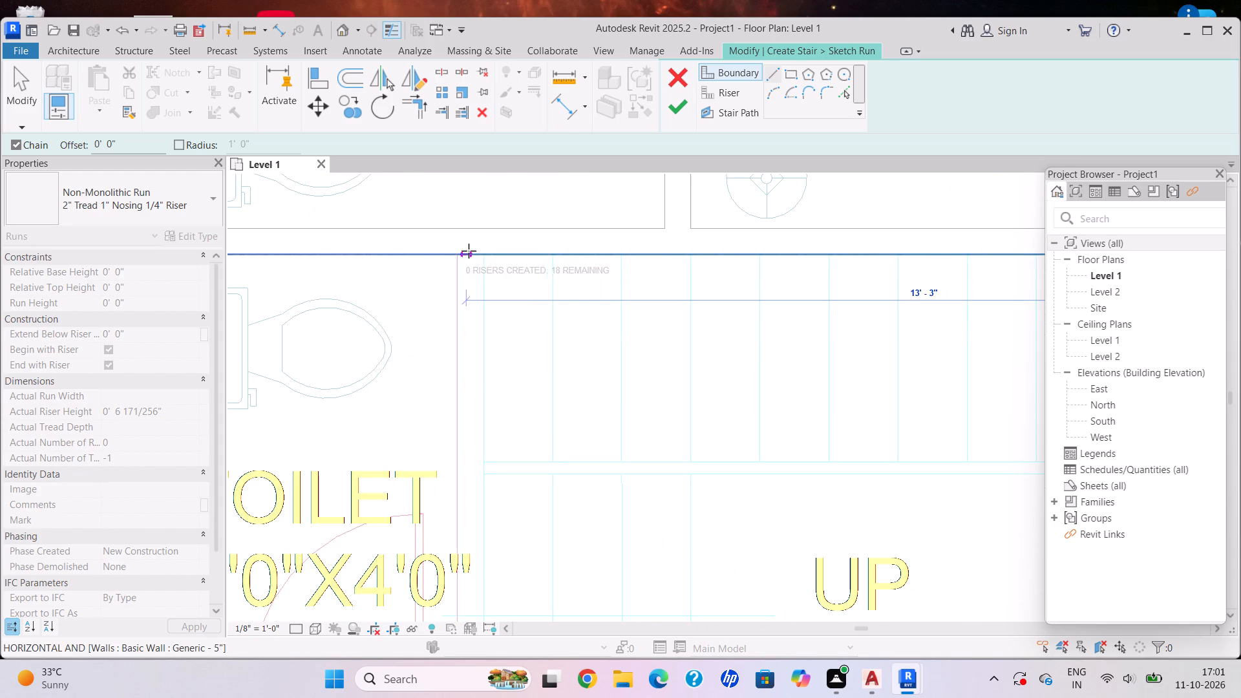
pyautogui.click(456, 252)
pyautogui.scroll(-4, 479, 468)
pyautogui.moveTo(479, 469); pyautogui.dragTo(478, 277, button='middle')
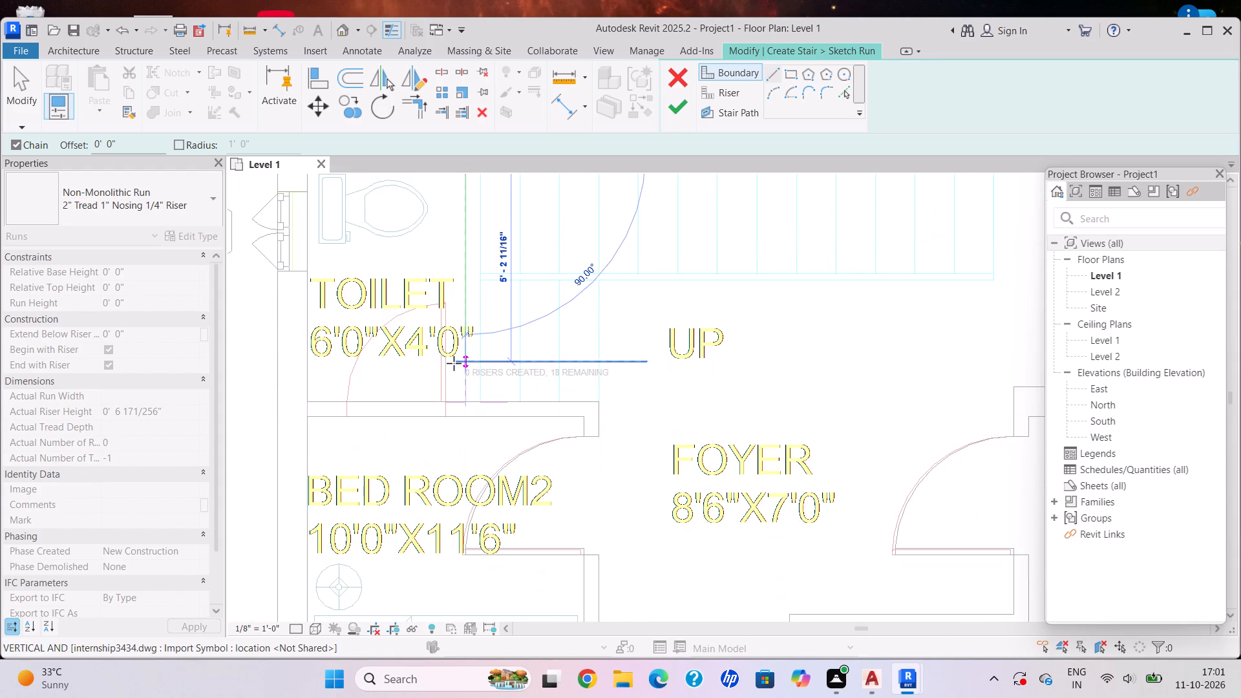
pyautogui.scroll(8, 452, 368)
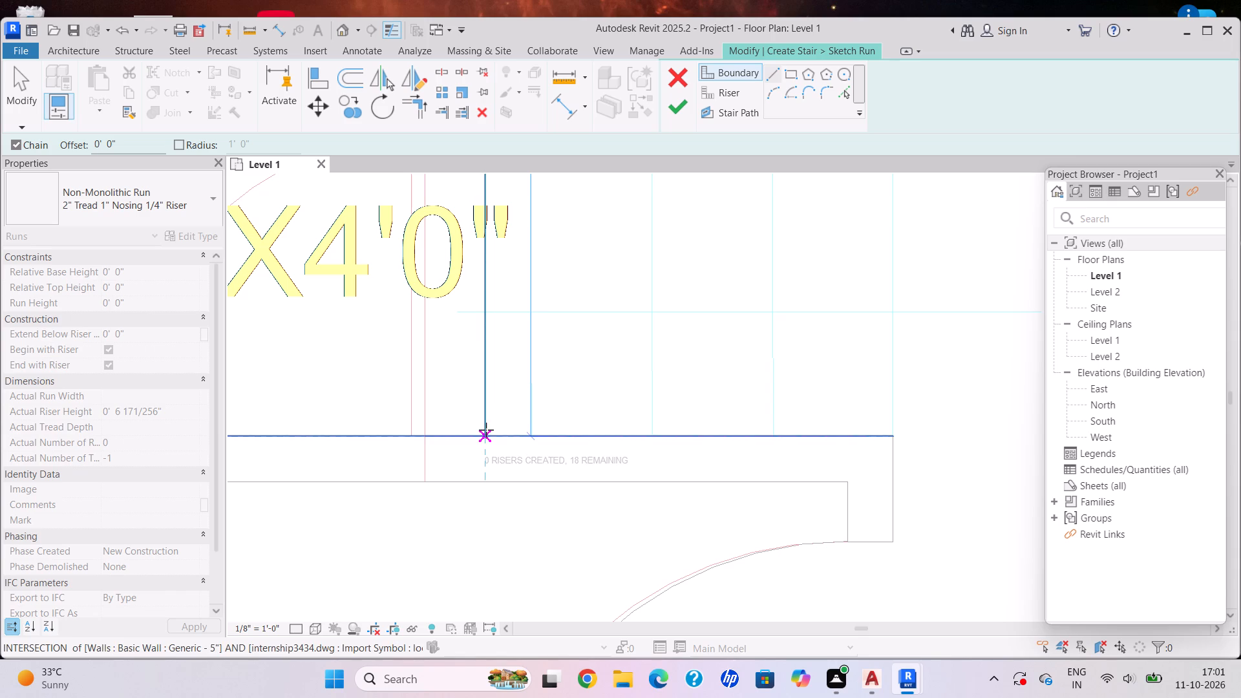
pyautogui.click(484, 432)
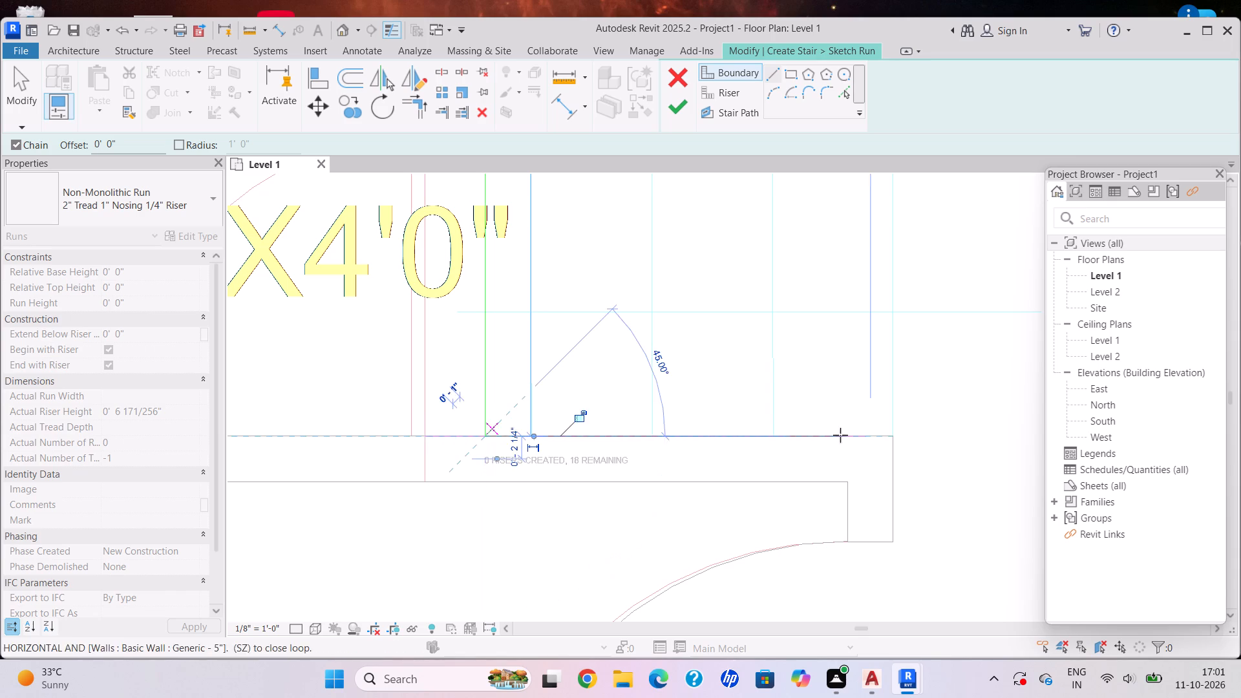
pyautogui.click(893, 437)
pyautogui.press('Escape')
# Draw the inner boundary line of the upper flight from its open end to the plan's tread line nearest the toilet.
pyautogui.scroll(-9, 843, 389)
pyautogui.moveTo(838, 346); pyautogui.dragTo(750, 441, button='middle')
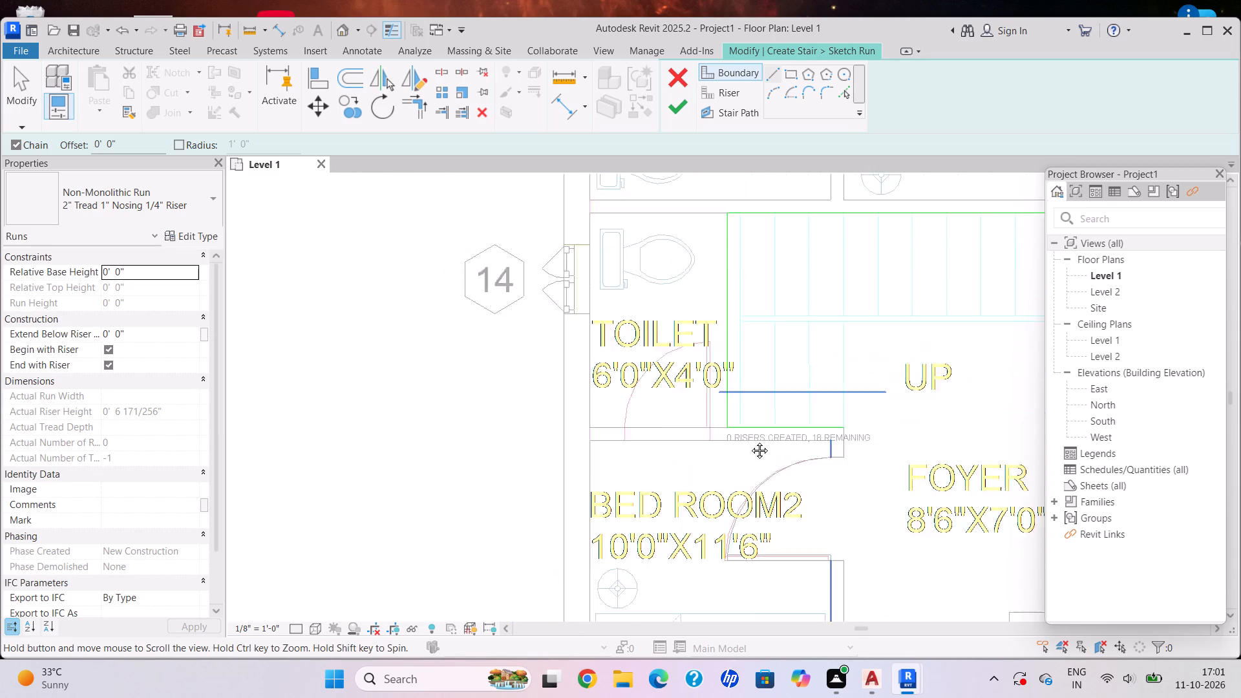
pyautogui.moveTo(750, 441); pyautogui.dragTo(715, 458, button='middle')
pyautogui.moveTo(930, 383); pyautogui.dragTo(717, 411, button='middle')
pyautogui.scroll(1, 722, 410)
pyautogui.scroll(8, 904, 387)
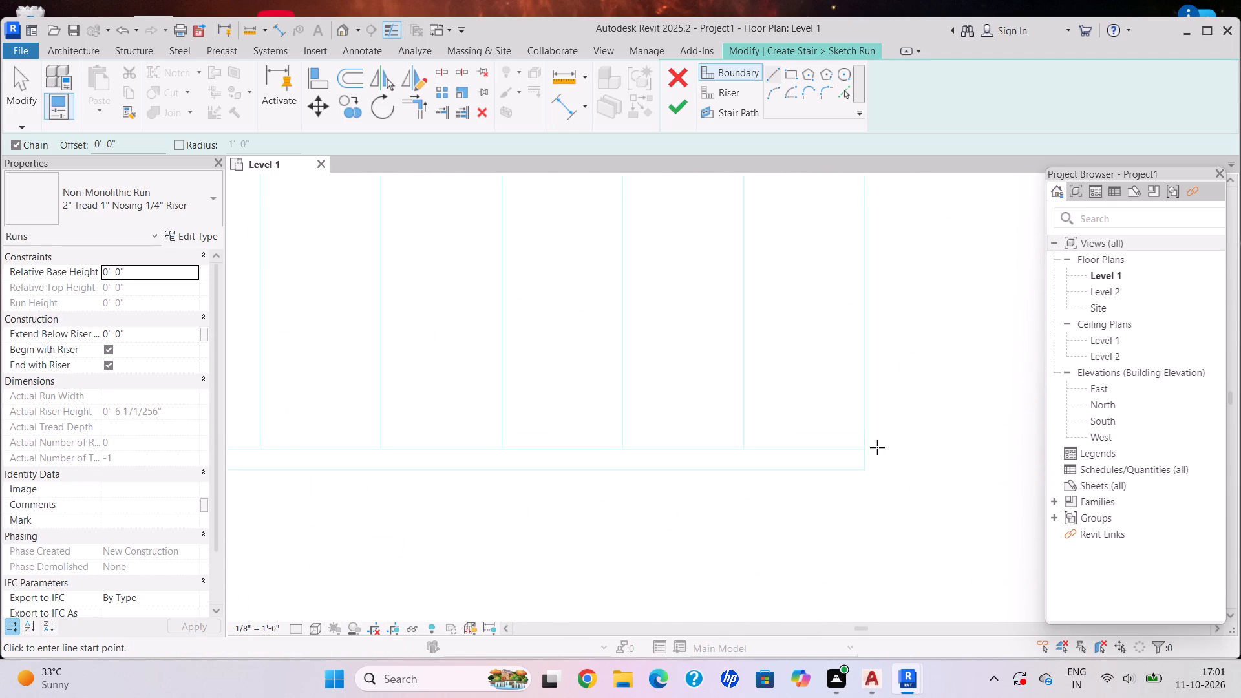
pyautogui.scroll(6, 877, 447)
pyautogui.scroll(-1, 877, 447)
pyautogui.click(847, 449)
pyautogui.scroll(-2, 513, 399)
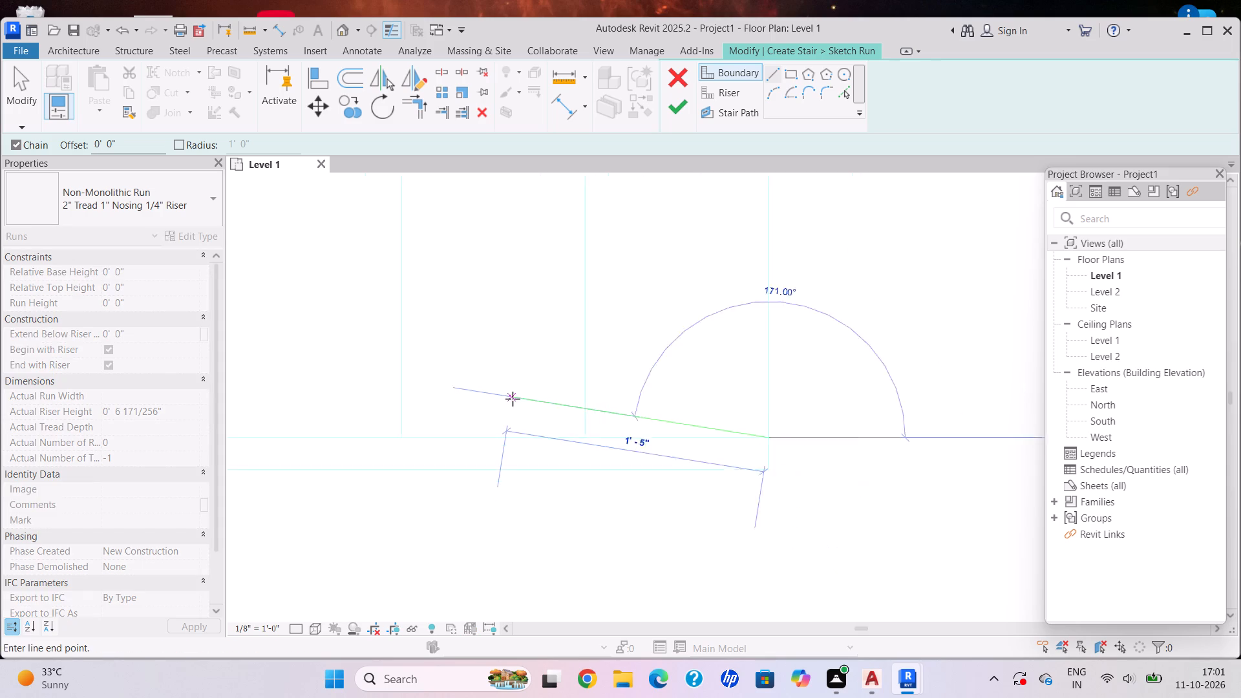
pyautogui.scroll(-4, 513, 399)
pyautogui.moveTo(514, 401); pyautogui.dragTo(794, 417, button='middle')
pyautogui.scroll(-3, 488, 421)
pyautogui.moveTo(487, 421); pyautogui.dragTo(669, 423, button='middle')
pyautogui.moveTo(453, 439); pyautogui.dragTo(807, 438, button='middle')
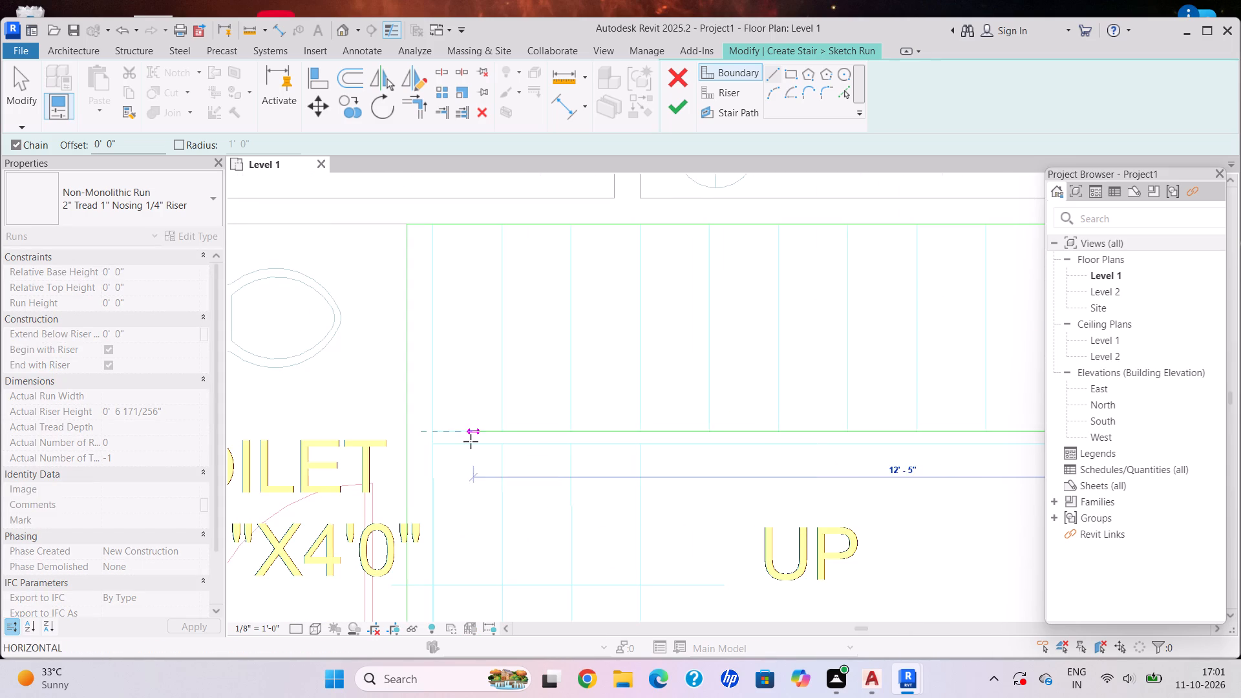
pyautogui.moveTo(469, 442); pyautogui.dragTo(557, 444, button='middle')
pyautogui.scroll(8, 510, 442)
pyautogui.scroll(-1, 529, 427)
pyautogui.scroll(2, 529, 427)
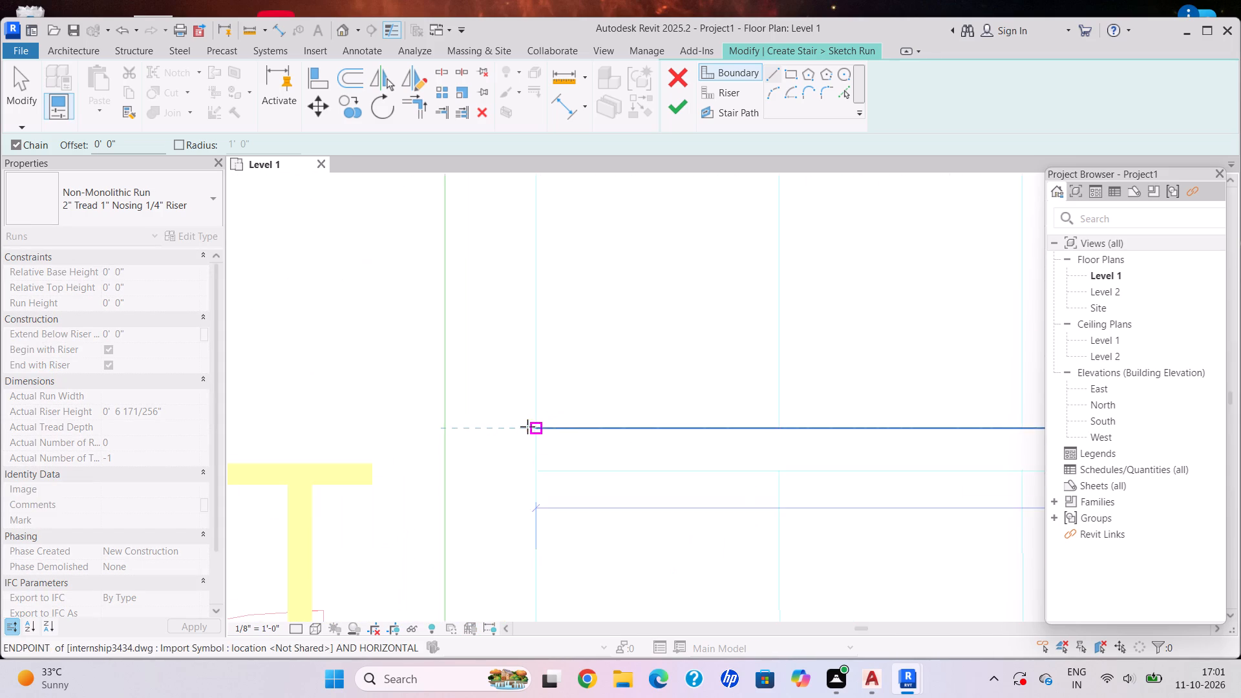
pyautogui.click(535, 428)
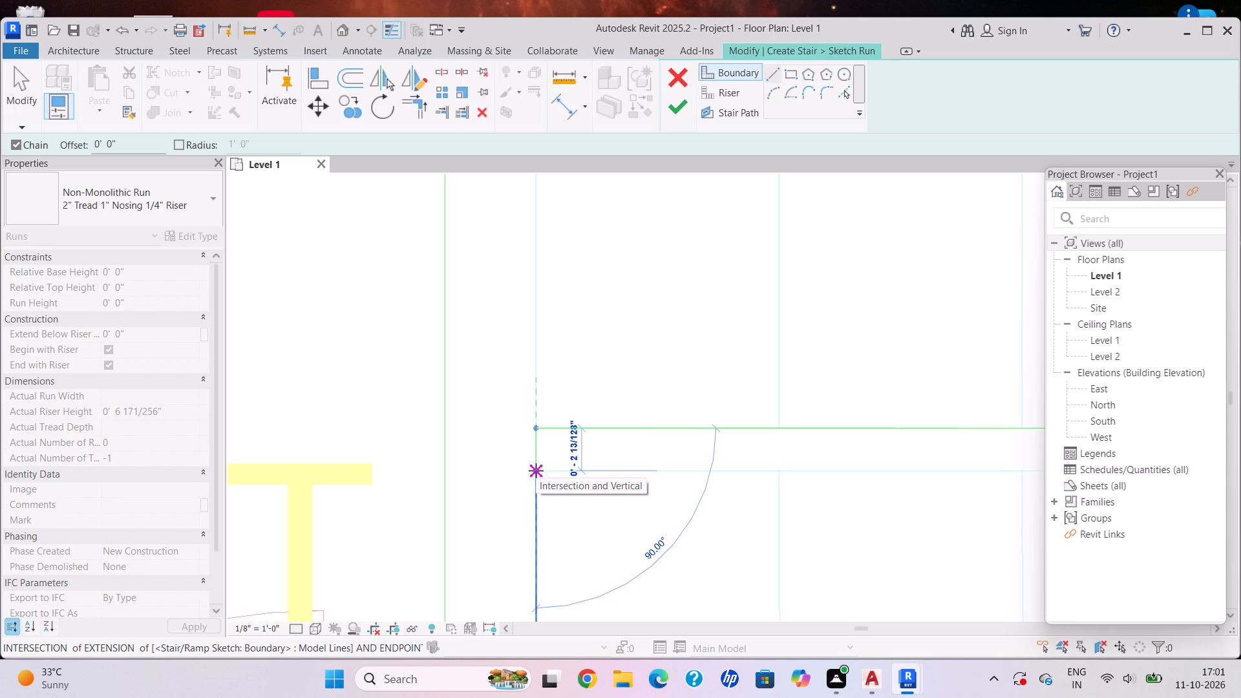
# Continue the inner boundary about 2 inches toward the foyer and back along the parallel plan line to the flight's open end.
pyautogui.click(536, 471)
pyautogui.scroll(-4, 734, 478)
pyautogui.moveTo(734, 478); pyautogui.dragTo(558, 474, button='middle')
pyautogui.moveTo(892, 465); pyautogui.dragTo(501, 390, button='middle')
pyautogui.scroll(-1, 448, 385)
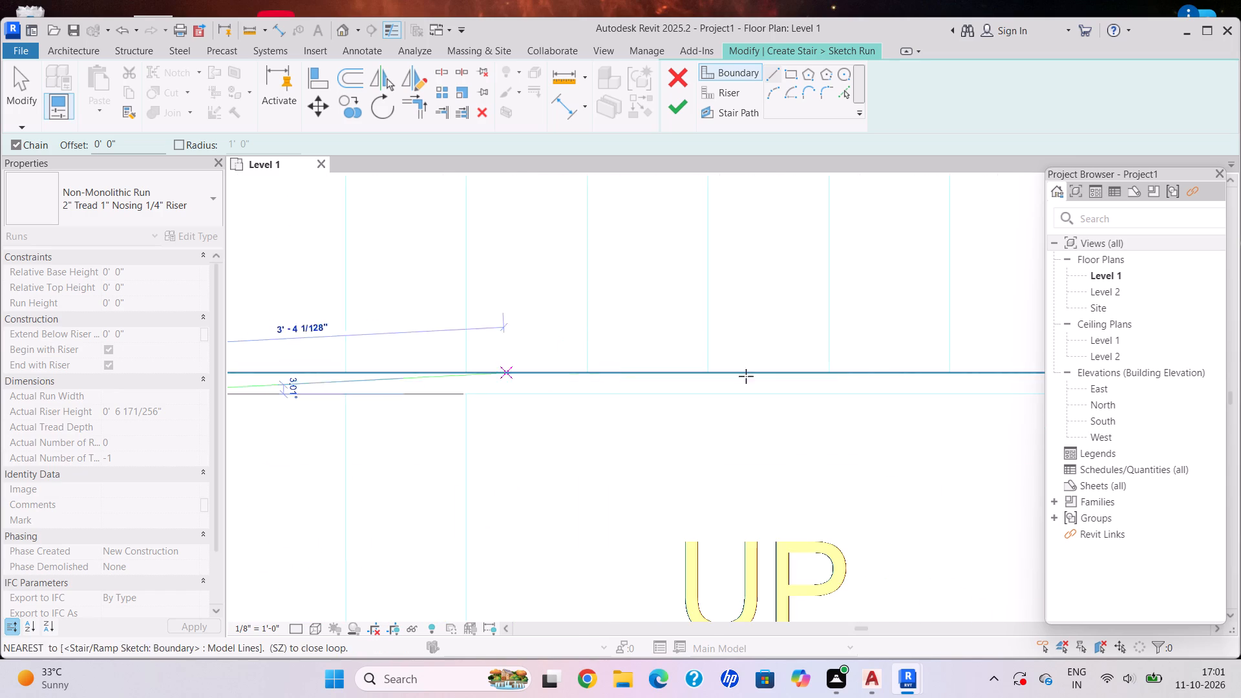
pyautogui.moveTo(884, 376); pyautogui.dragTo(560, 376, button='middle')
pyautogui.moveTo(861, 424); pyautogui.dragTo(580, 418, button='middle')
pyautogui.moveTo(843, 388); pyautogui.dragTo(759, 388, button='middle')
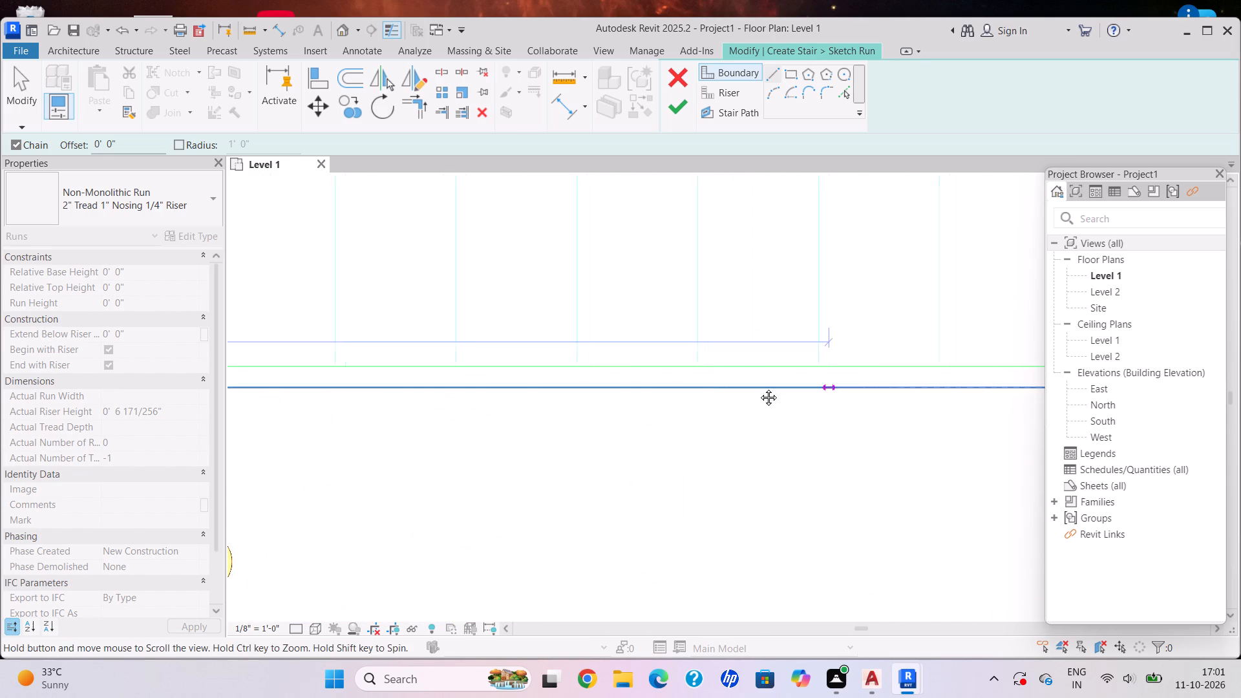
pyautogui.moveTo(759, 388); pyautogui.dragTo(465, 407, button='middle')
pyautogui.scroll(10, 697, 412)
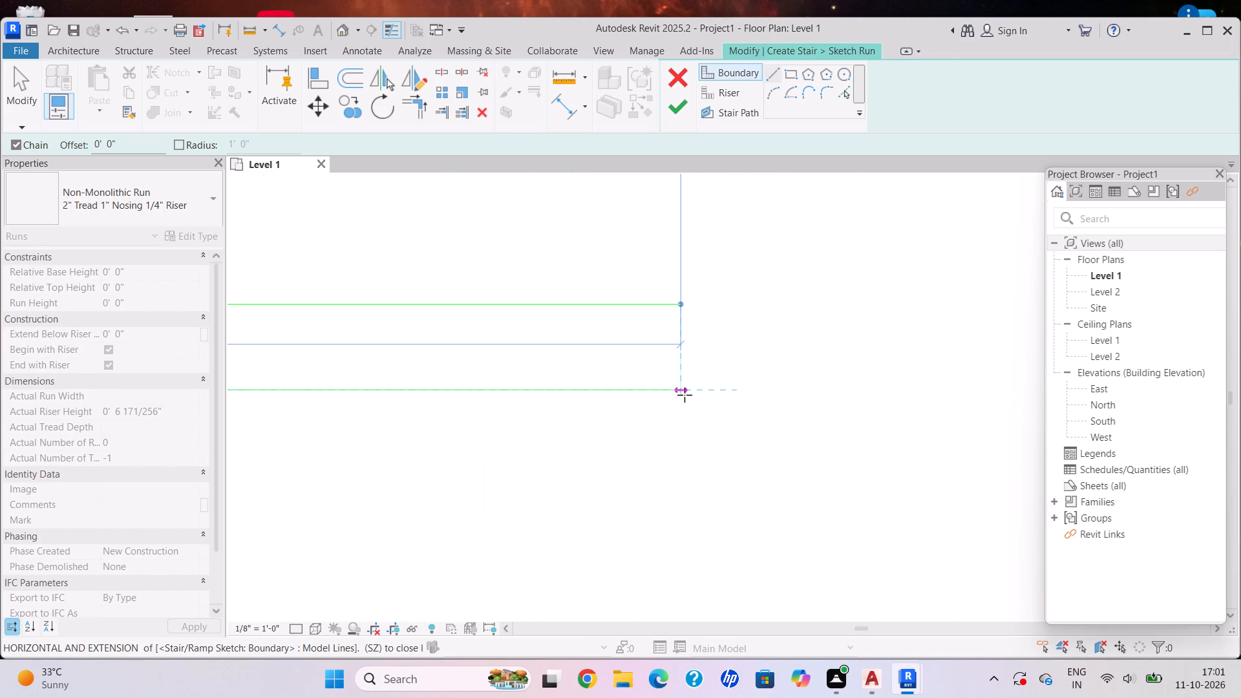
pyautogui.click(684, 391)
pyautogui.press('Escape')
# Draw a 3'-0" riser line across the open end of the upper flight, between its inner and outer boundaries.
pyautogui.scroll(-3, 649, 363)
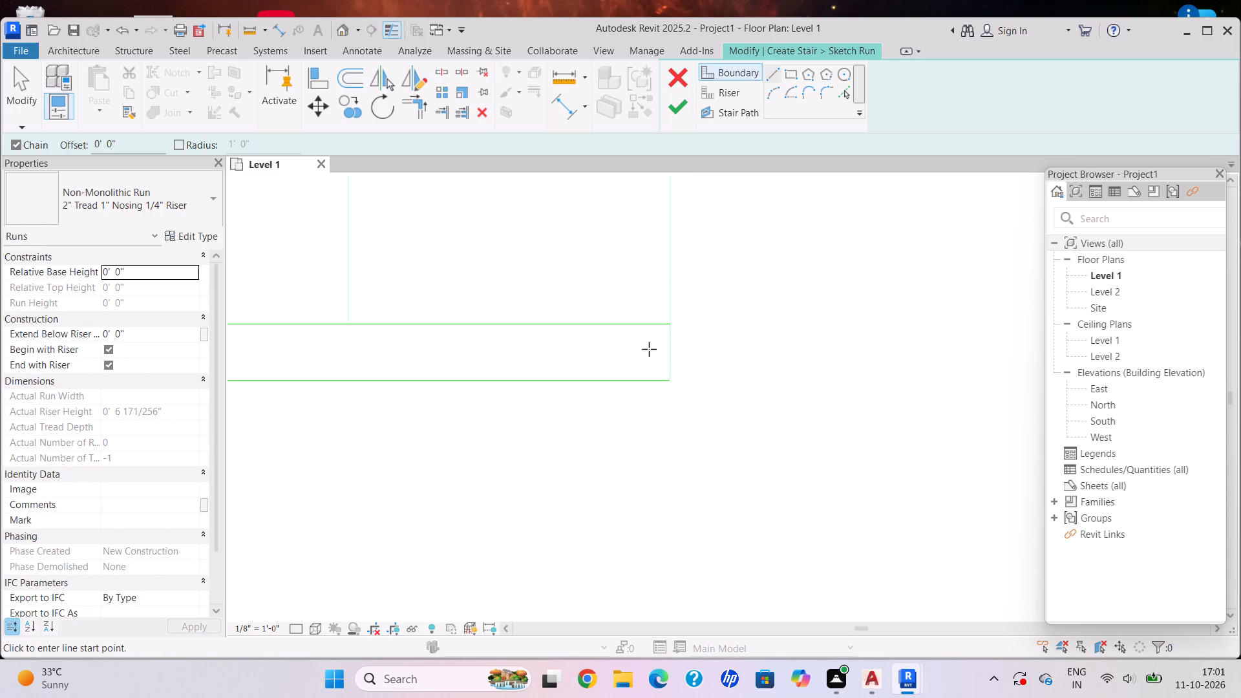
pyautogui.scroll(-3, 649, 349)
pyautogui.moveTo(652, 347); pyautogui.dragTo(701, 436, button='middle')
pyautogui.click(717, 89)
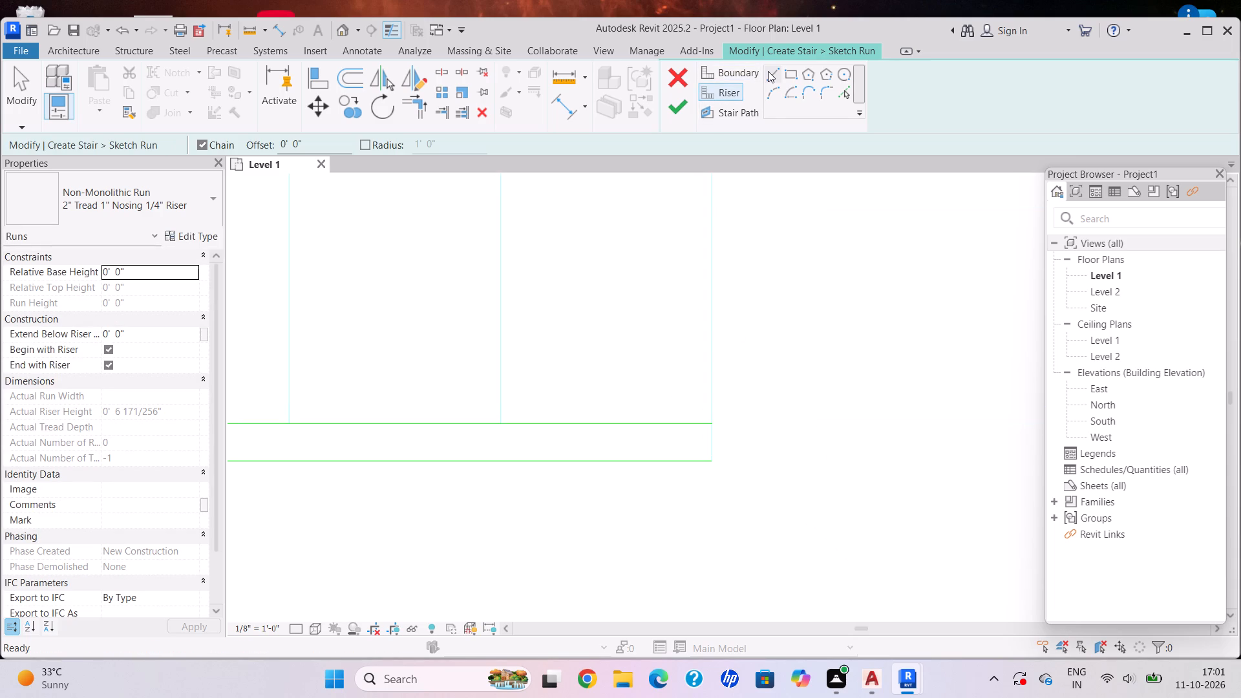
pyautogui.click(769, 71)
pyautogui.scroll(-1, 689, 254)
pyautogui.moveTo(690, 257); pyautogui.dragTo(750, 405, button='middle')
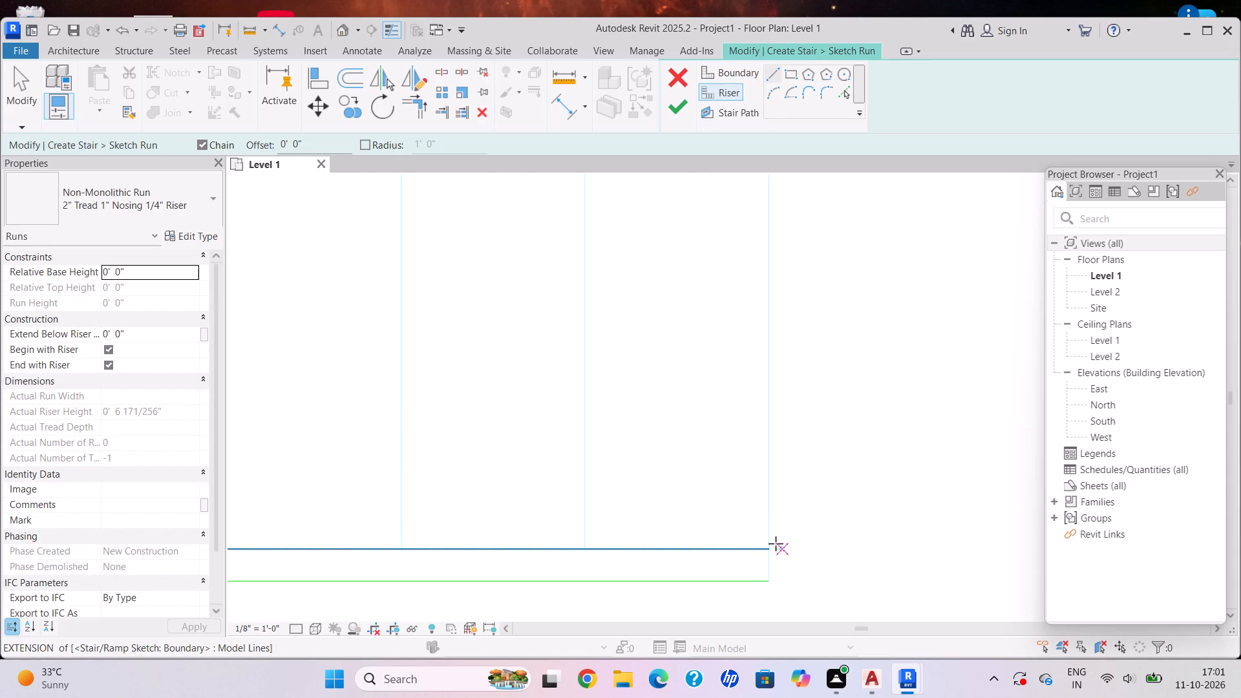
pyautogui.click(767, 551)
pyautogui.scroll(-2, 770, 279)
pyautogui.moveTo(770, 279); pyautogui.dragTo(798, 453, button='middle')
pyautogui.scroll(-2, 783, 377)
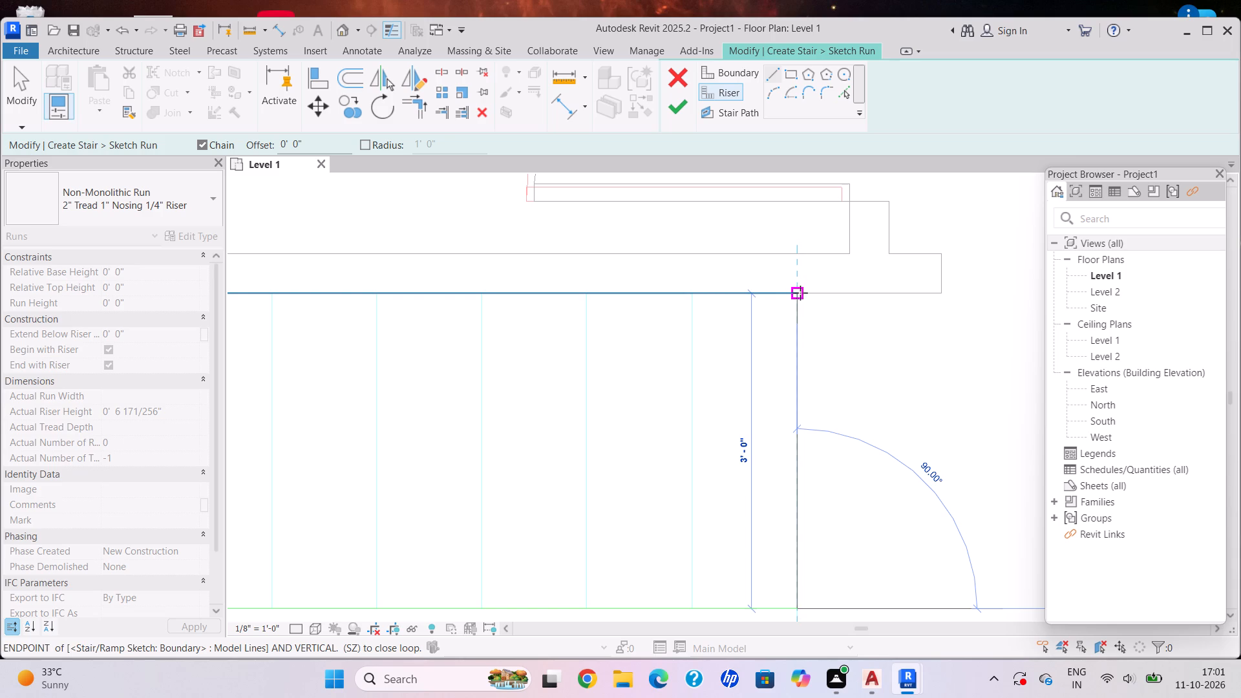
pyautogui.click(796, 292)
# Draw four 3'-0" riser lines on the upper flight's plan treads, 1'-0" apart, starting beside the open-end riser.
pyautogui.scroll(-1, 714, 445)
pyautogui.moveTo(714, 441); pyautogui.dragTo(757, 262, button='middle')
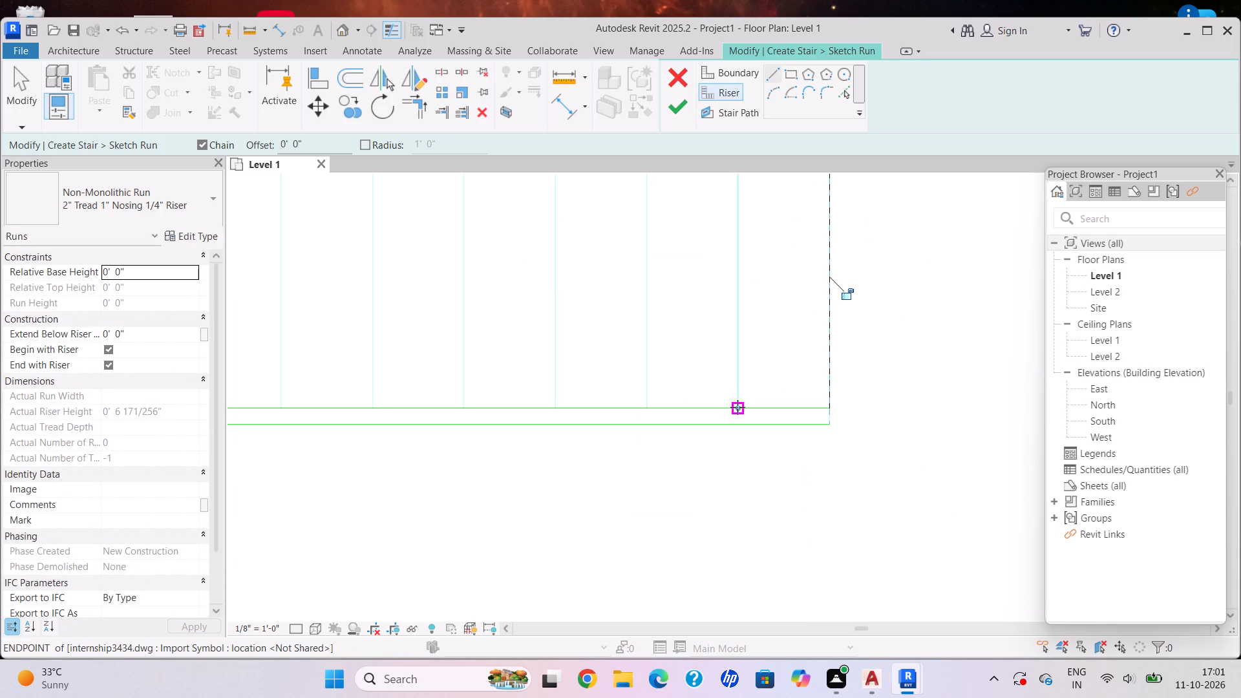
pyautogui.click(735, 408)
pyautogui.moveTo(741, 235); pyautogui.dragTo(758, 403, button='middle')
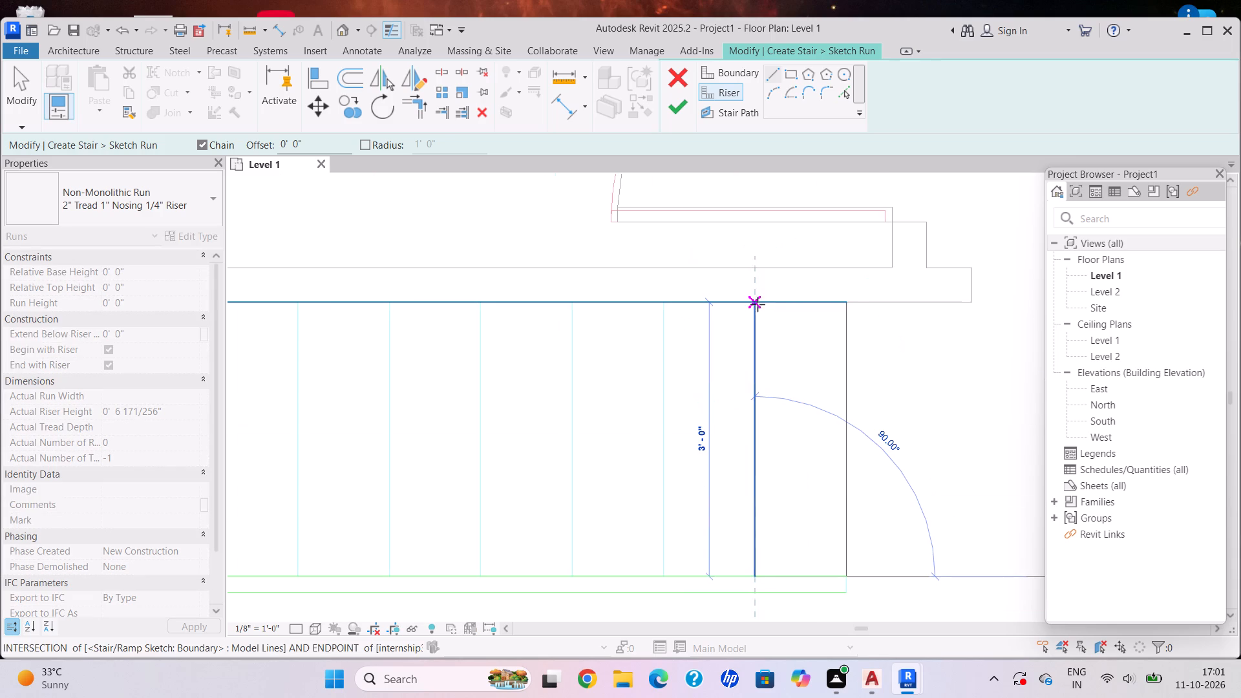
pyautogui.click(752, 304)
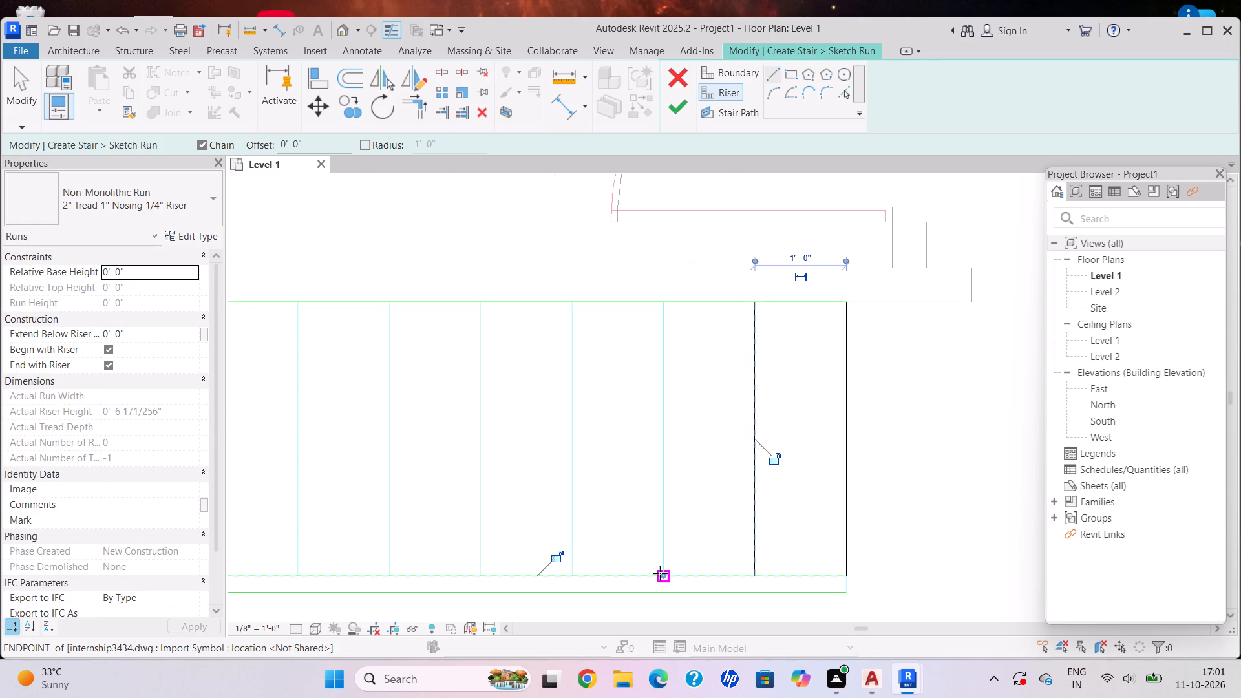
pyautogui.click(663, 575)
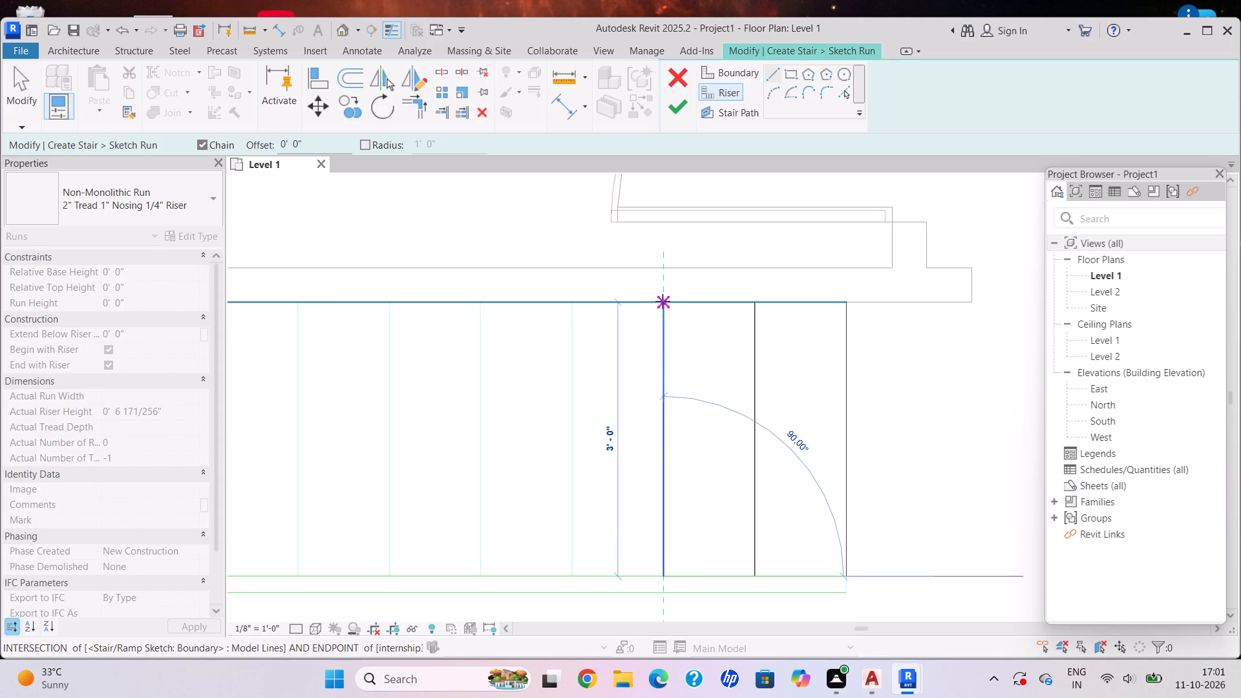
pyautogui.click(663, 301)
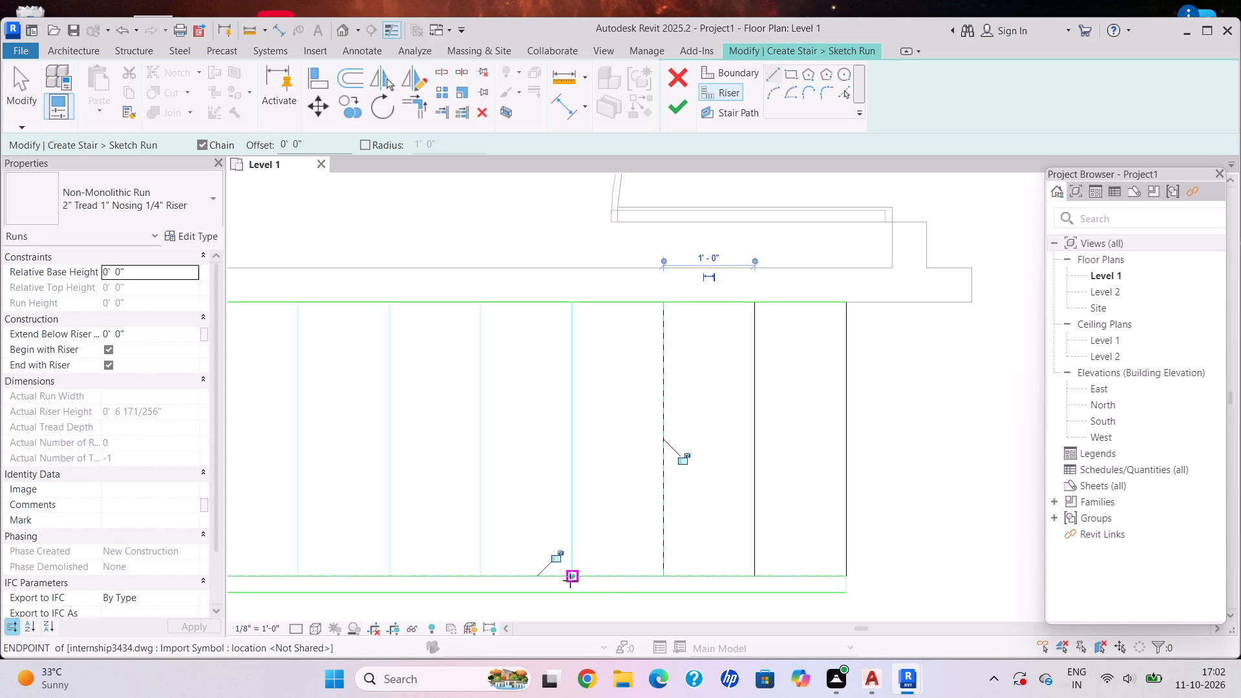
pyautogui.click(569, 580)
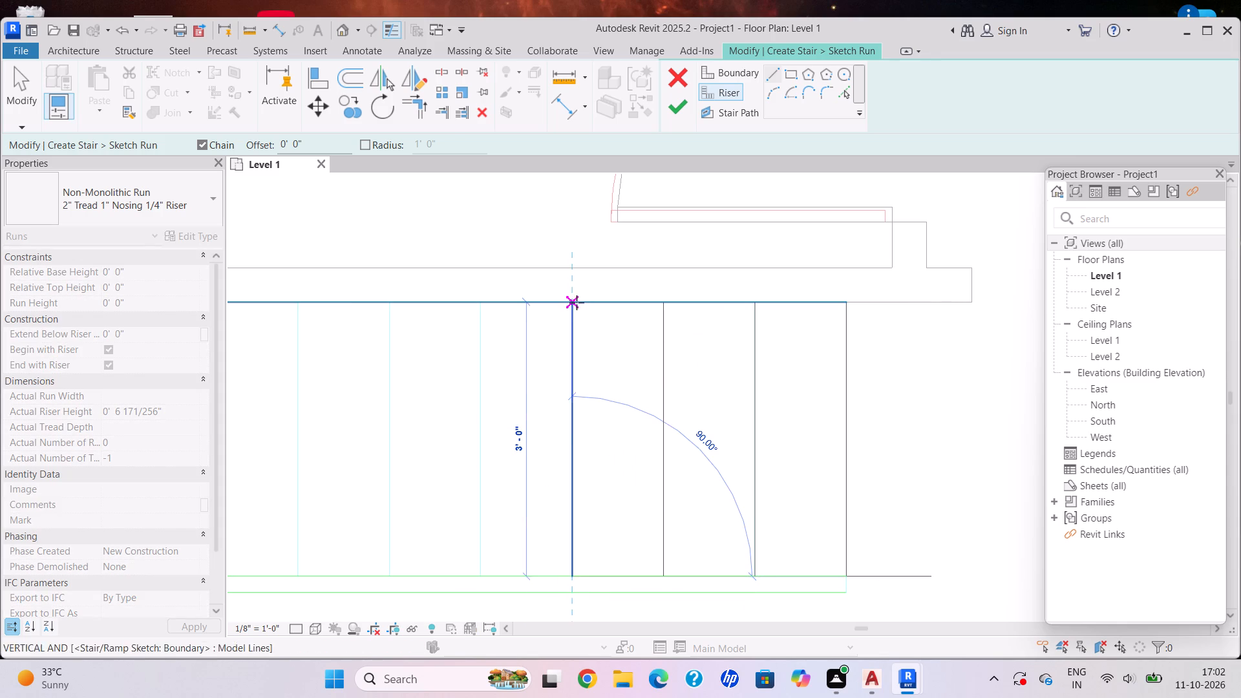
pyautogui.click(575, 302)
pyautogui.click(480, 574)
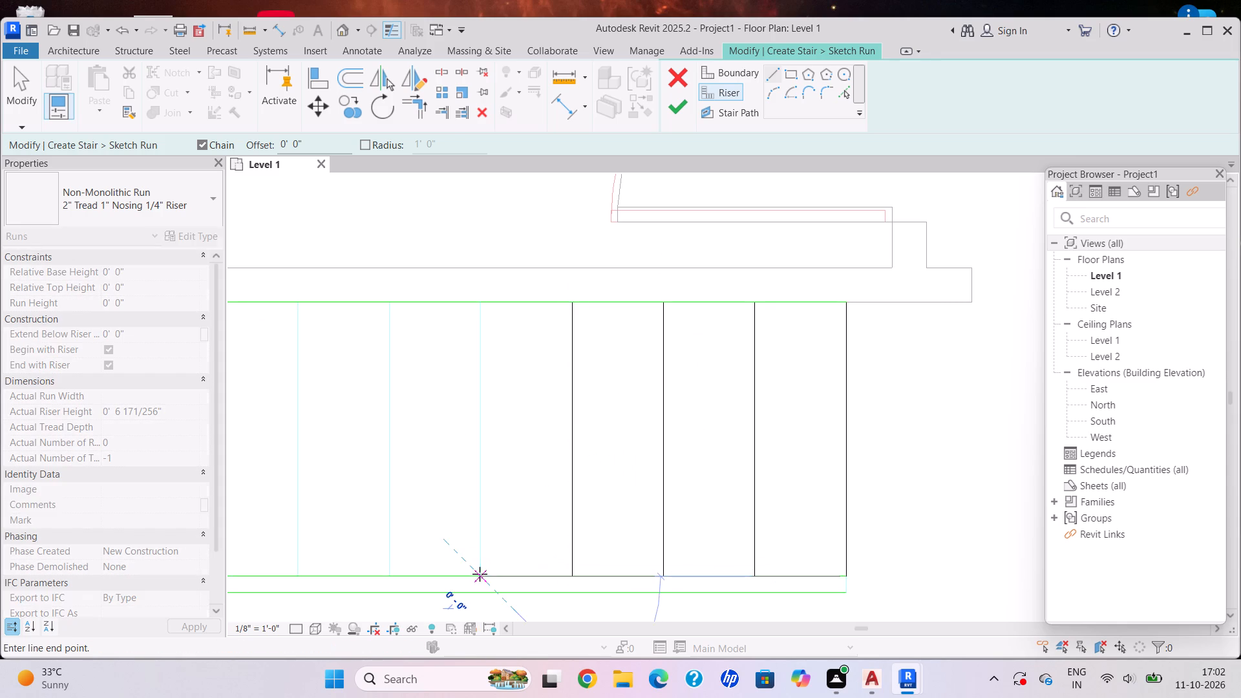
pyautogui.click(480, 308)
# Continue the upper flight toward the toilet with four more 3'-0" riser lines on the plan treads, spaced 1'-0" apart.
pyautogui.scroll(-1, 408, 483)
pyautogui.moveTo(412, 485); pyautogui.dragTo(477, 471, button='middle')
pyautogui.moveTo(509, 463); pyautogui.dragTo(618, 447, button='middle')
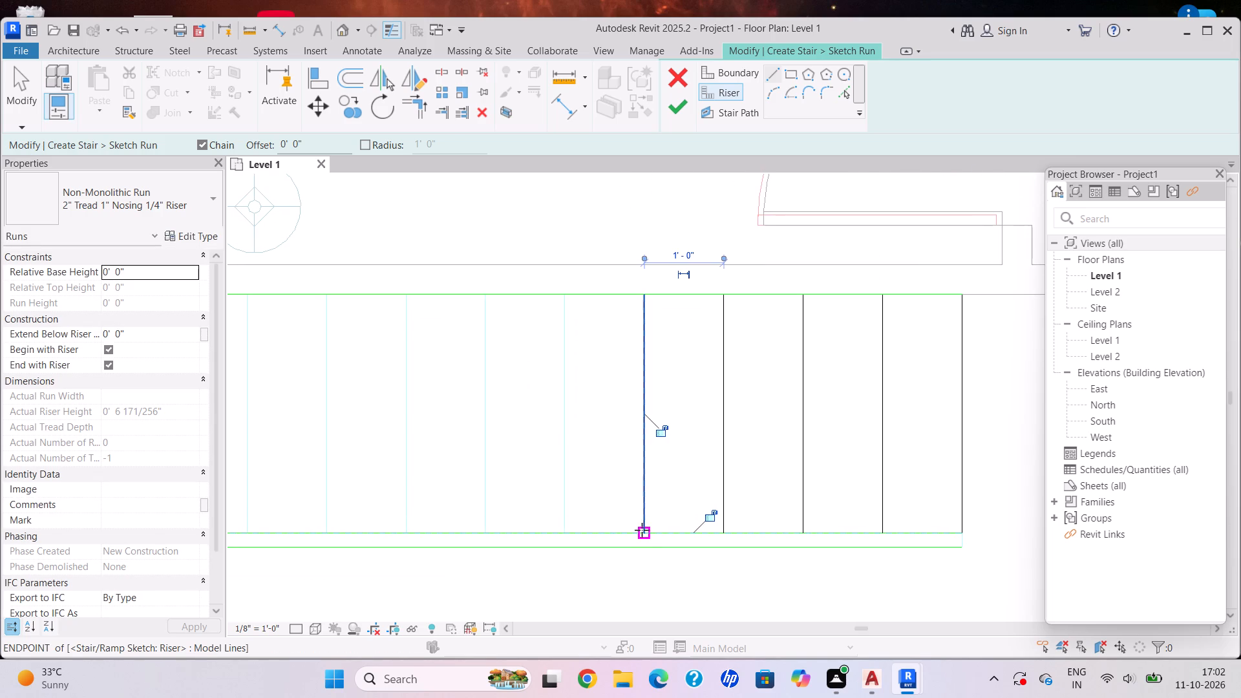
pyautogui.click(643, 534)
pyautogui.press('Escape')
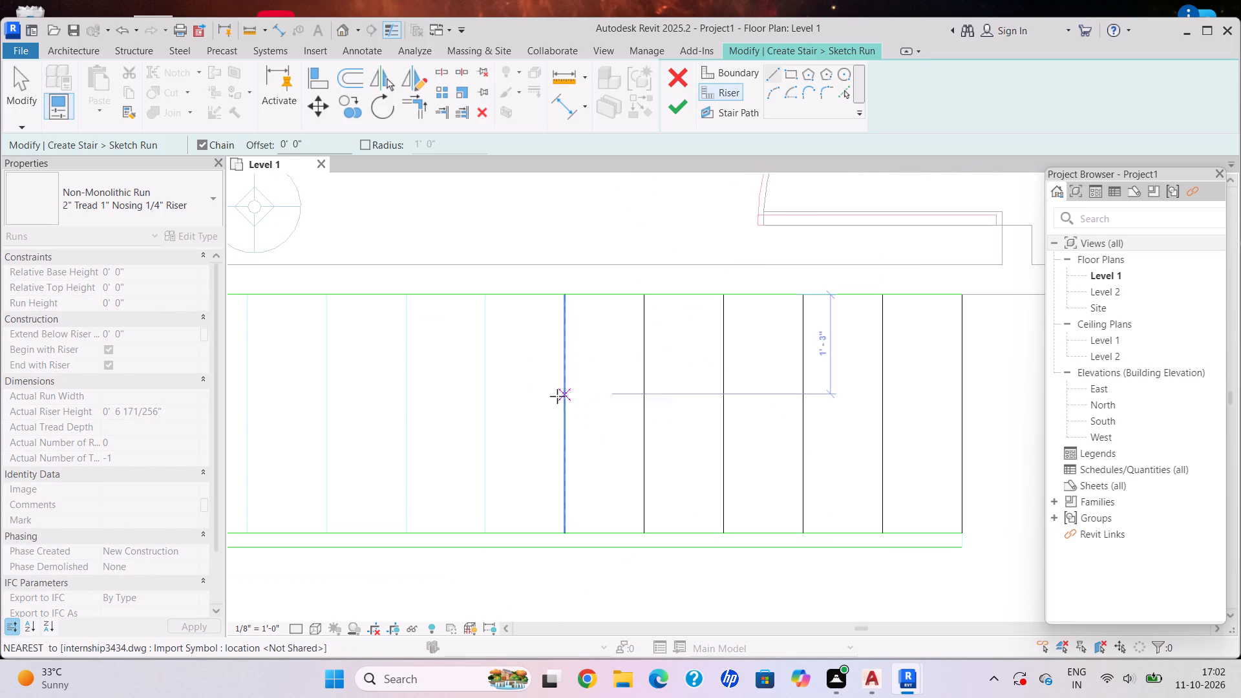
pyautogui.click(564, 536)
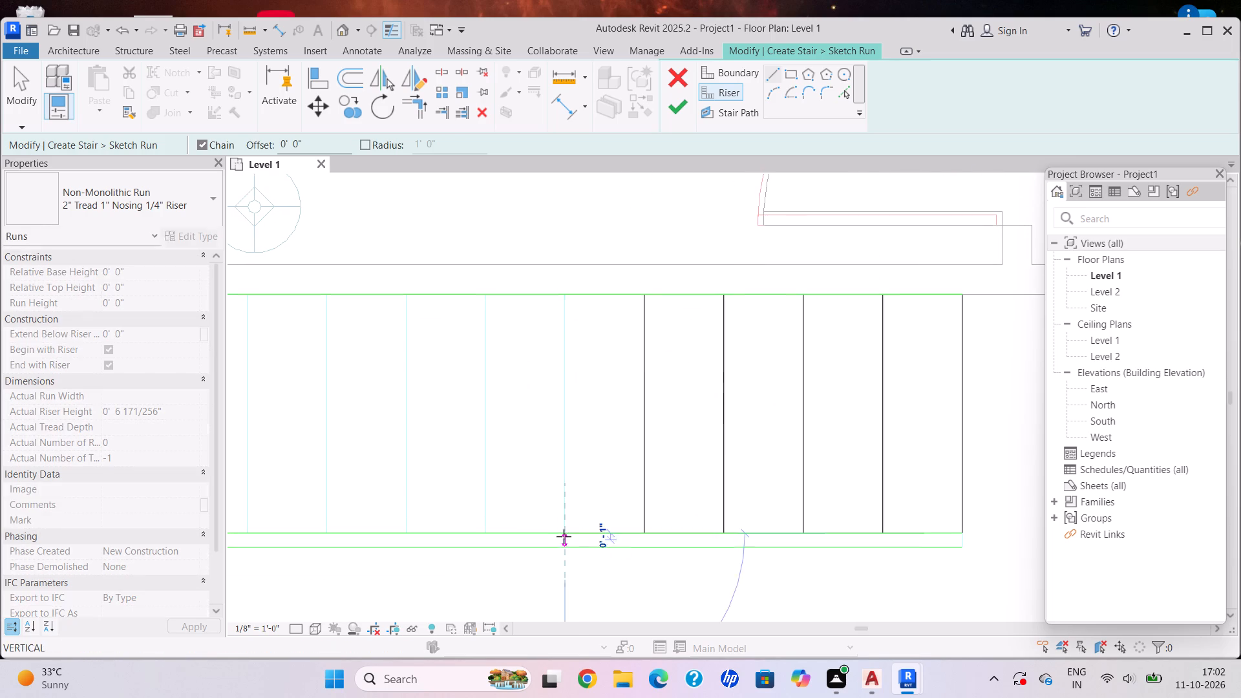
pyautogui.click(567, 295)
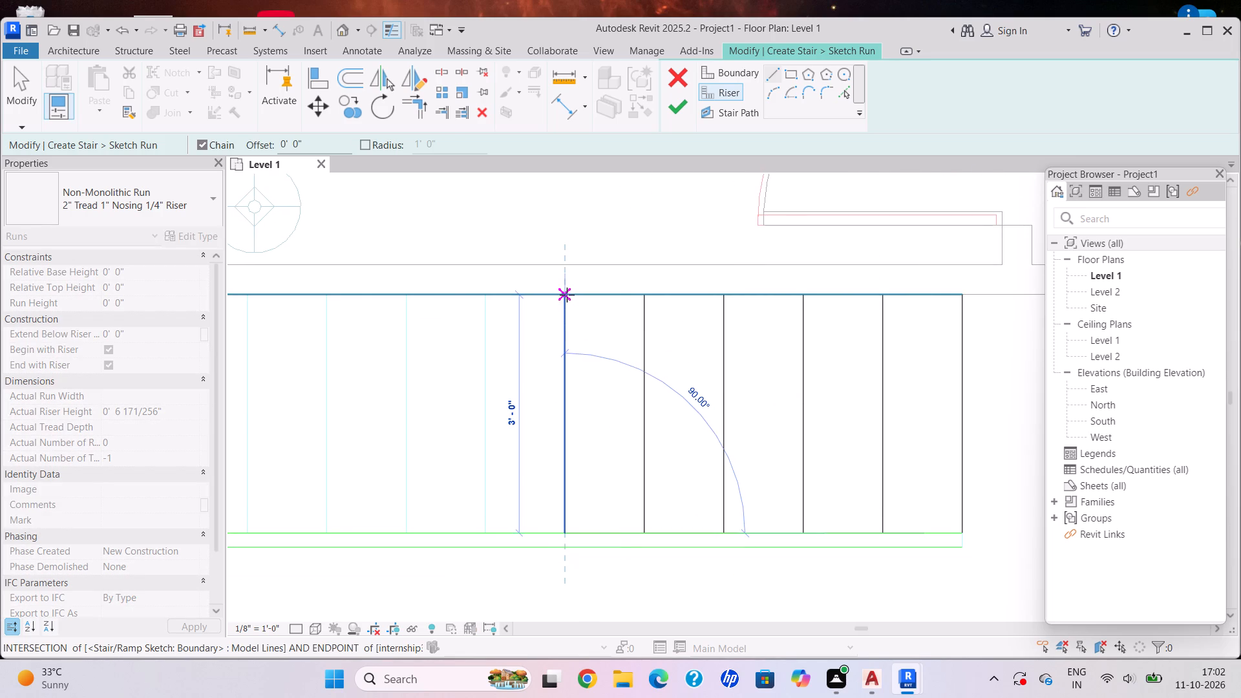
pyautogui.click(482, 533)
pyautogui.click(487, 297)
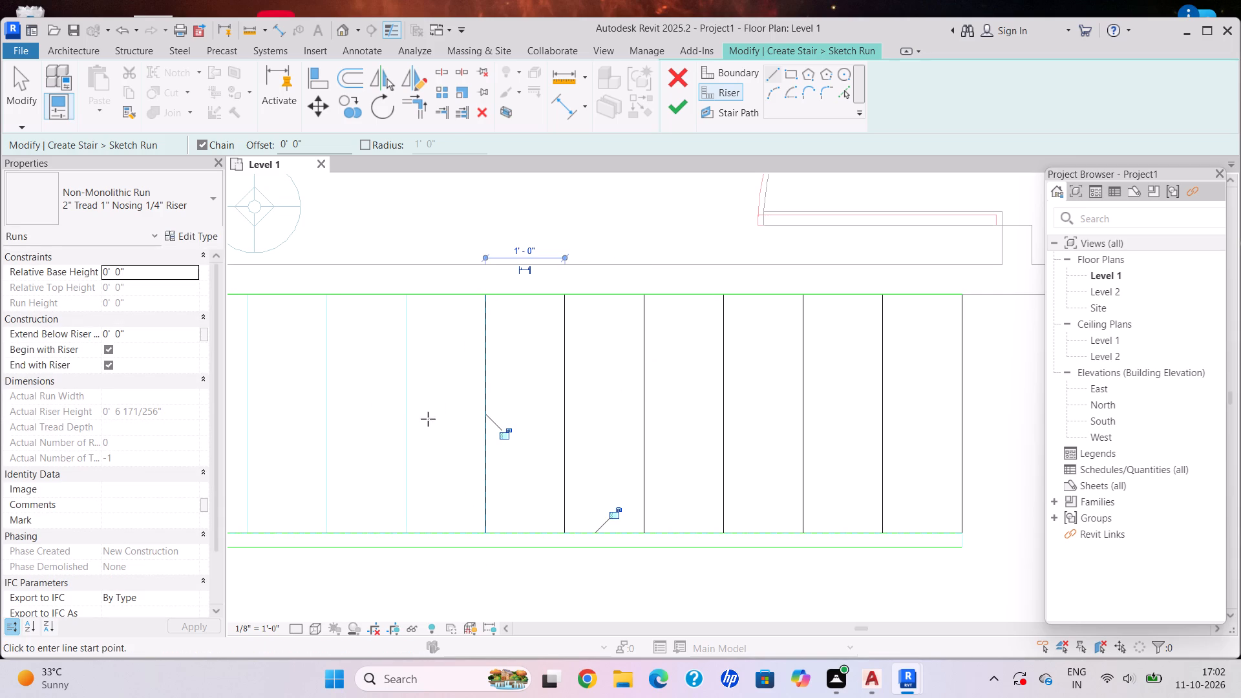
pyautogui.click(403, 533)
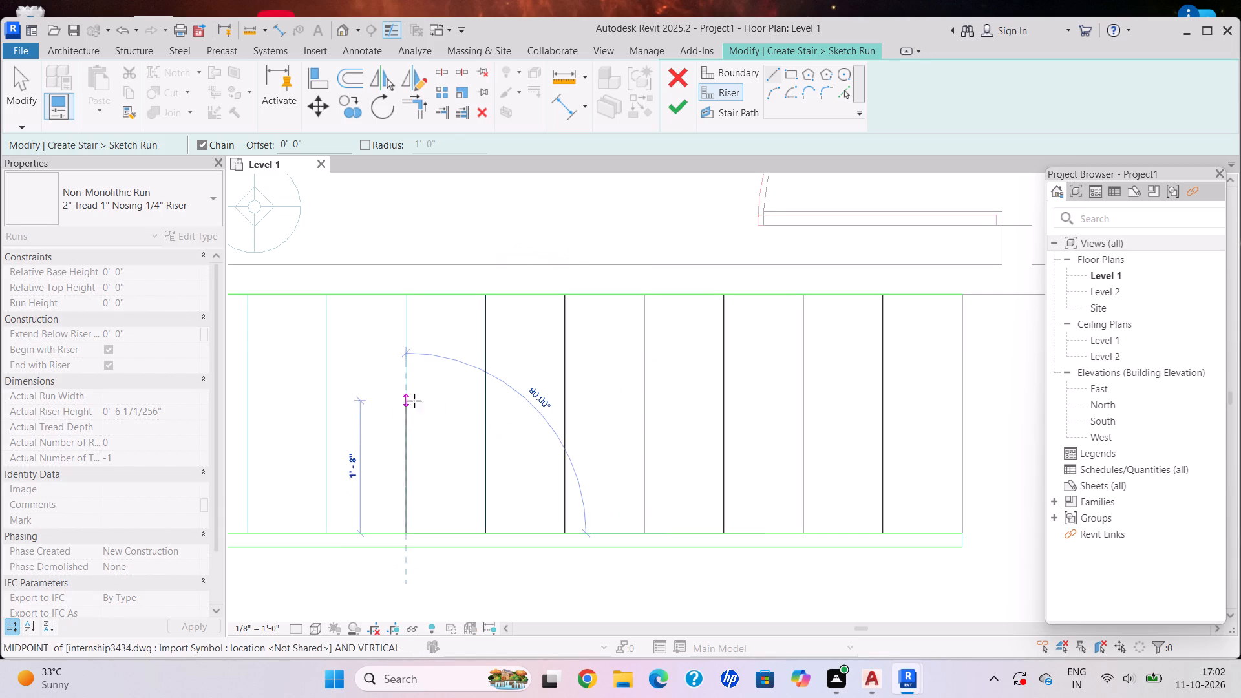
pyautogui.click(408, 295)
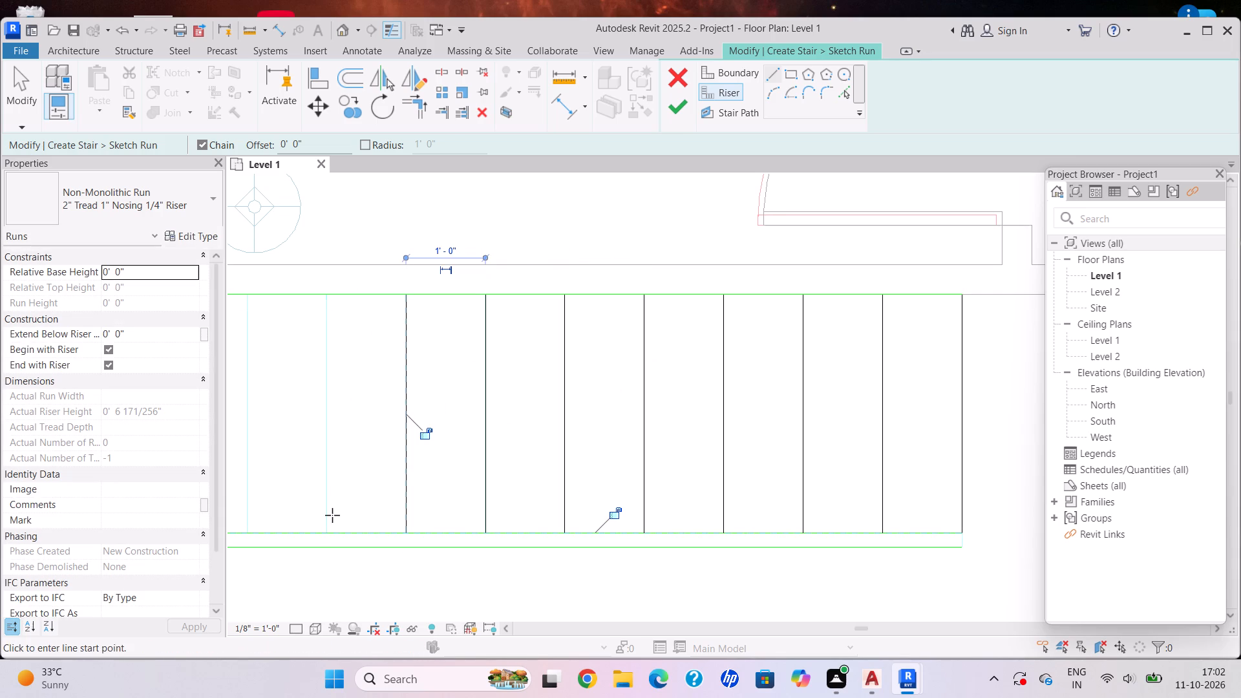
pyautogui.click(324, 535)
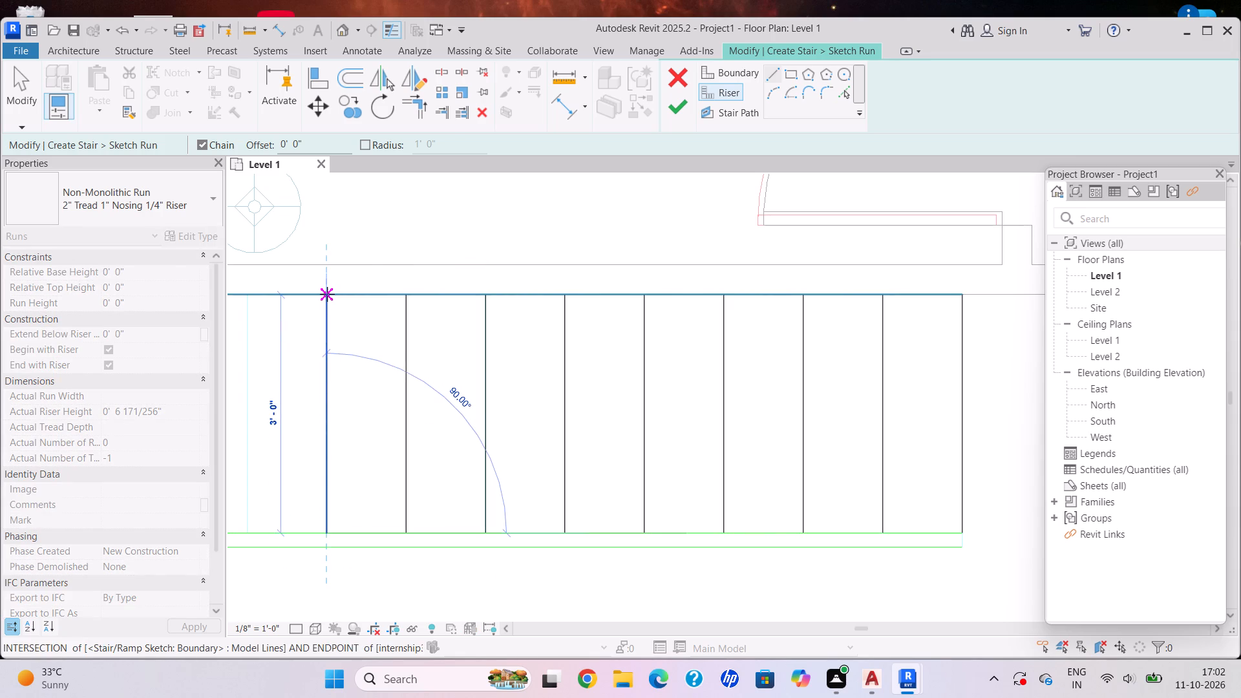
pyautogui.click(327, 294)
# Add three more 3'-0" riser lines at 1'-0" spacing along the upper flight, continuing toward the toilet.
pyautogui.scroll(-2, 327, 361)
pyautogui.moveTo(352, 377); pyautogui.dragTo(544, 417, button='middle')
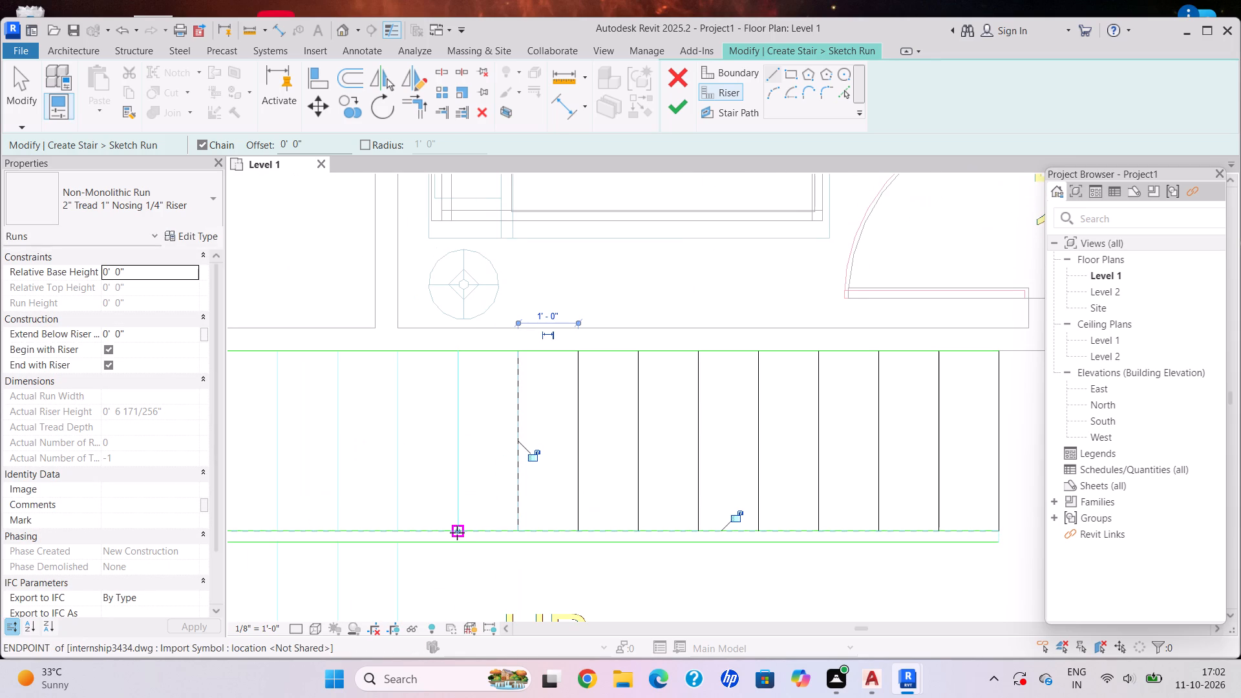
pyautogui.click(458, 533)
pyautogui.click(459, 353)
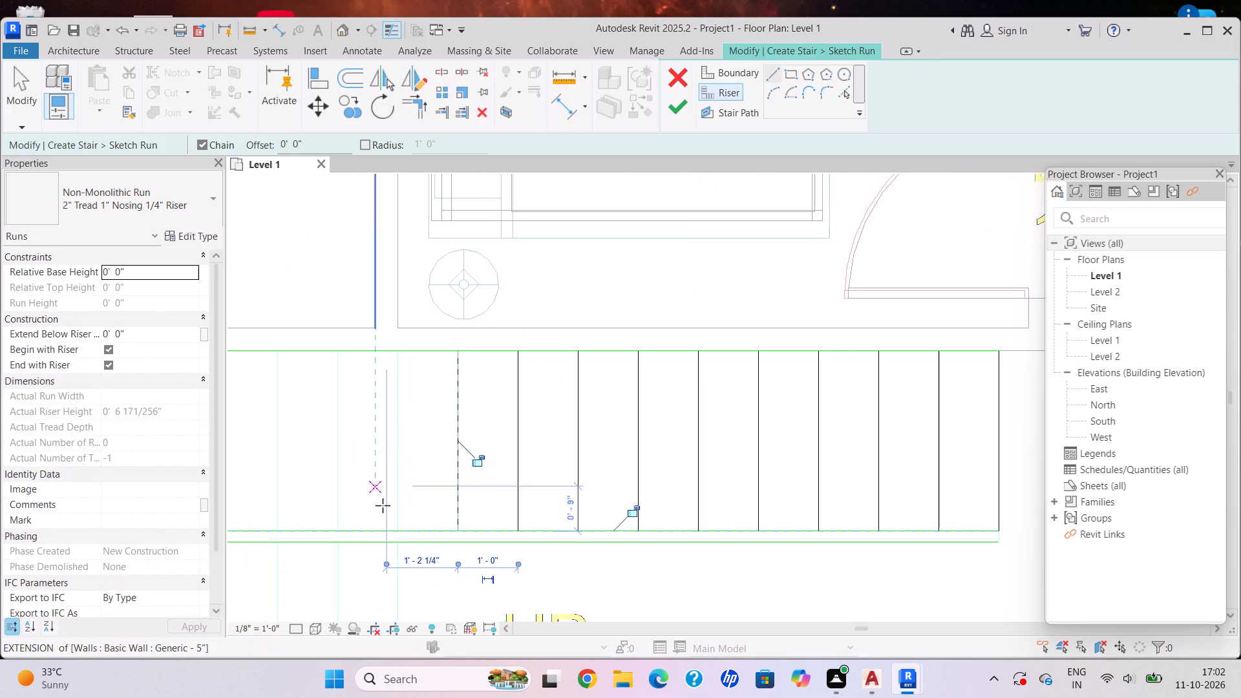
pyautogui.click(396, 531)
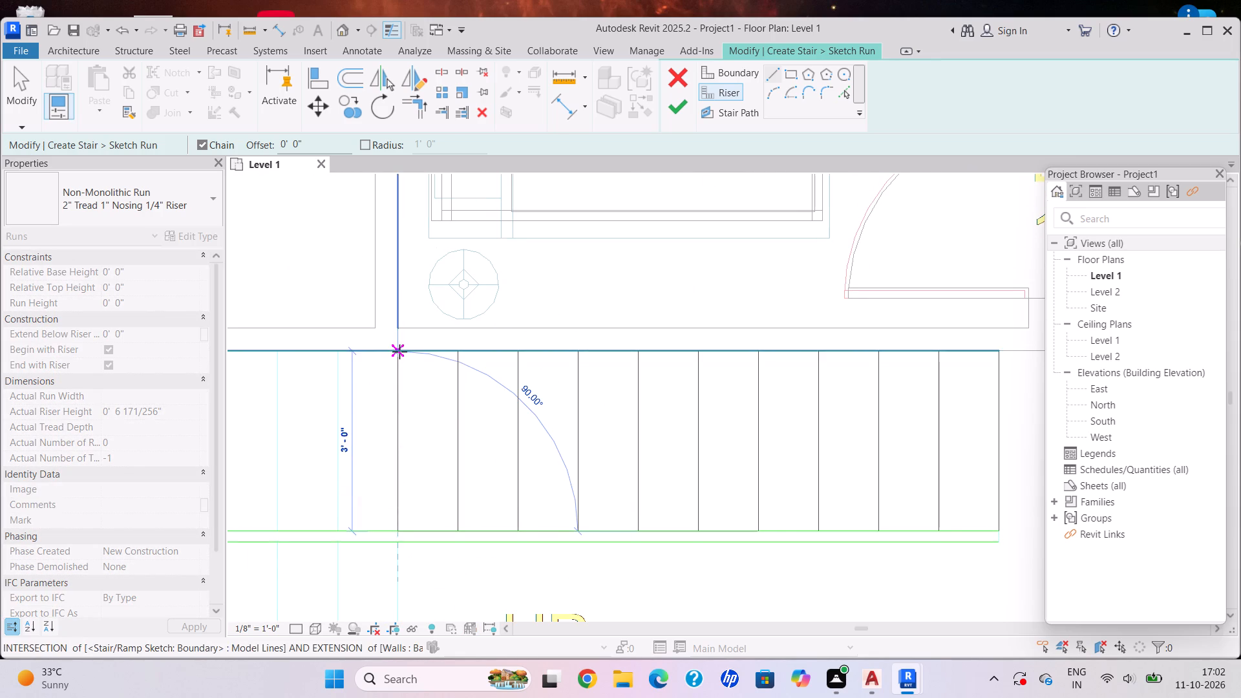
pyautogui.click(399, 352)
pyautogui.click(339, 533)
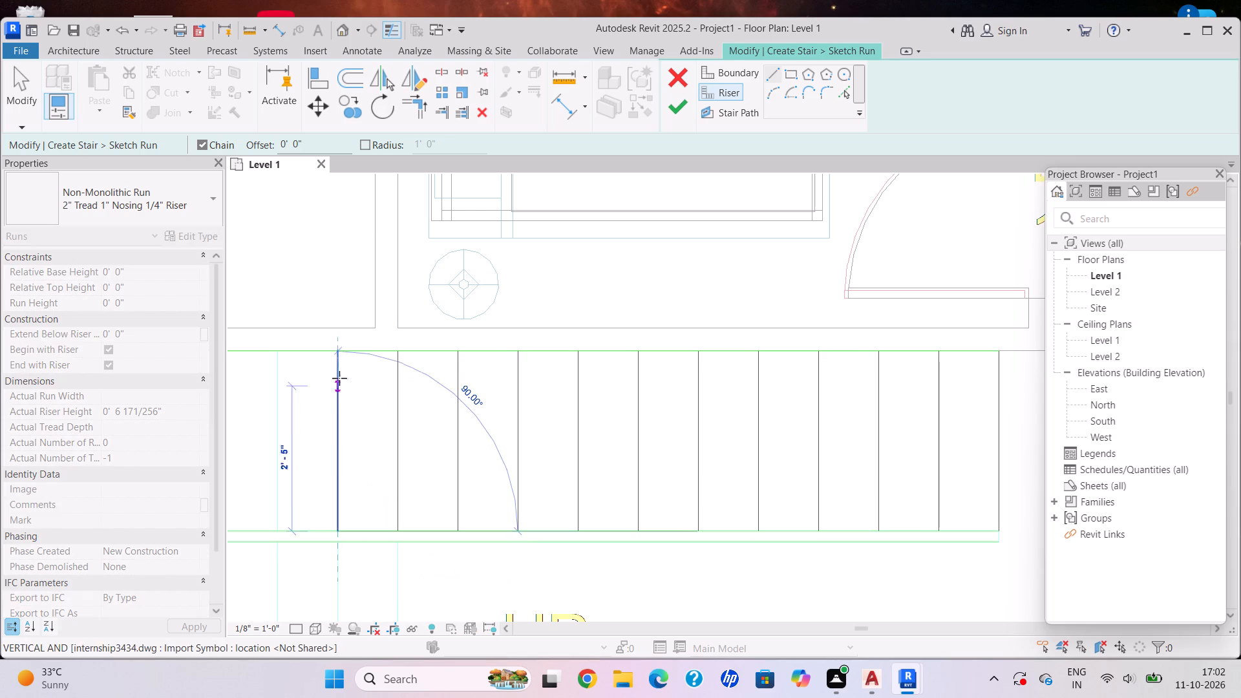
pyautogui.click(335, 354)
# Draw the upper flight's last two 3'-0" risers, ending at the inner boundary's end nearest the toilet.
pyautogui.scroll(-2, 312, 432)
pyautogui.moveTo(312, 436); pyautogui.dragTo(502, 481, button='middle')
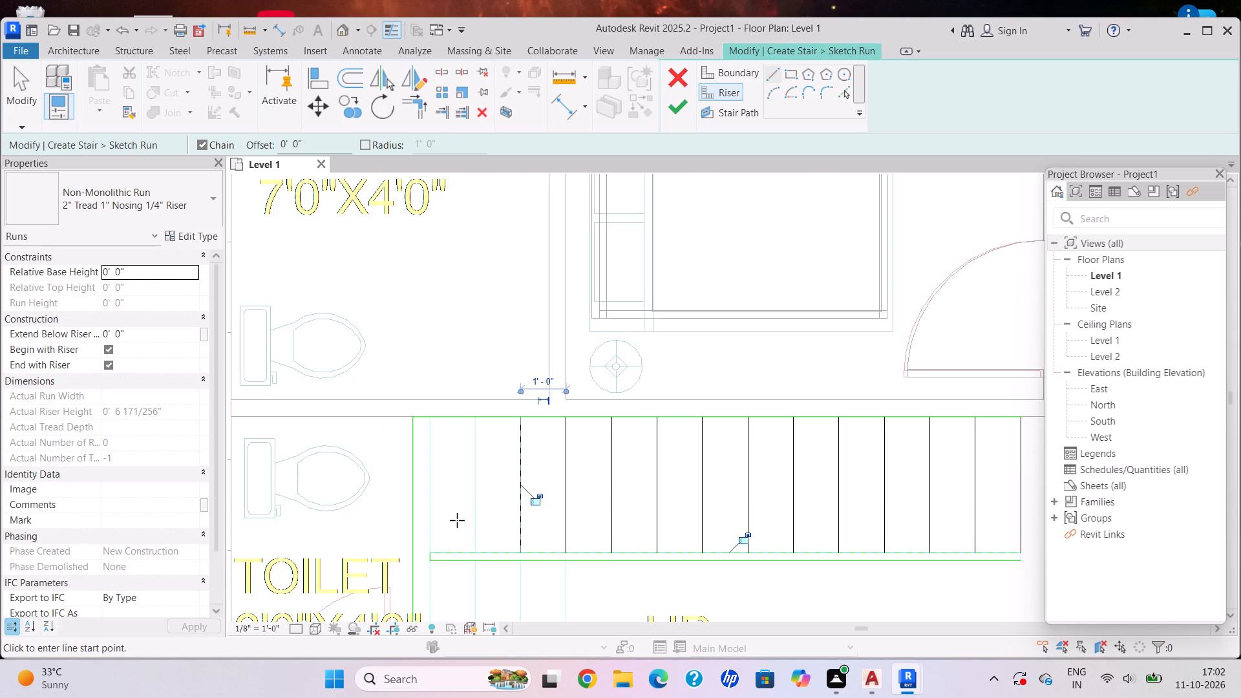
pyautogui.click(476, 551)
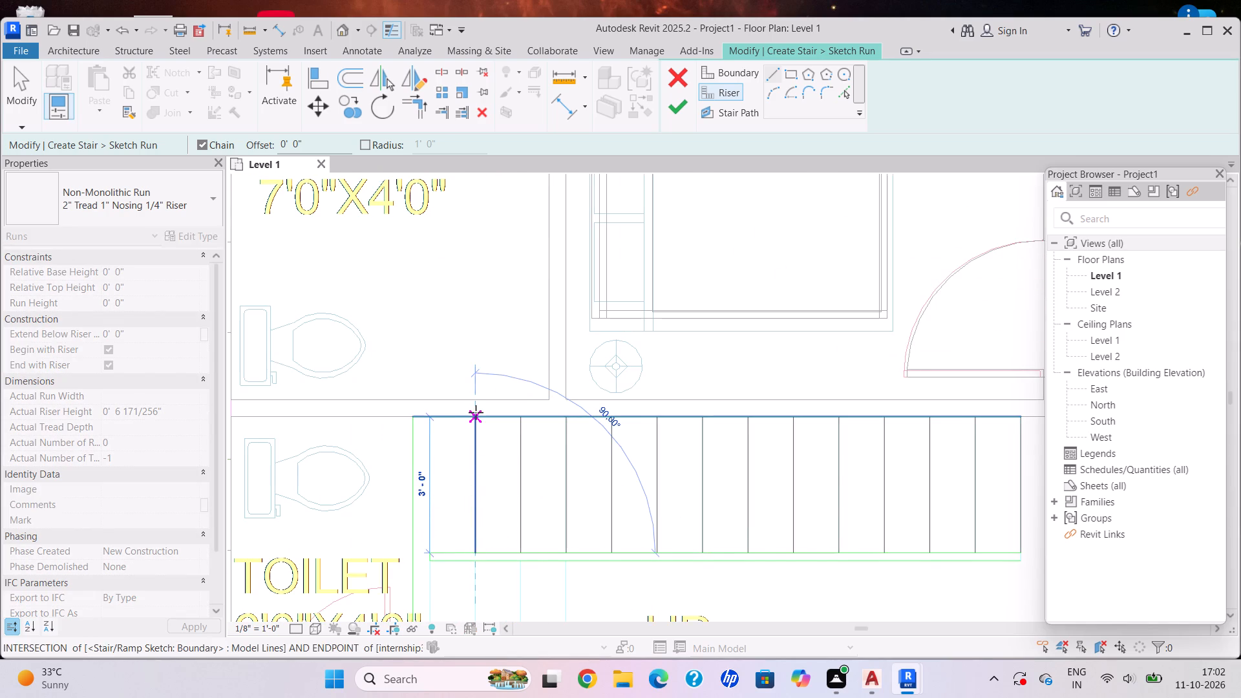
pyautogui.click(476, 412)
pyautogui.scroll(7, 426, 581)
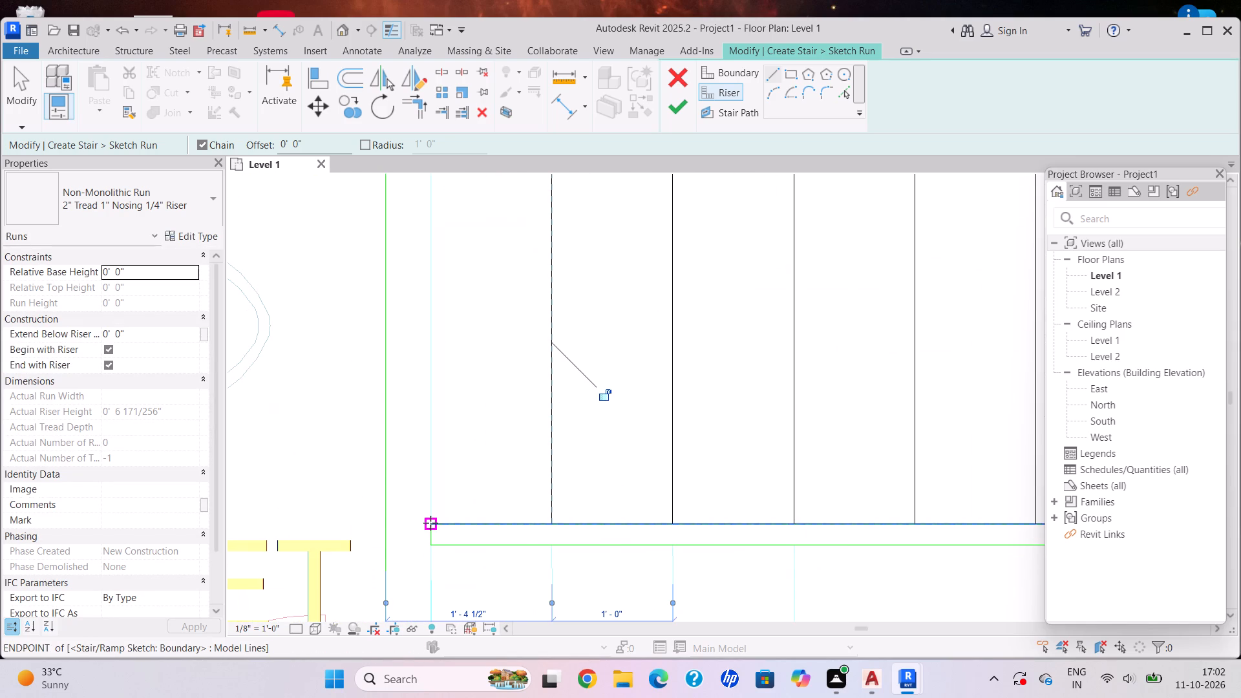
pyautogui.click(430, 523)
pyautogui.moveTo(432, 339); pyautogui.dragTo(443, 458, button='middle')
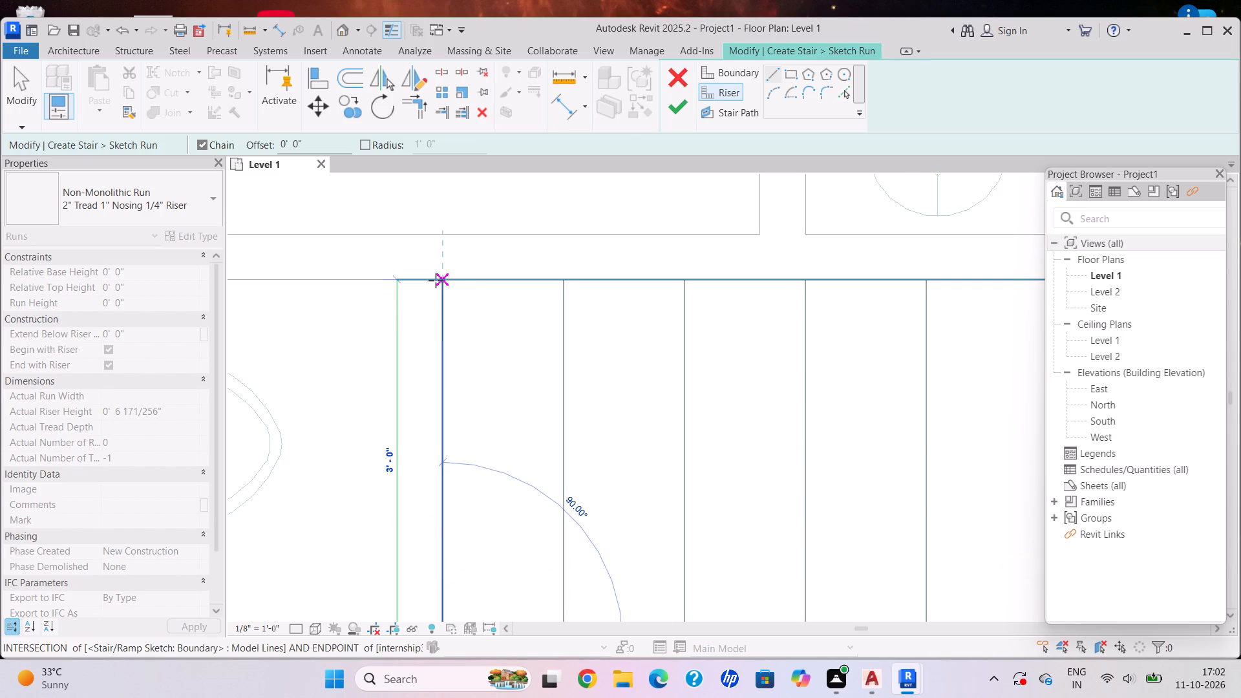
pyautogui.click(438, 283)
# Draw the lower flight's riser nearest the toilet, about 3'-1" from the inner boundary's end to the Bed Room 2 wall boundary.
pyautogui.scroll(-3, 658, 548)
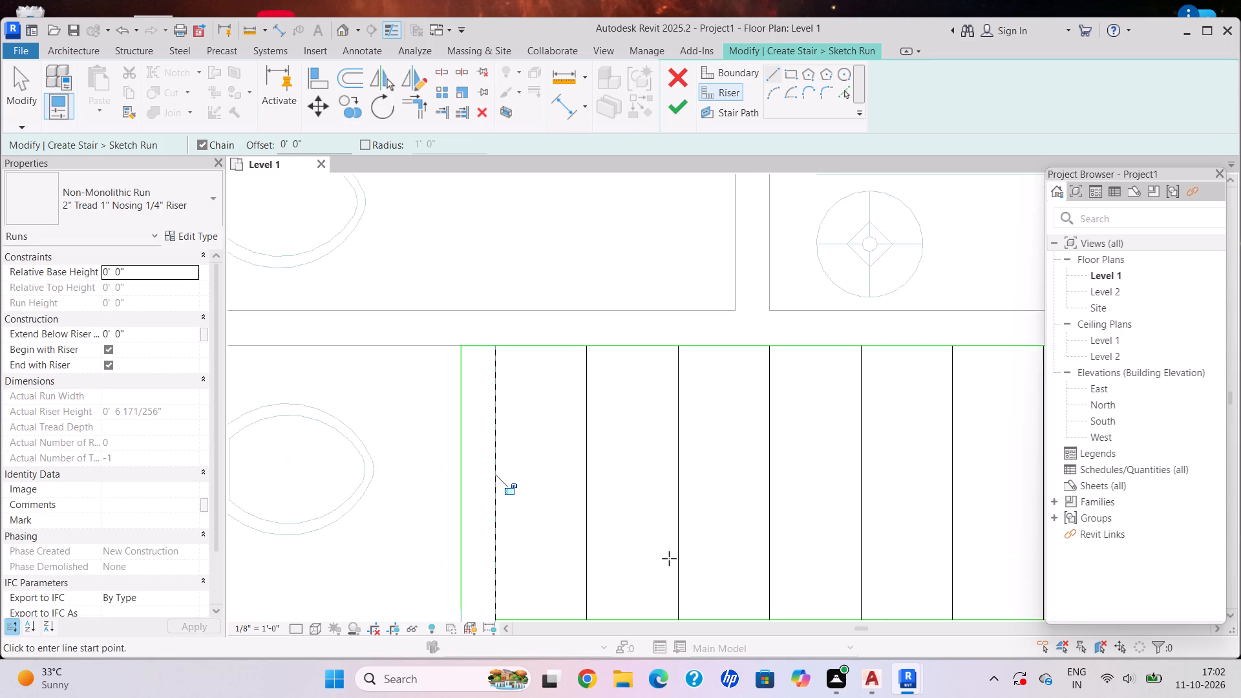
pyautogui.scroll(-3, 697, 606)
pyautogui.moveTo(689, 595); pyautogui.dragTo(595, 355, button='middle')
pyautogui.scroll(5, 495, 385)
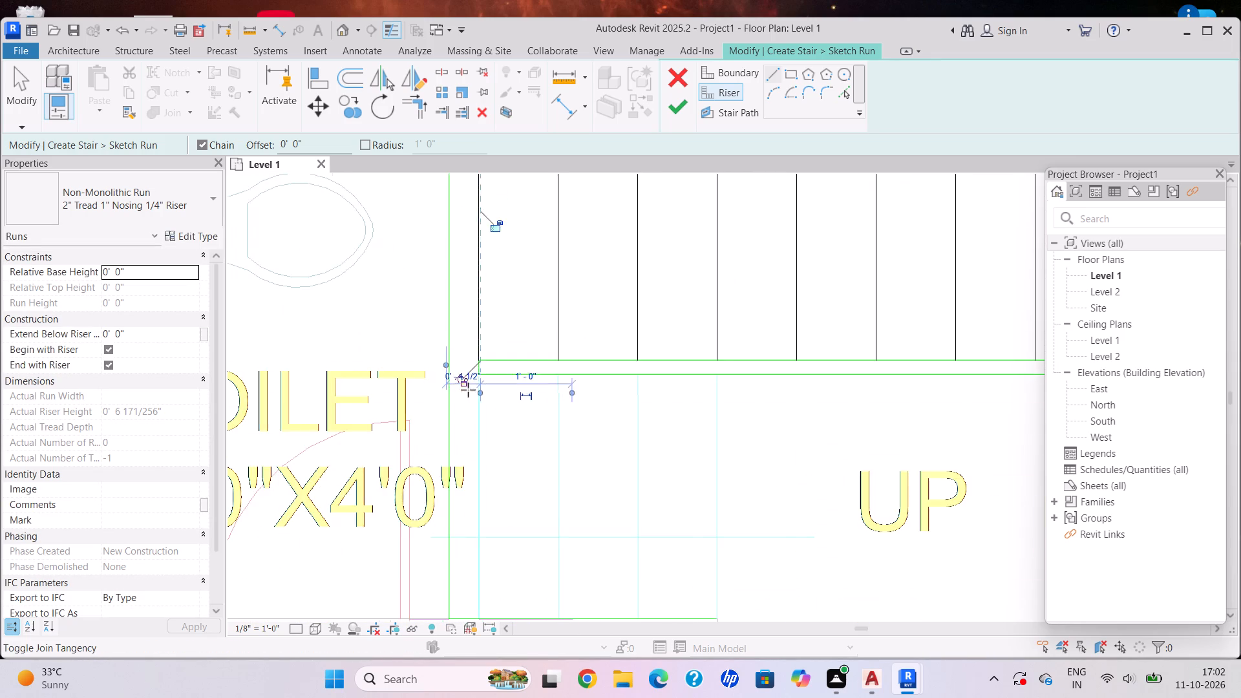
pyautogui.scroll(6, 468, 390)
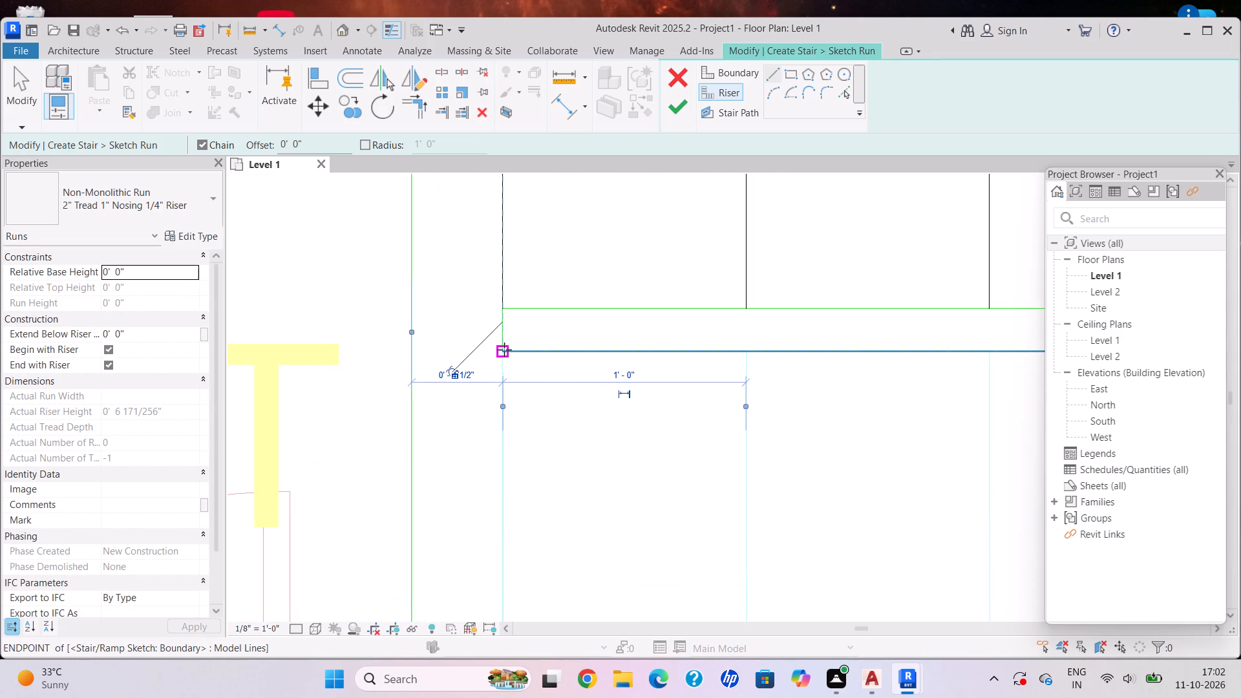
pyautogui.click(504, 350)
pyautogui.scroll(-2, 488, 583)
pyautogui.moveTo(488, 583); pyautogui.dragTo(524, 408, button='middle')
pyautogui.scroll(-1, 554, 570)
pyautogui.moveTo(543, 569); pyautogui.dragTo(546, 463, button='middle')
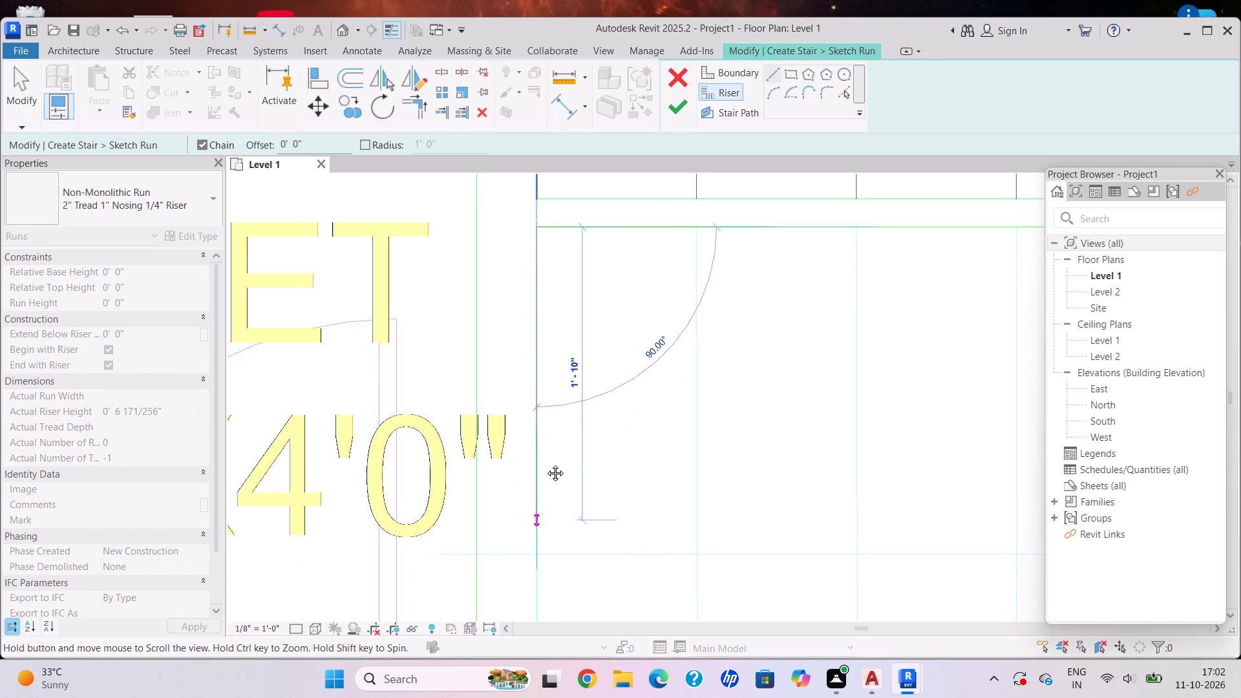
pyautogui.moveTo(546, 463); pyautogui.dragTo(546, 461, button='middle')
pyautogui.moveTo(570, 564); pyautogui.dragTo(583, 354, button='middle')
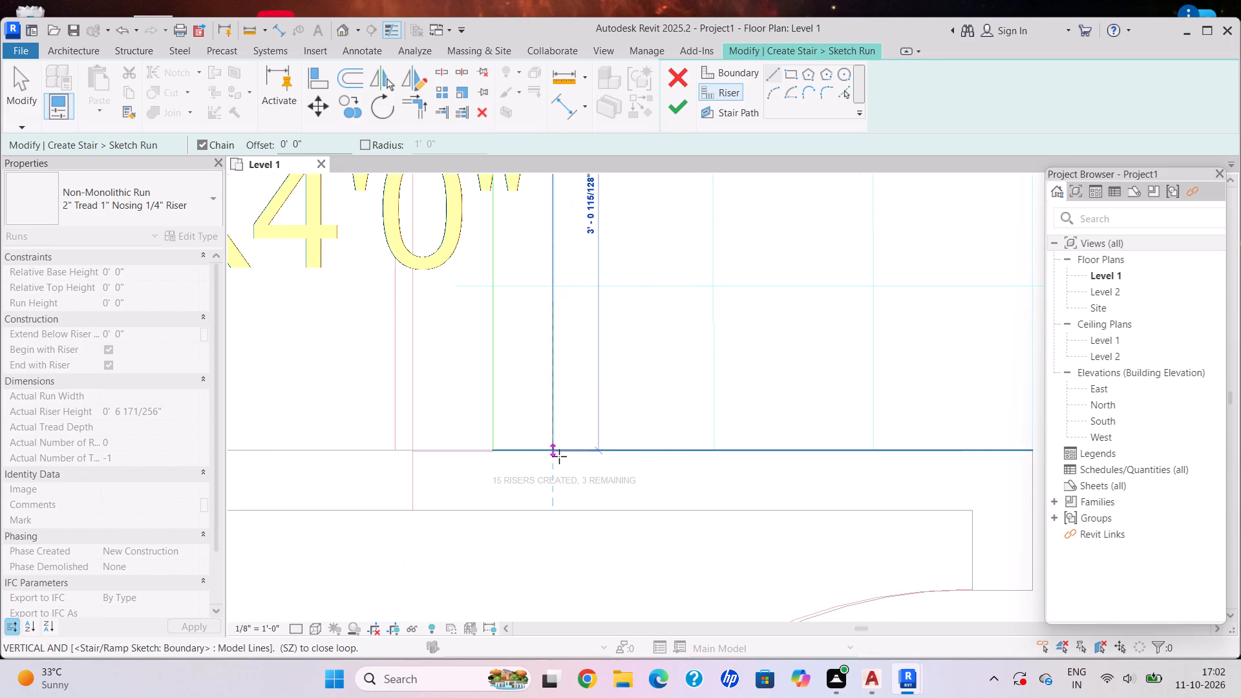
pyautogui.click(551, 454)
# Draw a second lower-flight riser 1'-0" from the first, from the inner boundary to the Bed Room 2 wall boundary.
pyautogui.scroll(-4, 697, 336)
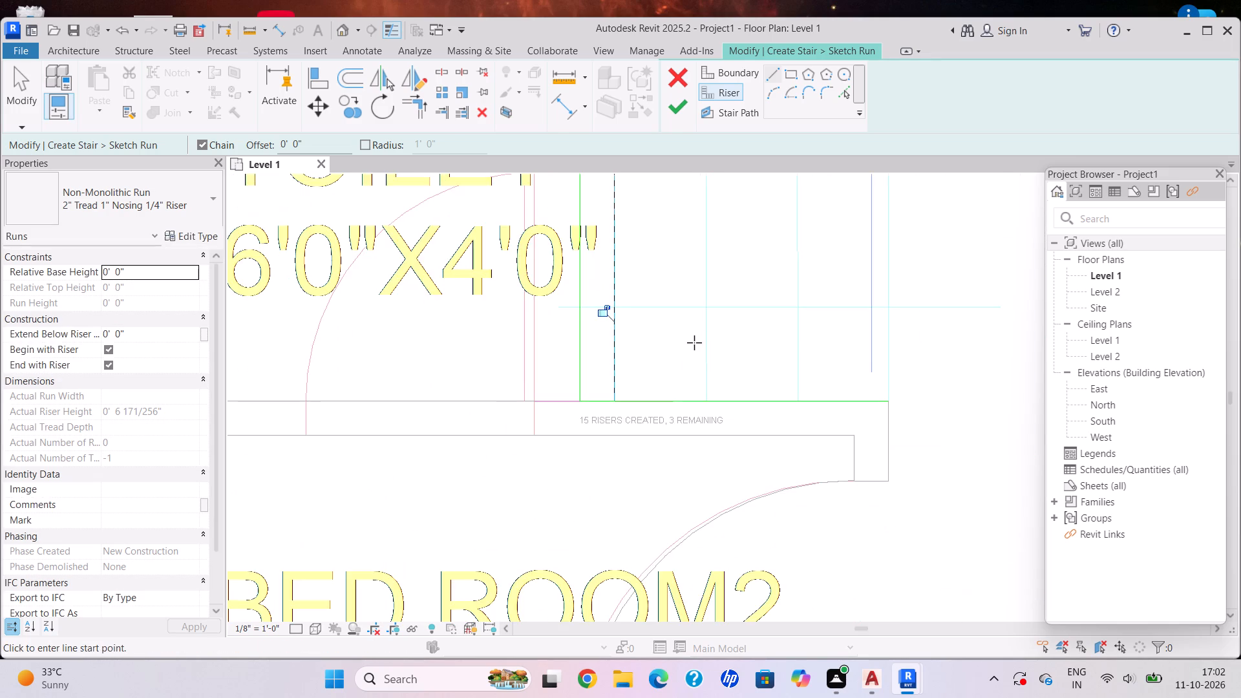
pyautogui.moveTo(679, 357); pyautogui.dragTo(677, 363, button='middle')
pyautogui.moveTo(671, 393); pyautogui.dragTo(612, 545, button='middle')
pyautogui.scroll(-1, 602, 544)
pyautogui.scroll(7, 642, 308)
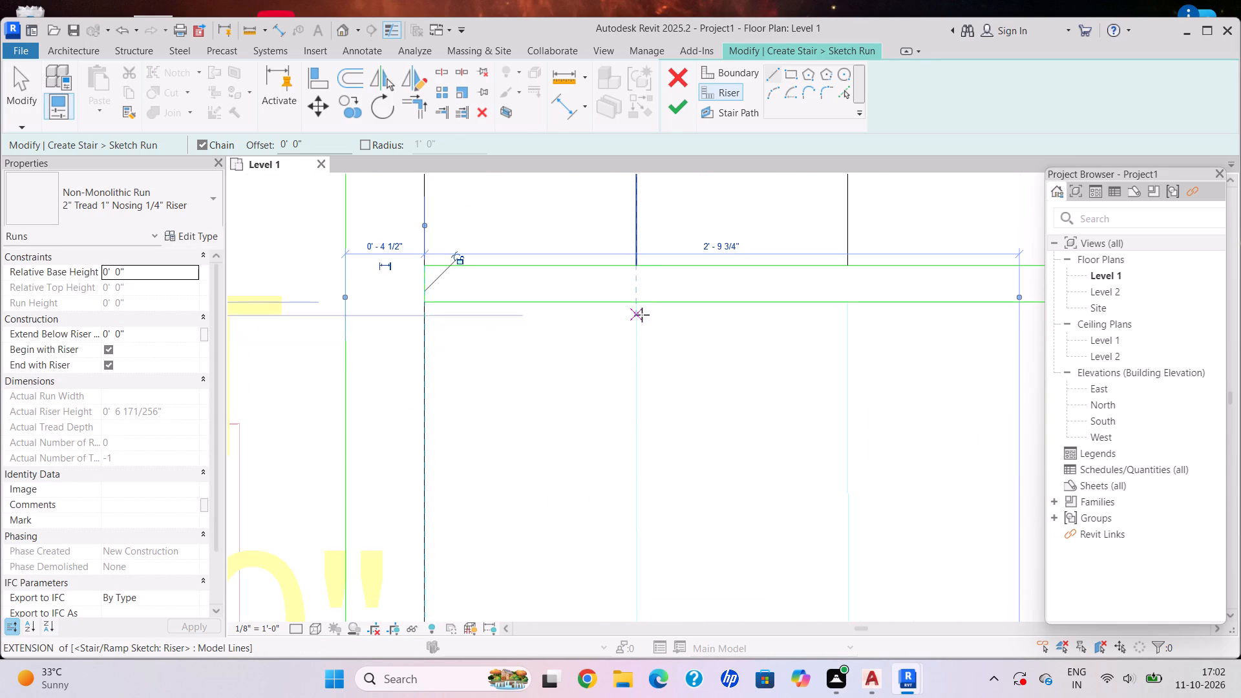
pyautogui.click(638, 301)
pyautogui.scroll(-1, 637, 487)
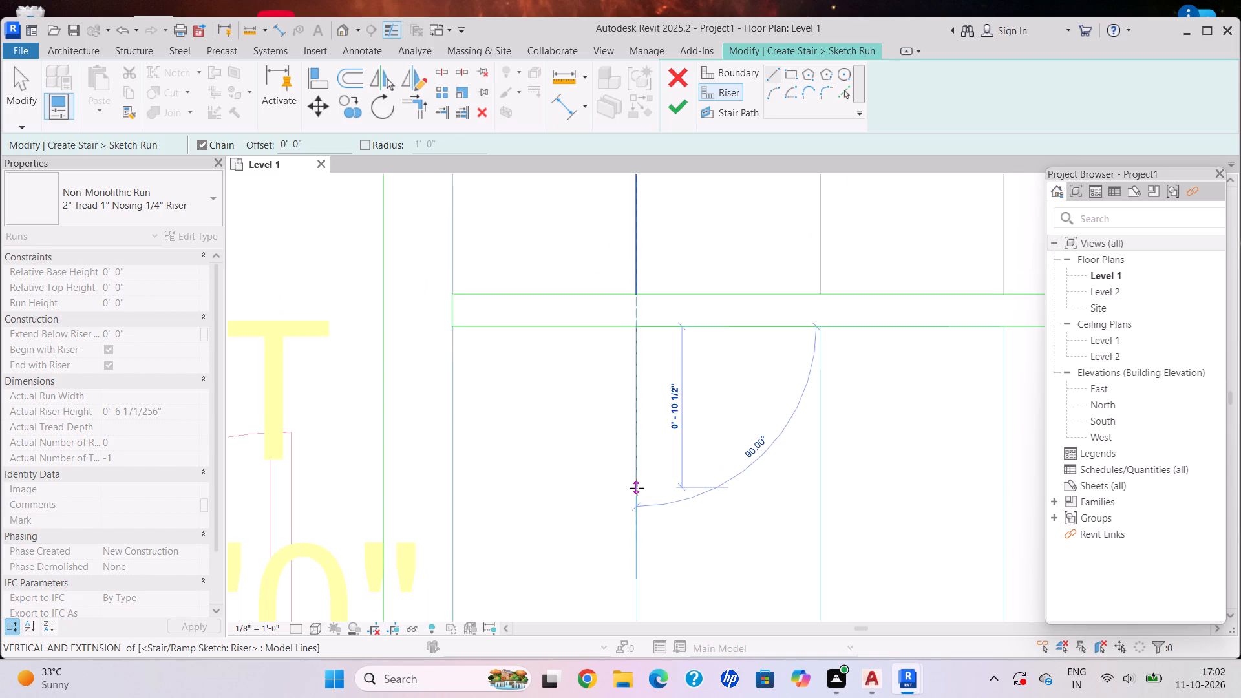
pyautogui.moveTo(637, 488); pyautogui.dragTo(607, 387, button='middle')
pyautogui.scroll(-1, 606, 385)
pyautogui.moveTo(627, 549); pyautogui.dragTo(619, 463, button='middle')
pyautogui.moveTo(615, 544); pyautogui.dragTo(602, 446, button='middle')
pyautogui.scroll(-1, 615, 544)
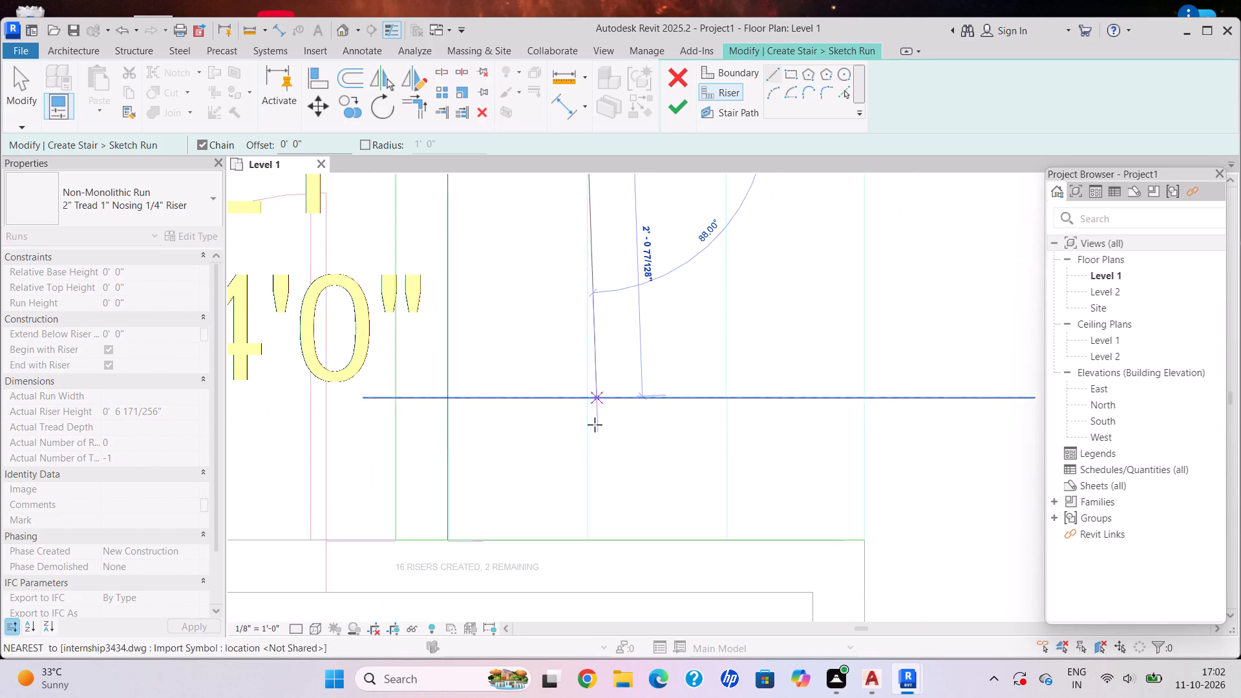
pyautogui.click(585, 540)
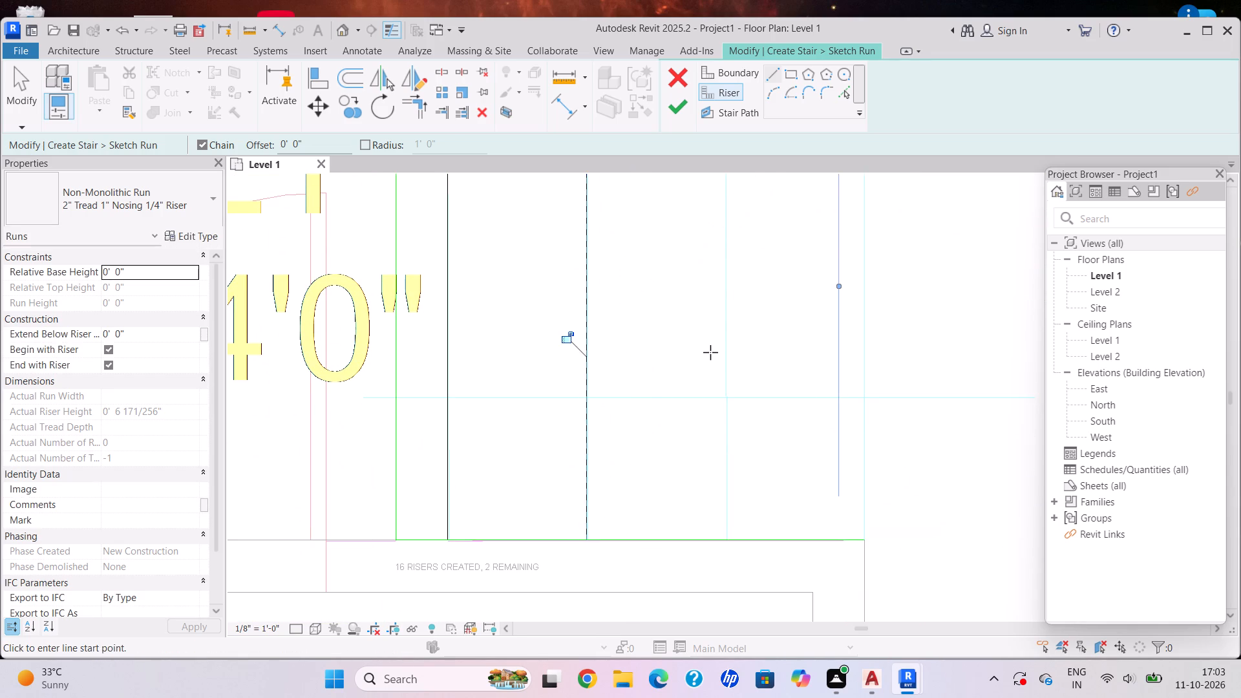
# Draw the lower flight's third riser 1'-0" beyond the second, from the inner boundary to the Bed Room 2 wall boundary.
pyautogui.scroll(-3, 710, 352)
pyautogui.moveTo(692, 402); pyautogui.dragTo(679, 443, button='middle')
pyautogui.moveTo(659, 480); pyautogui.dragTo(648, 502, button='middle')
pyautogui.scroll(4, 713, 256)
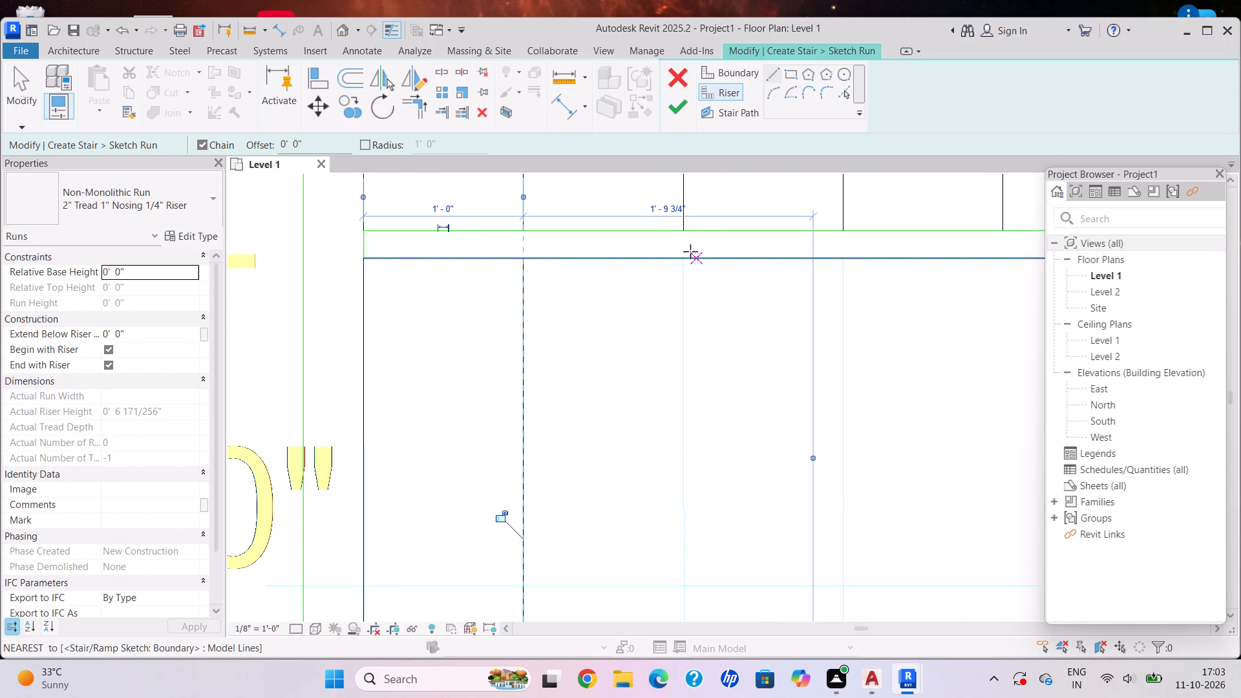
pyautogui.click(683, 260)
pyautogui.scroll(-2, 659, 474)
pyautogui.moveTo(653, 486); pyautogui.dragTo(669, 377, button='middle')
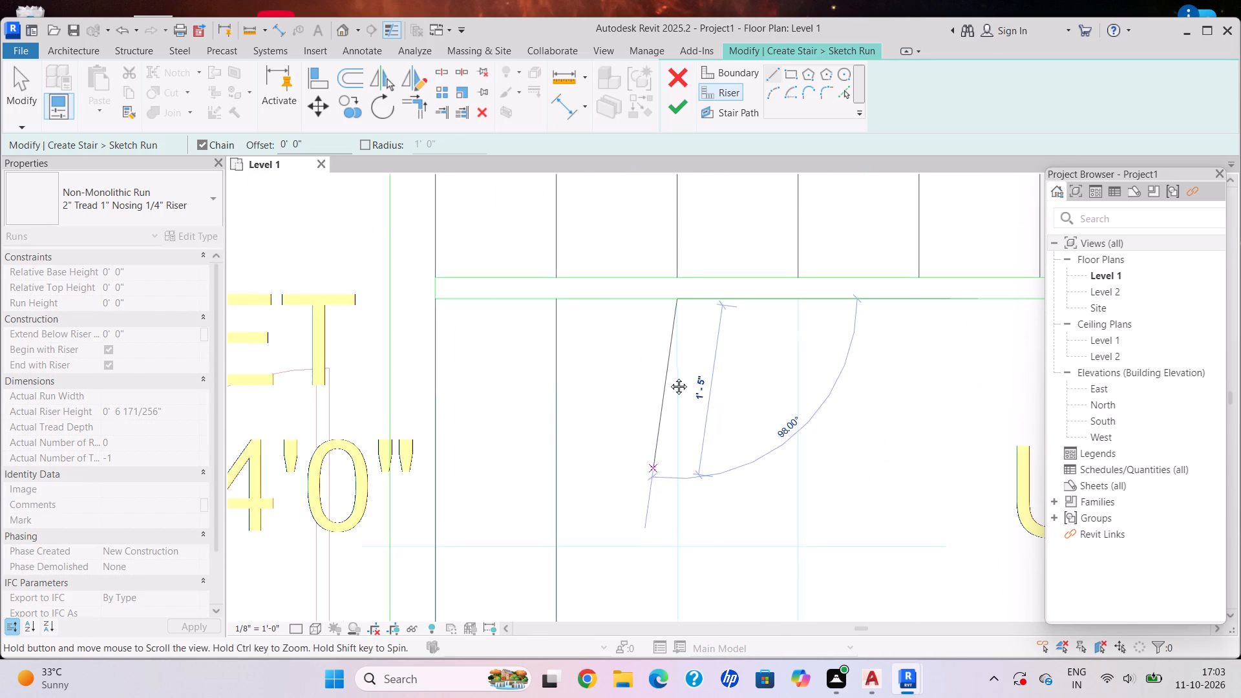
pyautogui.moveTo(669, 377); pyautogui.dragTo(670, 332, button='middle')
pyautogui.scroll(-1, 670, 321)
pyautogui.click(694, 501)
# Draw the lower flight's last riser another 1'-0" toward the UP label, ending at the Bed Room 2 wall boundary's endpoint.
pyautogui.scroll(-2, 783, 298)
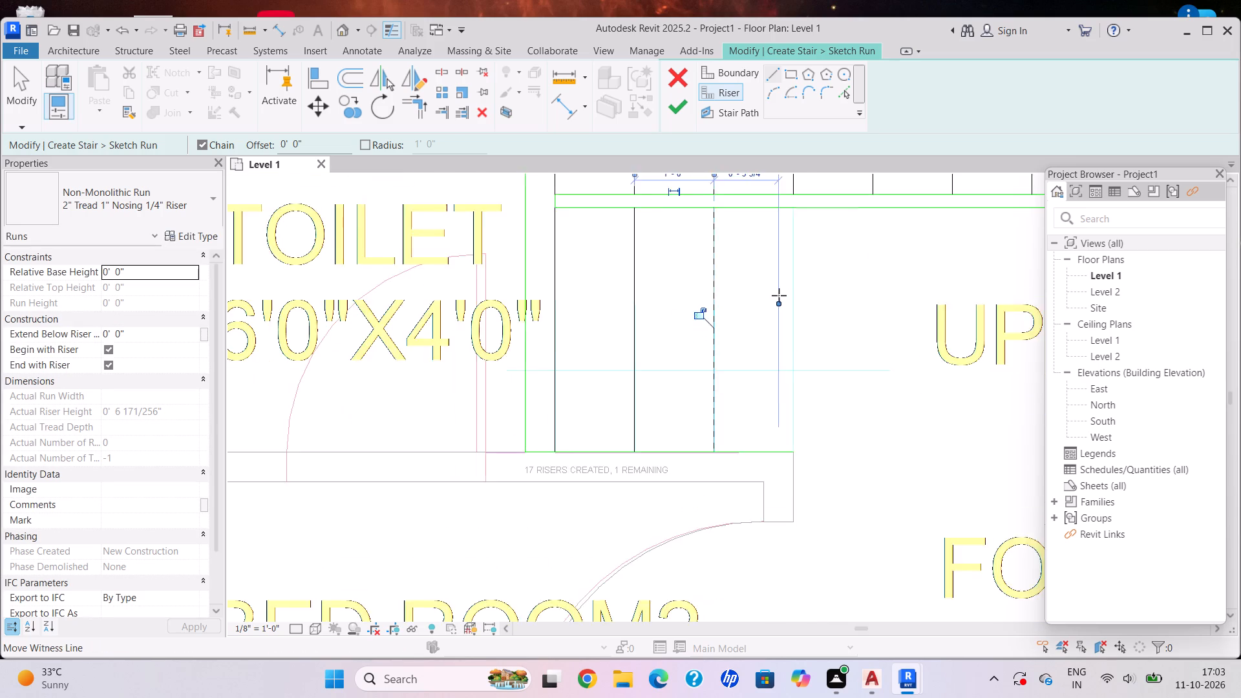
pyautogui.scroll(-1, 779, 295)
pyautogui.moveTo(770, 437); pyautogui.dragTo(769, 443, button='middle')
pyautogui.click(792, 227)
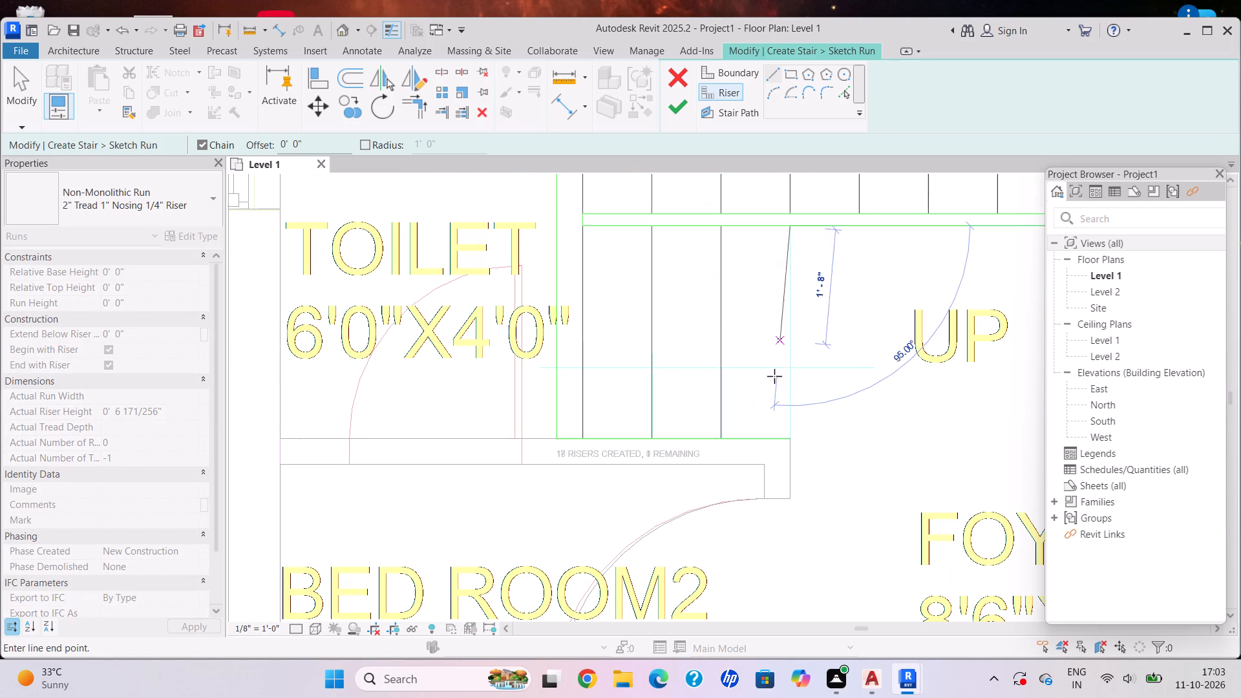
pyautogui.click(789, 438)
pyautogui.press('Escape')
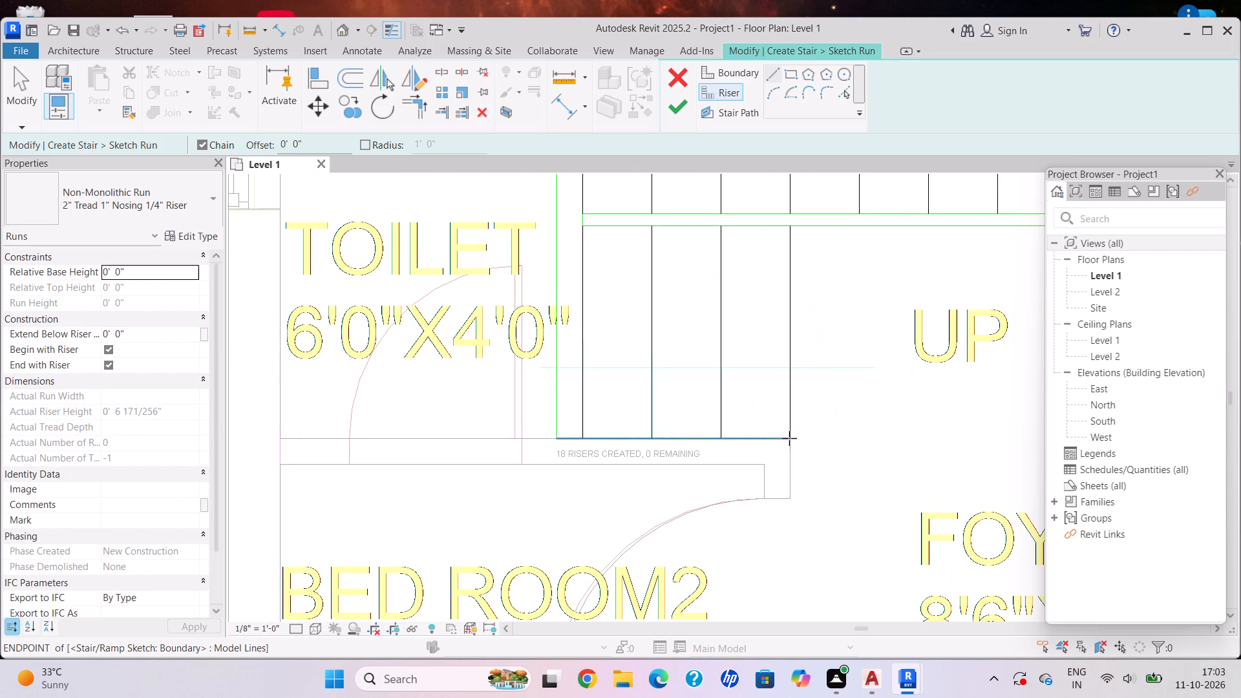
# Sketch a straight-segment stair path about 13'-2" along the upper flight, across the toilet-side turn, and 3'-2" to the lower flight's last riser; finish the sketch.
pyautogui.scroll(-3, 759, 379)
pyautogui.moveTo(750, 374); pyautogui.dragTo(600, 471, button='middle')
pyautogui.moveTo(689, 361); pyautogui.dragTo(563, 444, button='middle')
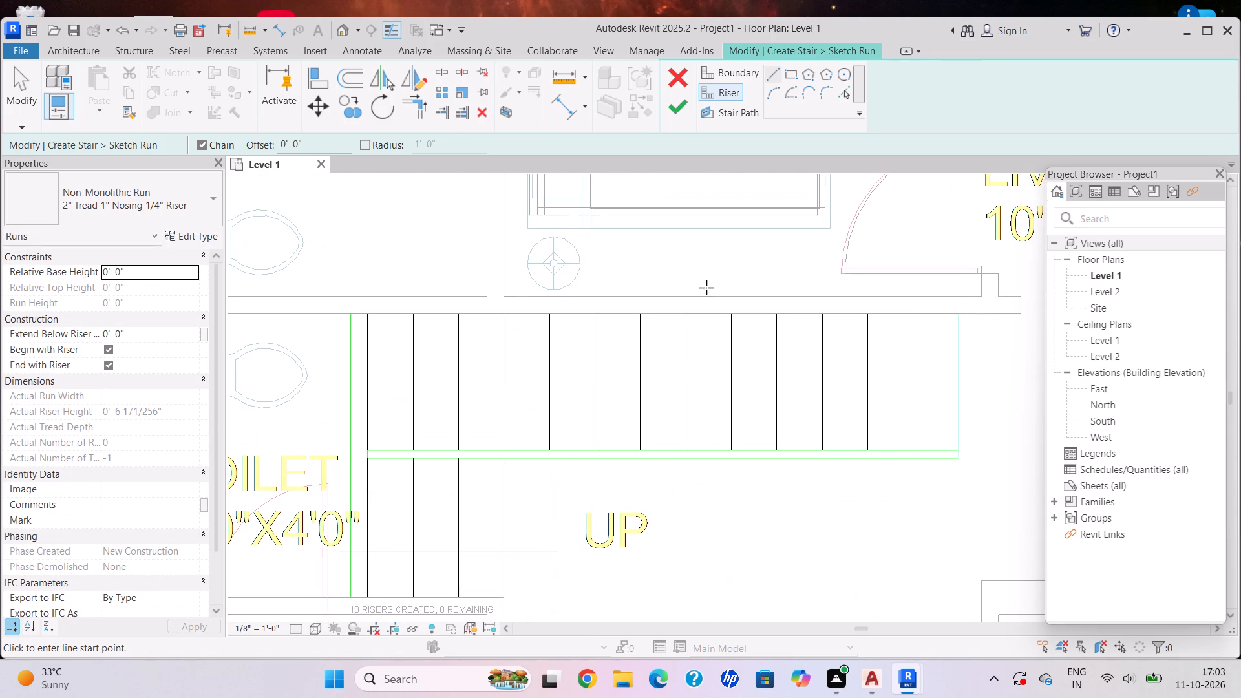
pyautogui.click(731, 117)
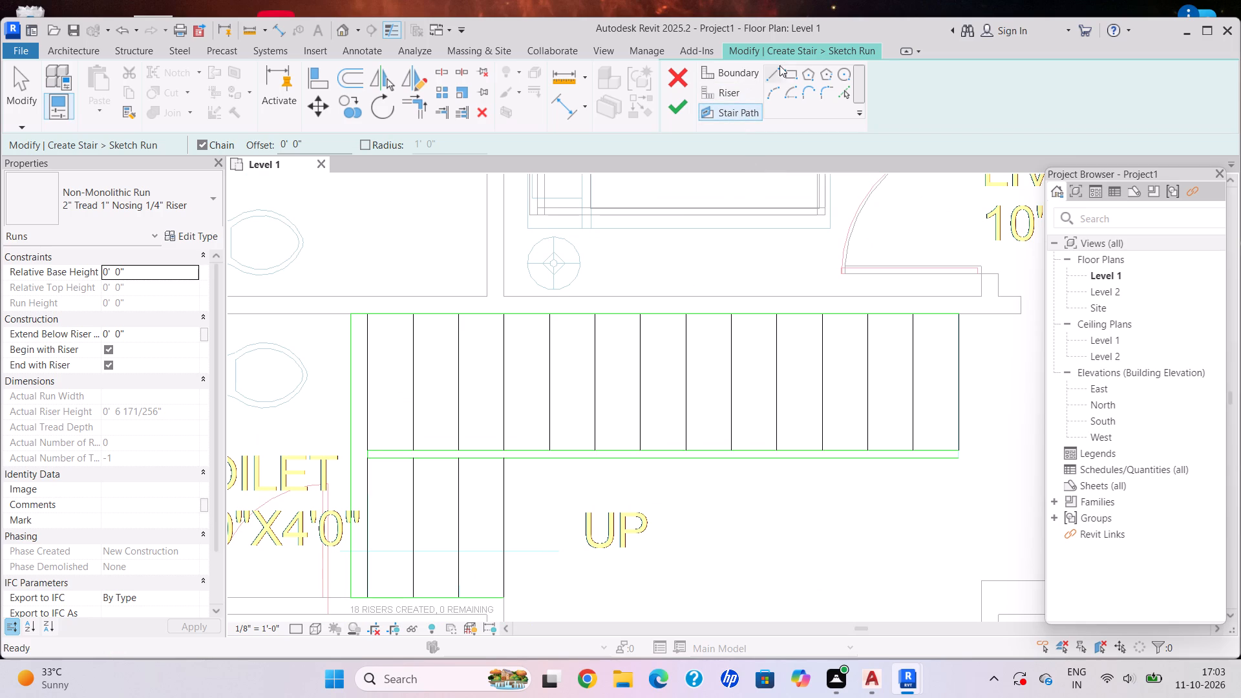
pyautogui.click(775, 69)
pyautogui.click(957, 370)
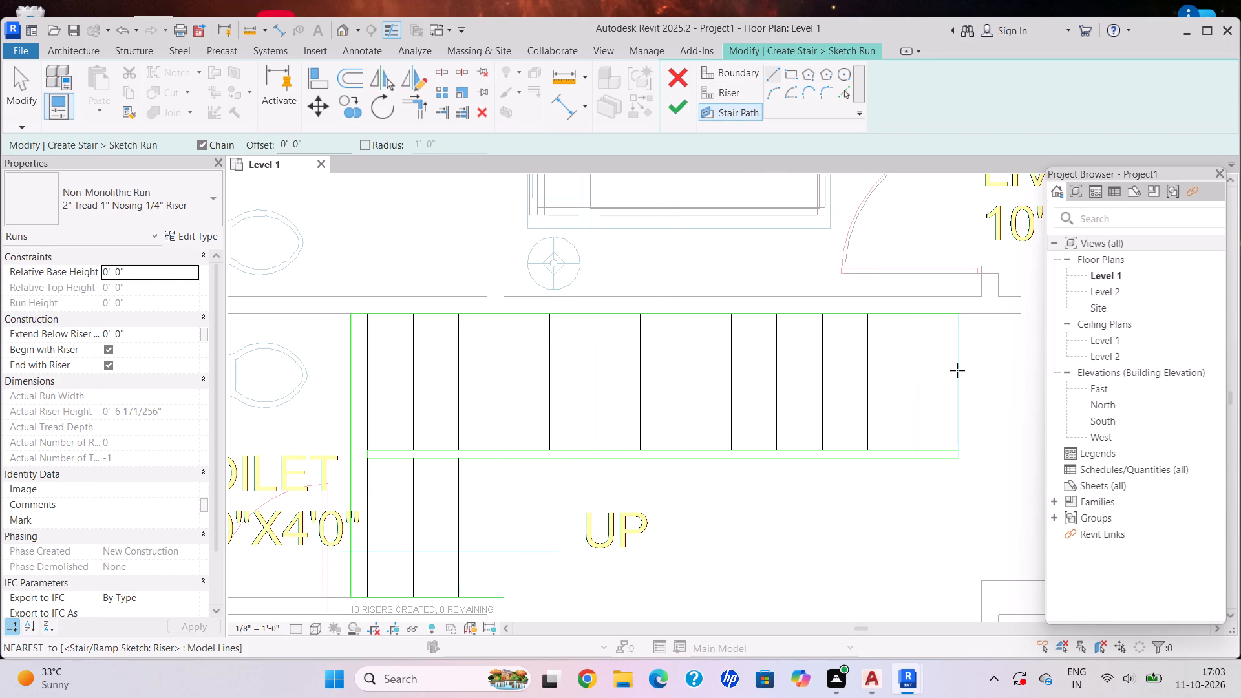
pyautogui.moveTo(573, 391); pyautogui.dragTo(732, 358, button='middle')
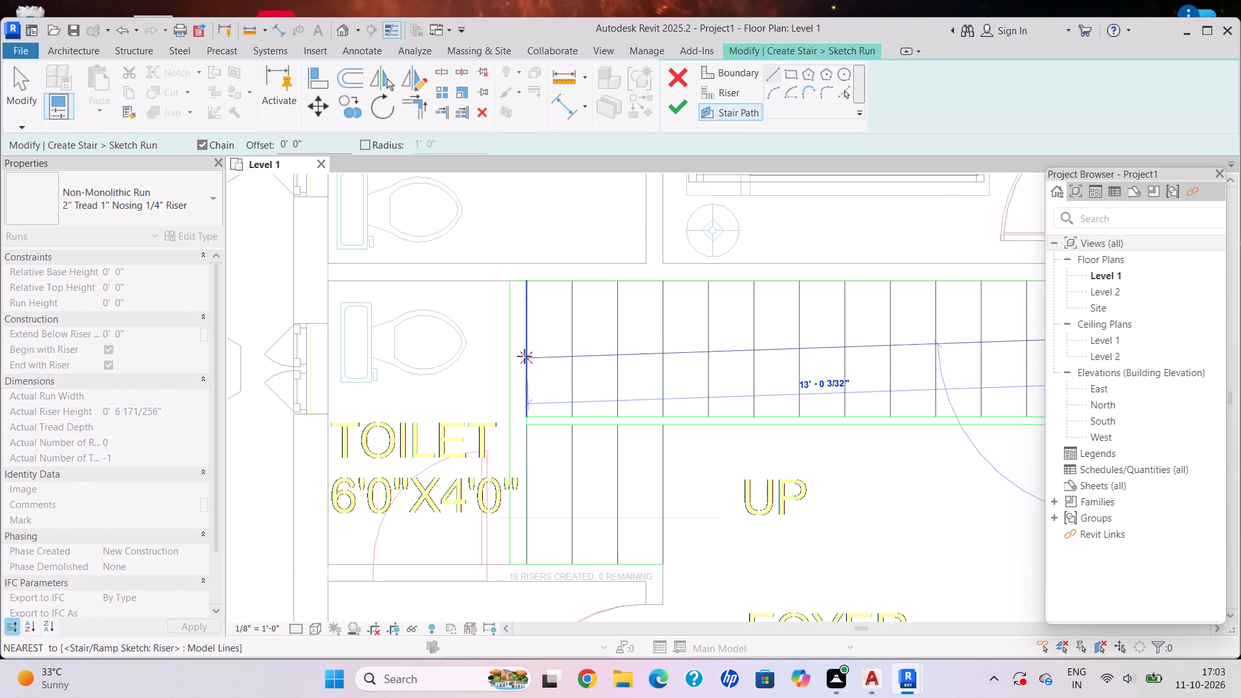
pyautogui.scroll(3, 517, 354)
pyautogui.click(518, 328)
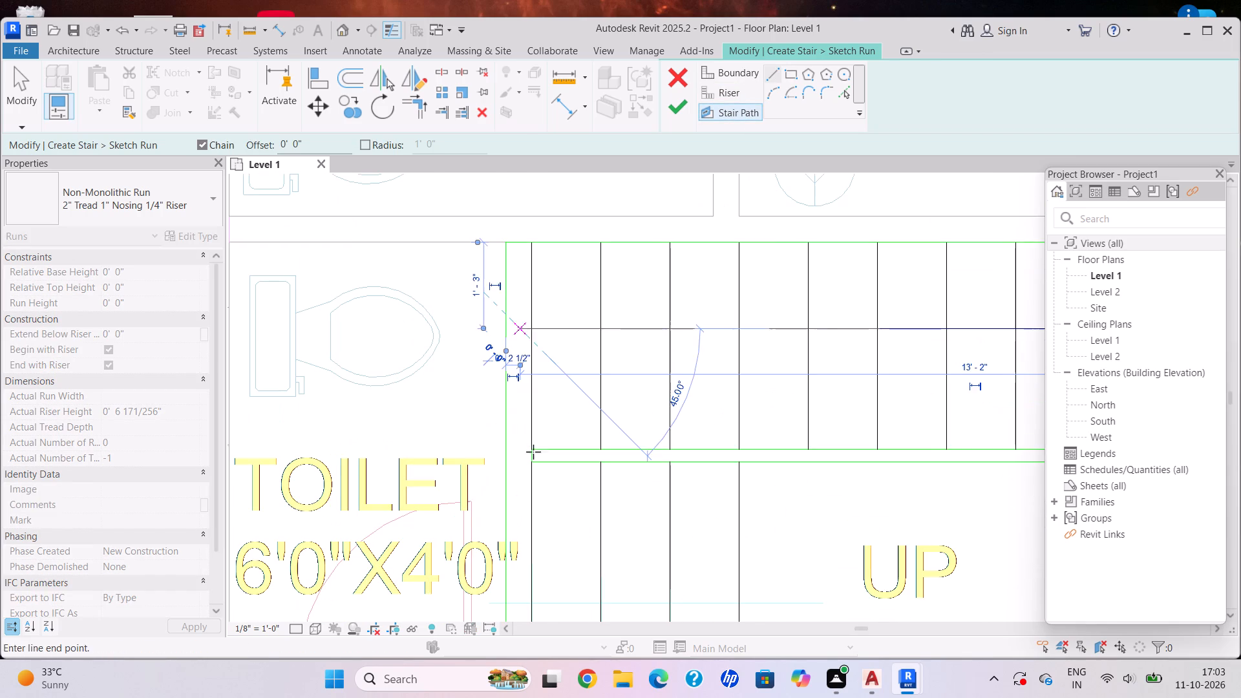
pyautogui.moveTo(533, 516); pyautogui.dragTo(542, 491, button='middle')
pyautogui.moveTo(544, 479); pyautogui.dragTo(562, 373, button='middle')
pyautogui.scroll(2, 544, 411)
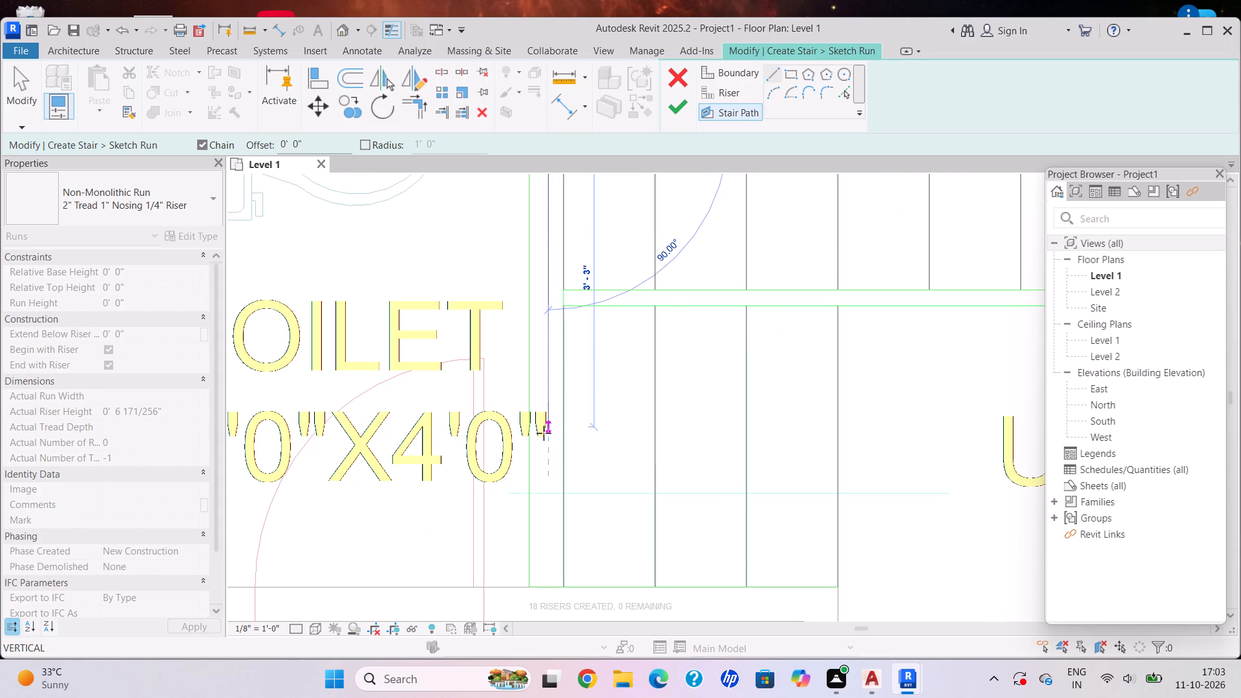
pyautogui.click(542, 441)
pyautogui.click(837, 439)
pyautogui.click(686, 108)
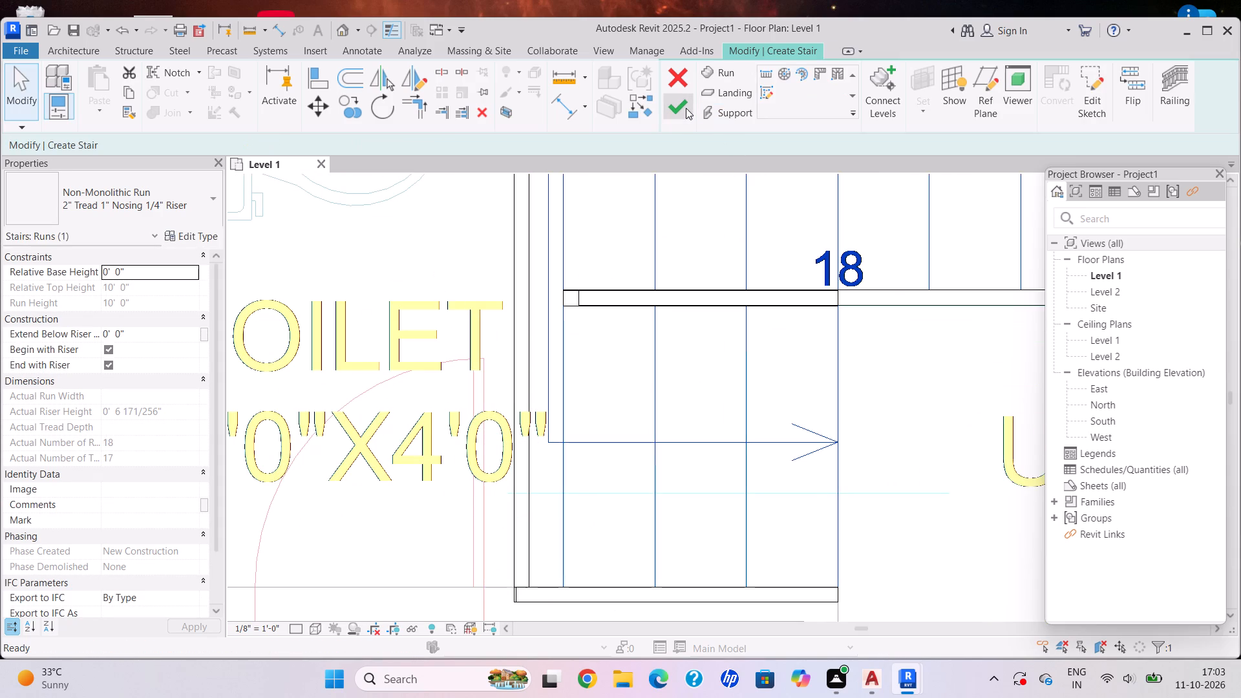
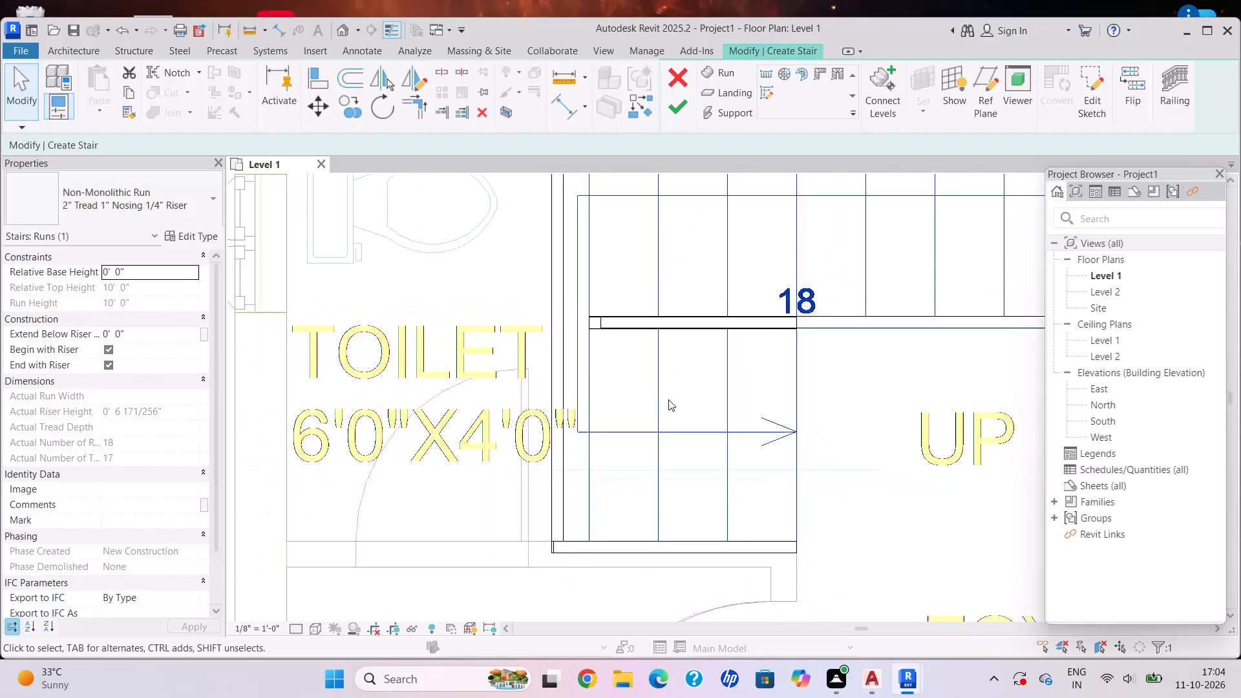
# Delete the stair's outer stringers on the Bed Room 2, toilet and Bed Room 1 sides, and finish the stair.
pyautogui.press('Escape')
pyautogui.scroll(6, 666, 500)
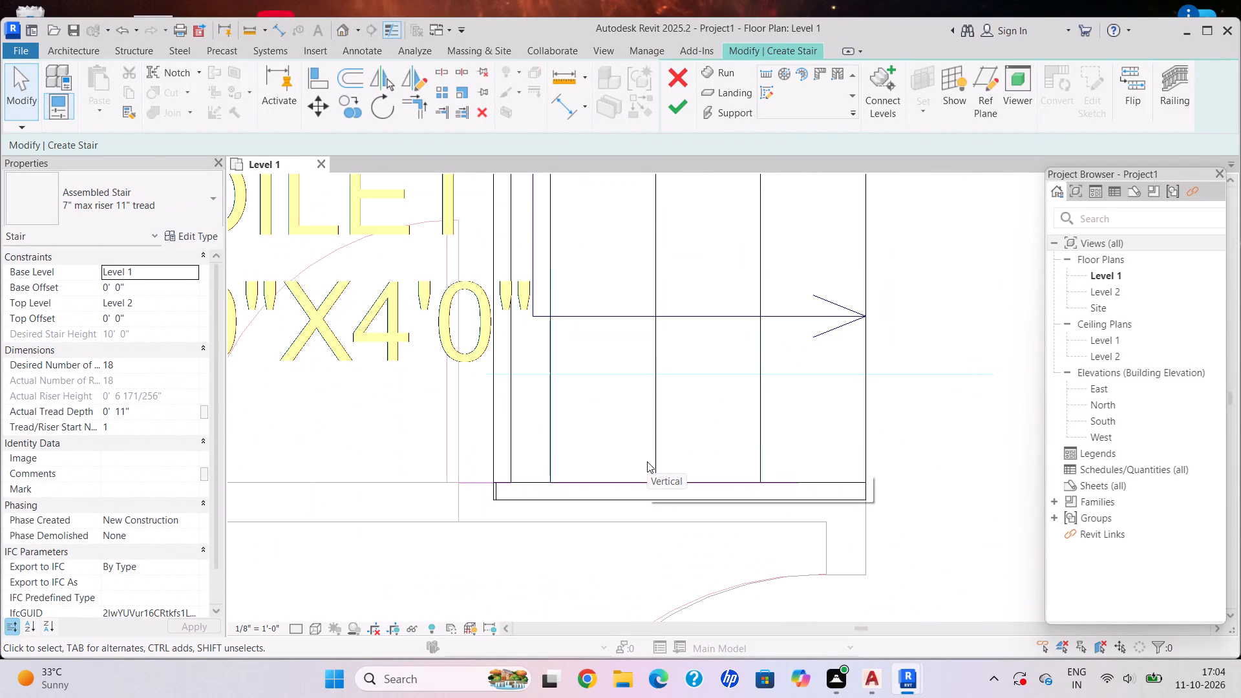
pyautogui.press('Escape')
pyautogui.click(502, 505)
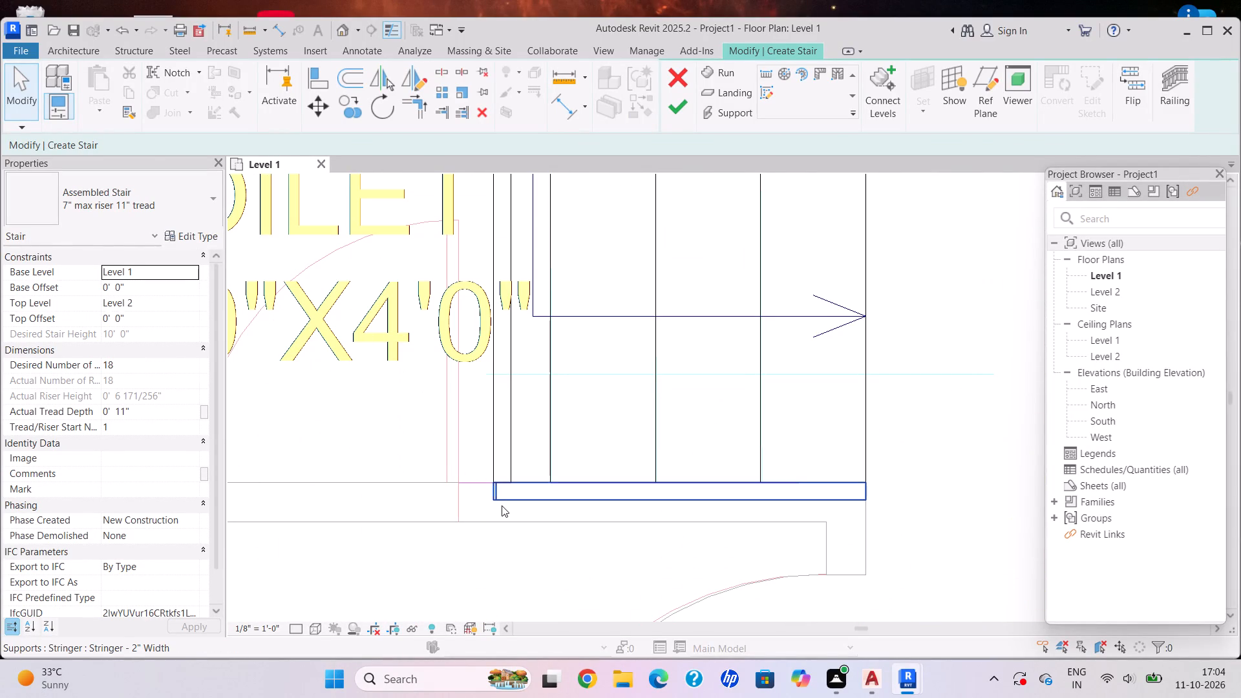
pyautogui.press('Delete')
pyautogui.click(493, 461)
pyautogui.press('Delete')
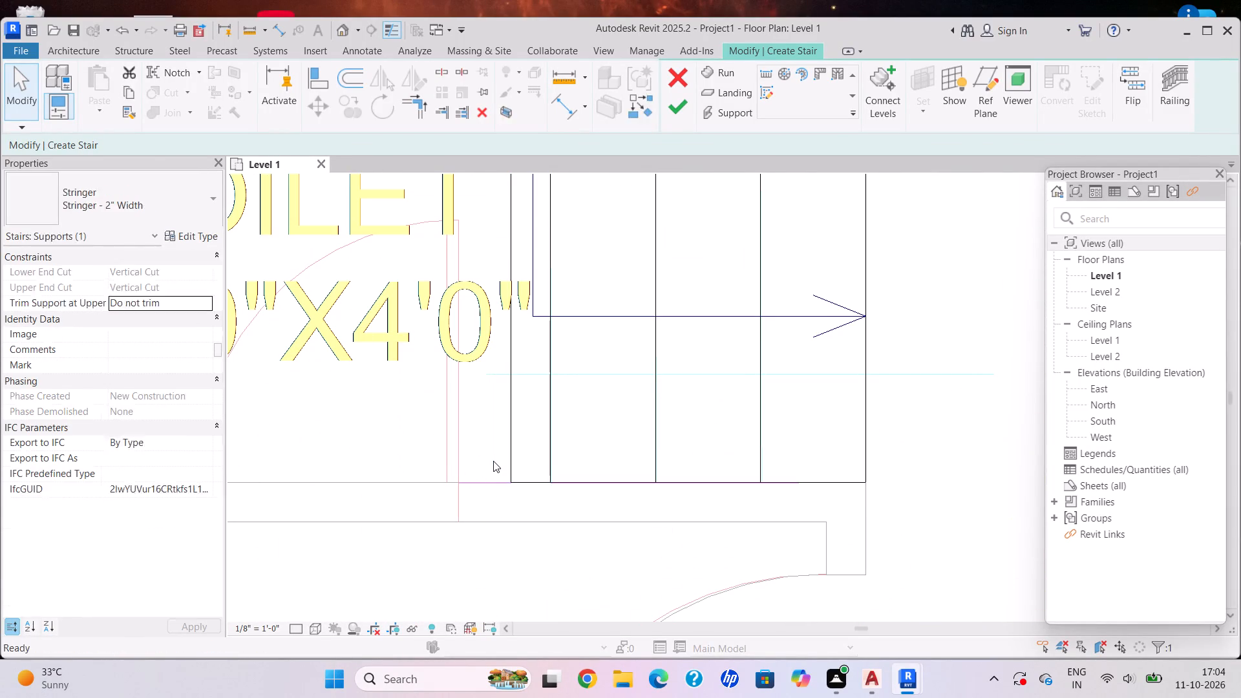
pyautogui.scroll(-4, 540, 419)
pyautogui.moveTo(607, 327); pyautogui.dragTo(456, 591, button='middle')
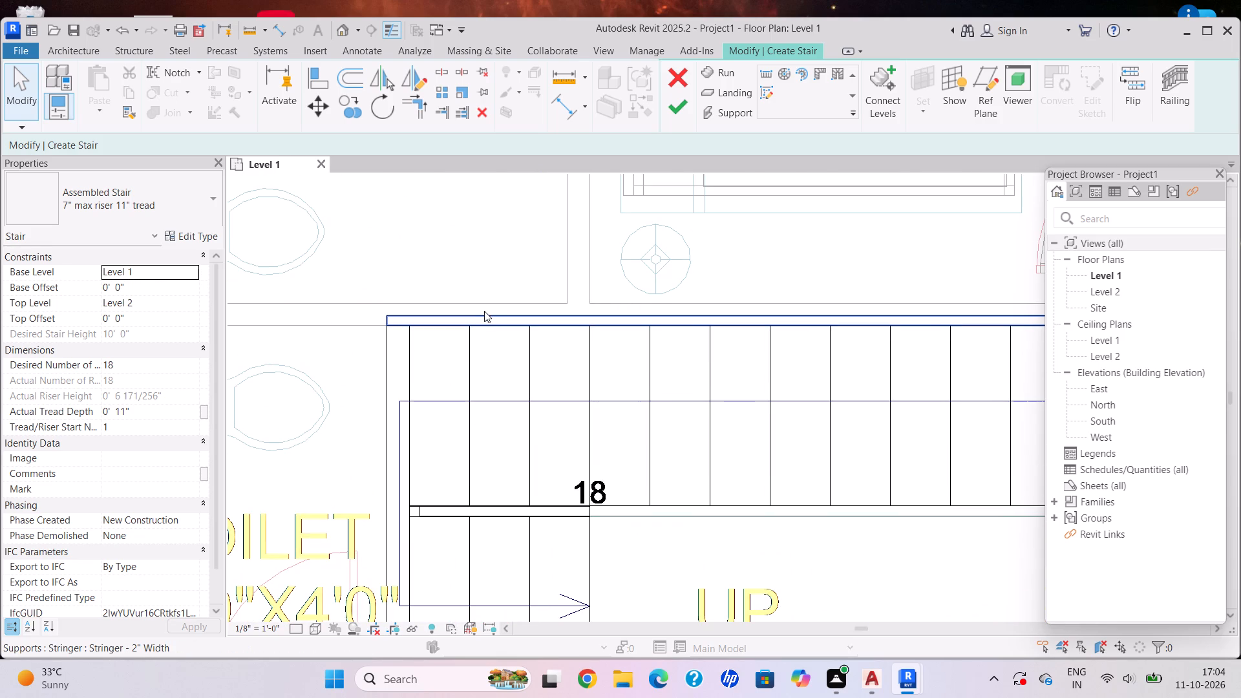
pyautogui.click(484, 311)
pyautogui.press('Delete')
pyautogui.scroll(-3, 720, 462)
pyautogui.moveTo(712, 457); pyautogui.dragTo(680, 406, button='middle')
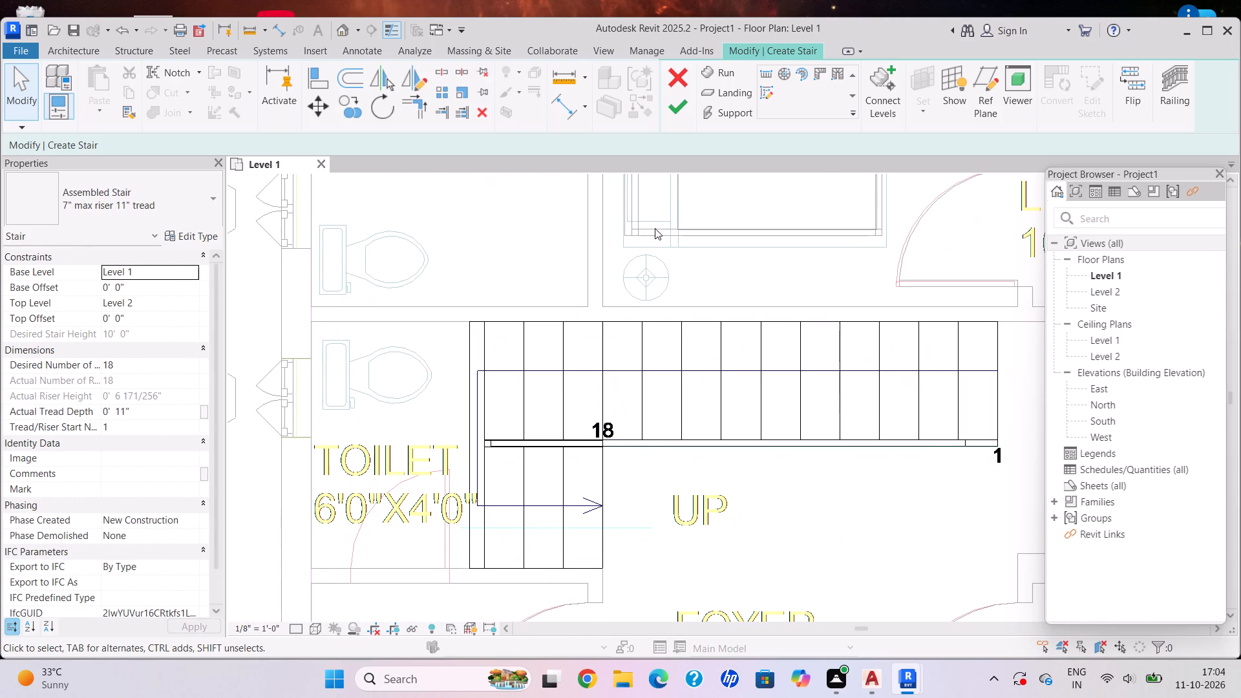
pyautogui.click(674, 107)
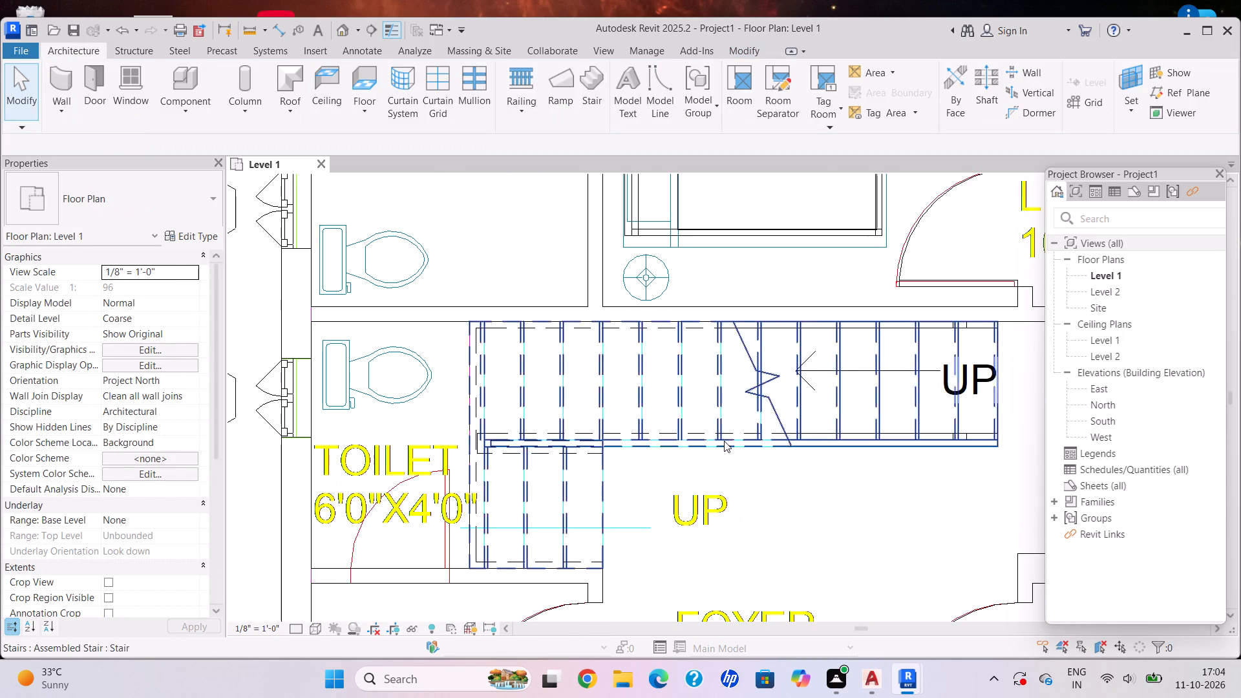
pyautogui.press('Escape')
# Load the Modern_Toilet_7747 family from the wash basin folder inside Documents' SHUBHAM CITY folder as a component.
pyautogui.scroll(-4, 672, 463)
pyautogui.moveTo(665, 459); pyautogui.dragTo(439, 472, button='middle')
pyautogui.scroll(-3, 653, 407)
pyautogui.moveTo(653, 407); pyautogui.dragTo(659, 413, button='middle')
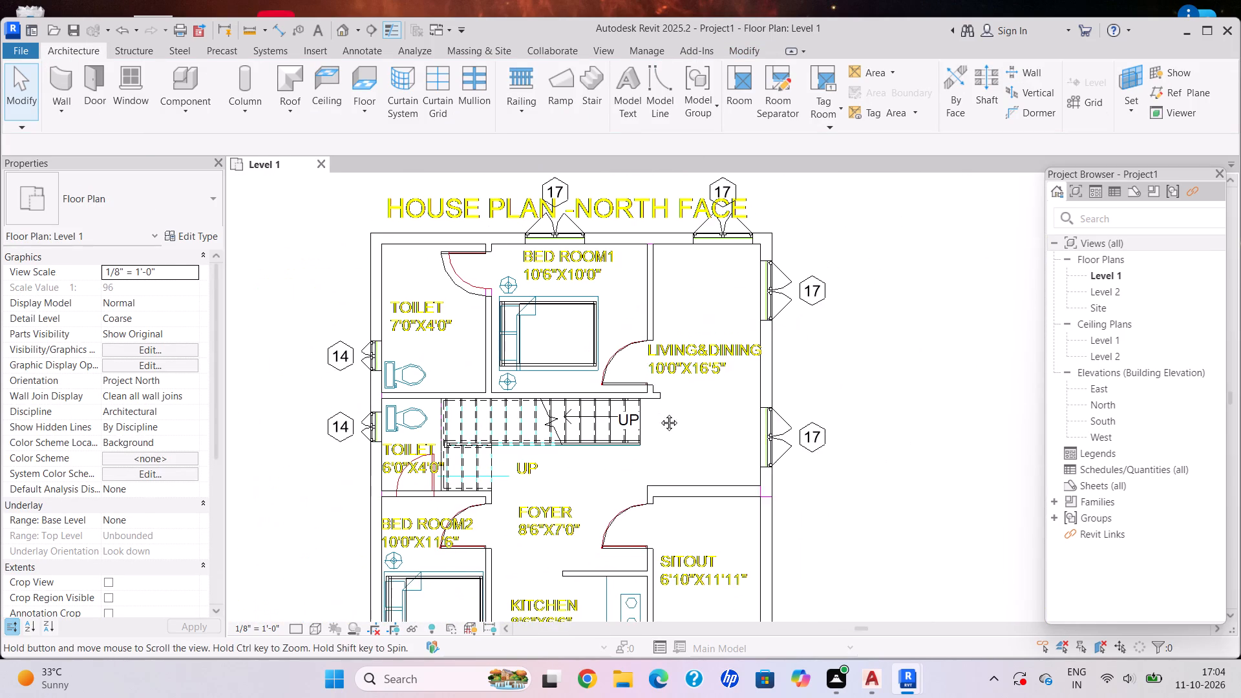
pyautogui.moveTo(659, 413); pyautogui.dragTo(660, 416, button='middle')
pyautogui.press('Escape')
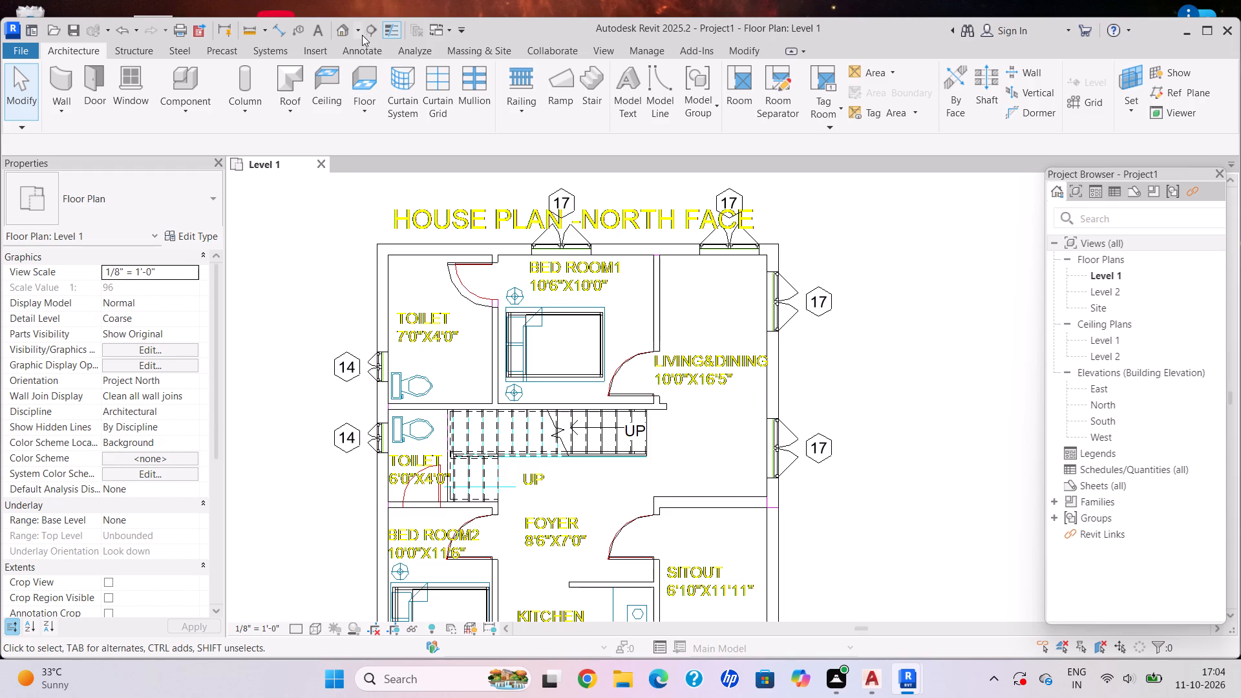
pyautogui.scroll(-1, 624, 573)
pyautogui.moveTo(623, 569); pyautogui.dragTo(587, 504, button='middle')
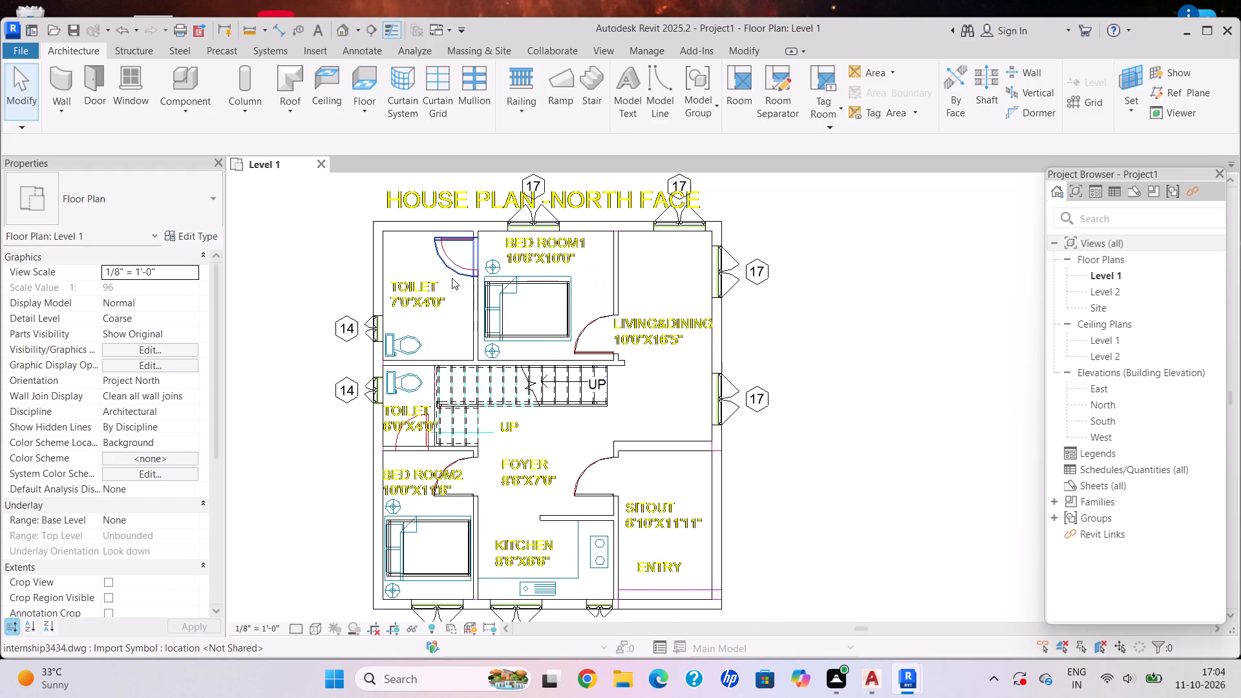
pyautogui.click(186, 111)
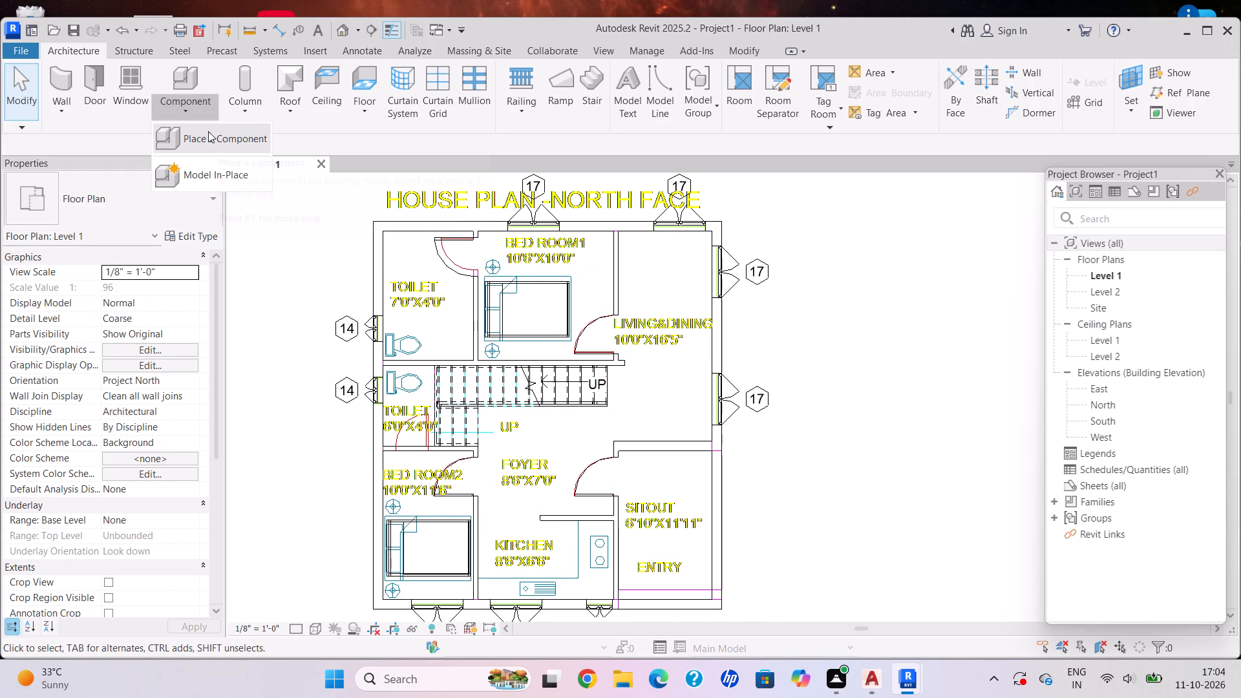
pyautogui.click(208, 131)
pyautogui.click(678, 109)
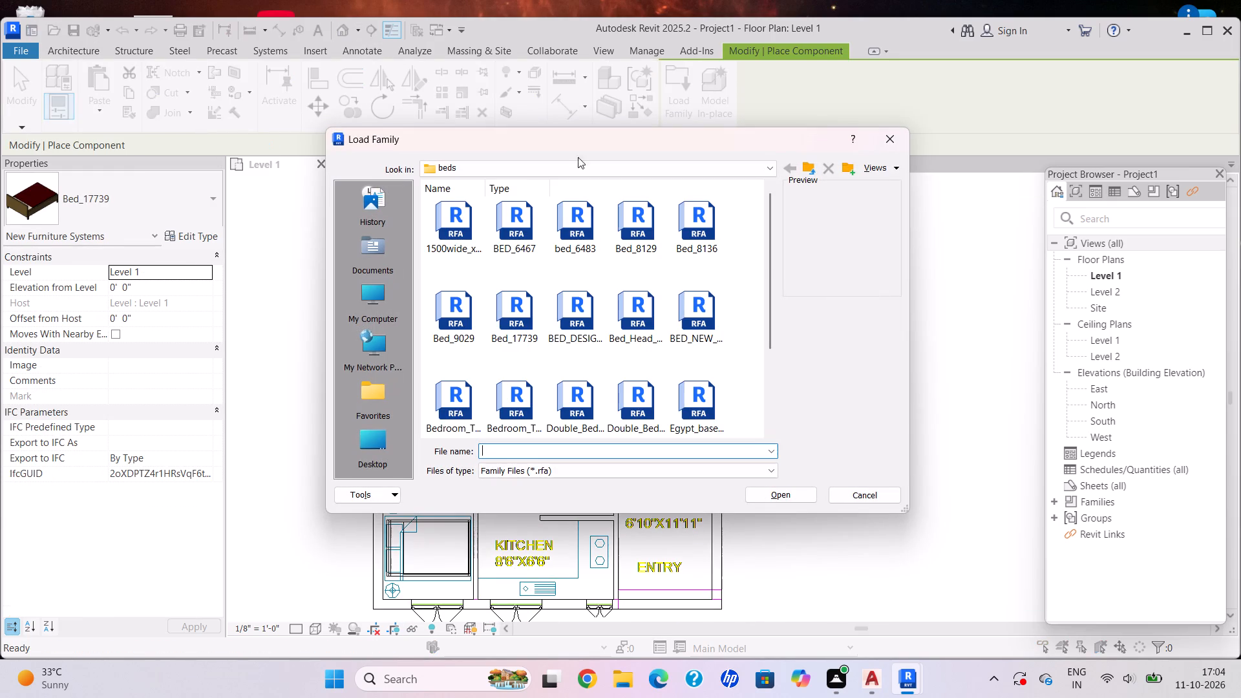
pyautogui.click(383, 247)
pyautogui.doubleClick(701, 331)
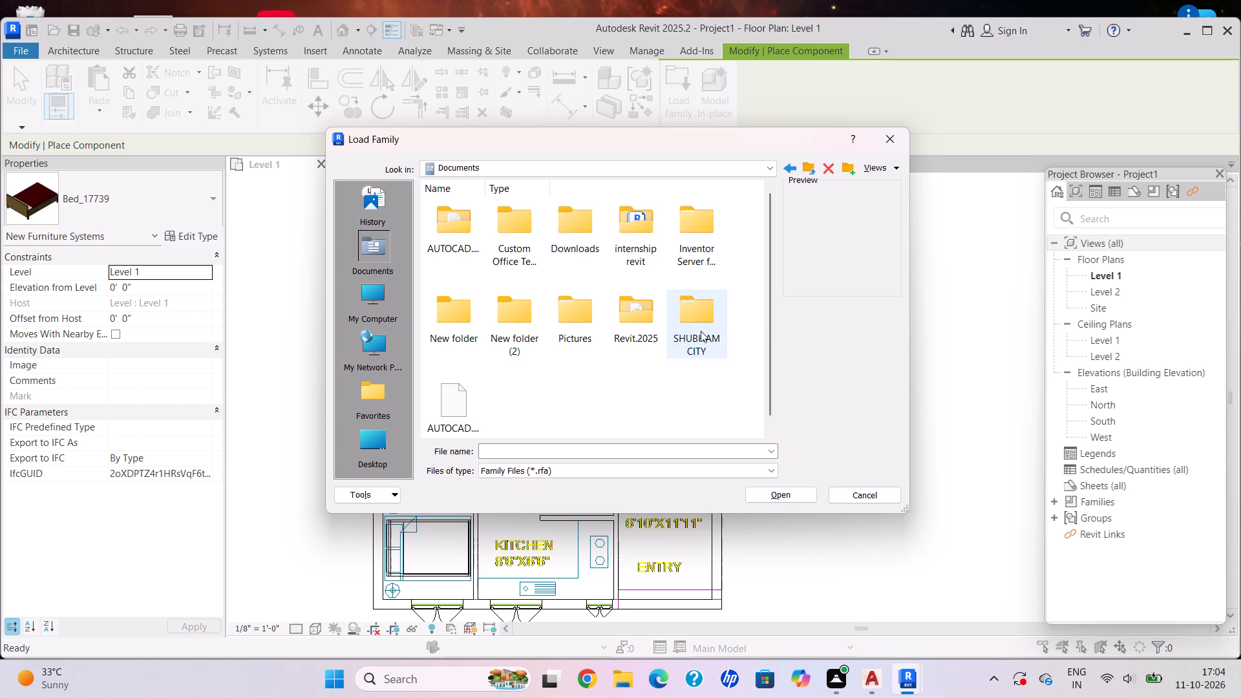
pyautogui.scroll(-6, 697, 356)
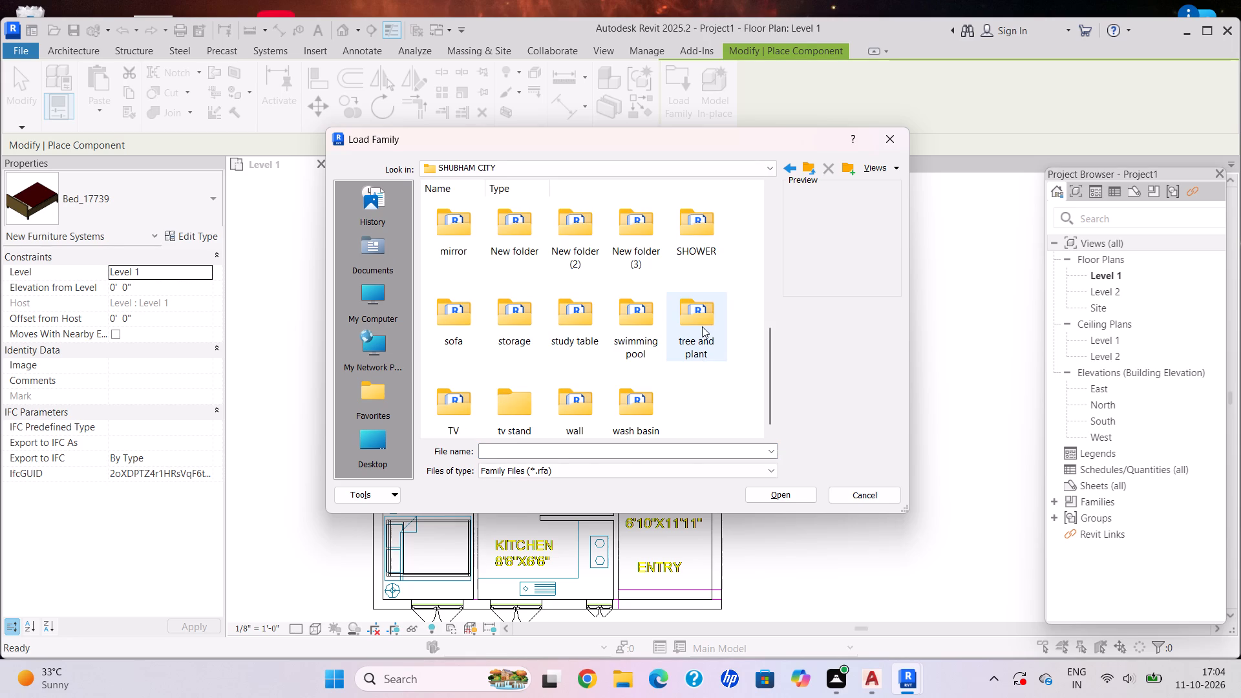
pyautogui.click(631, 409)
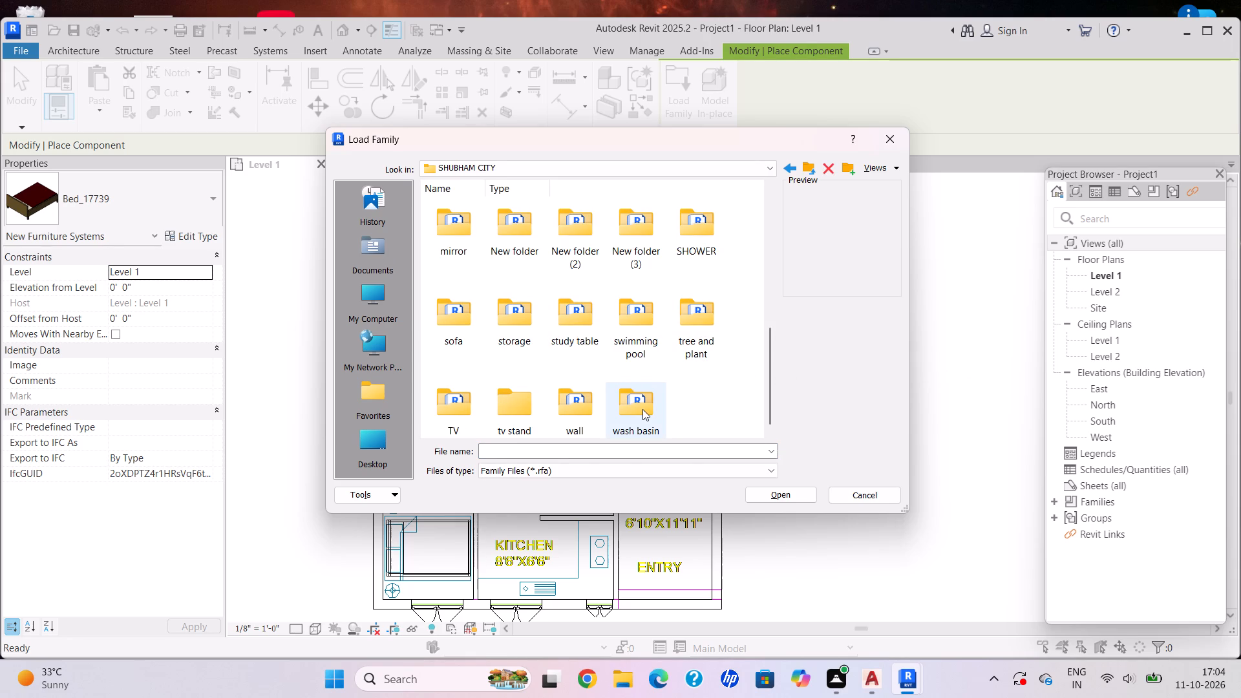
pyautogui.doubleClick(642, 409)
pyautogui.click(651, 324)
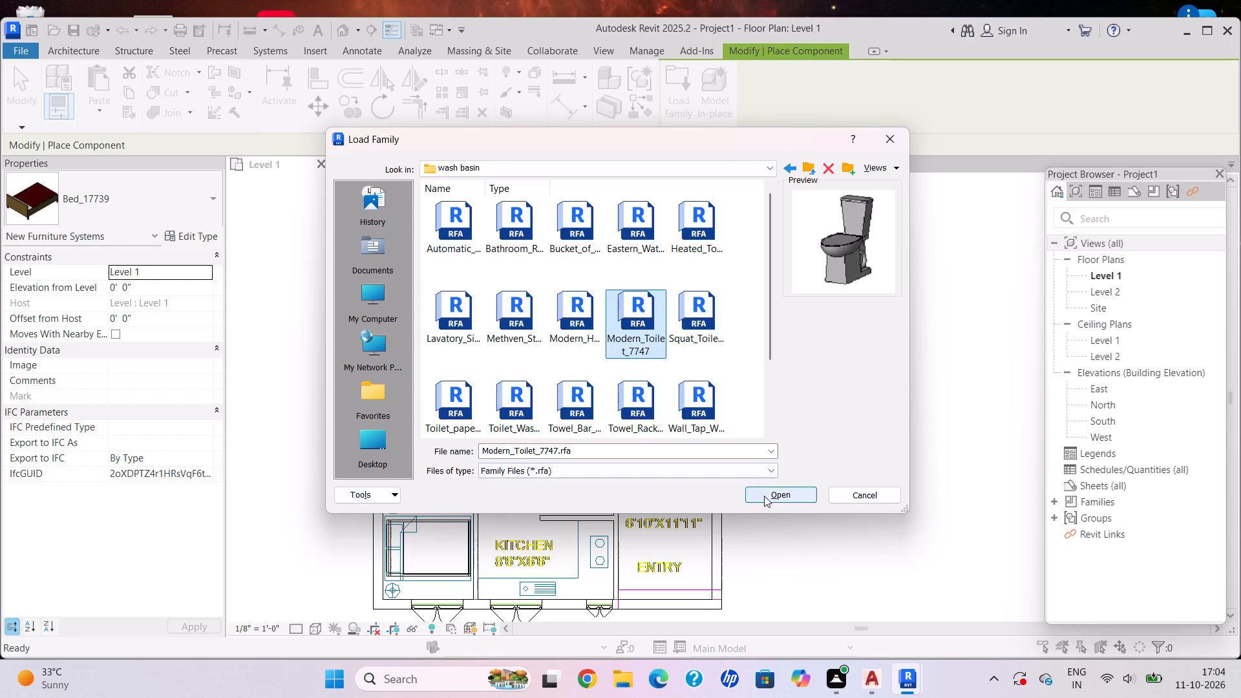
pyautogui.click(764, 496)
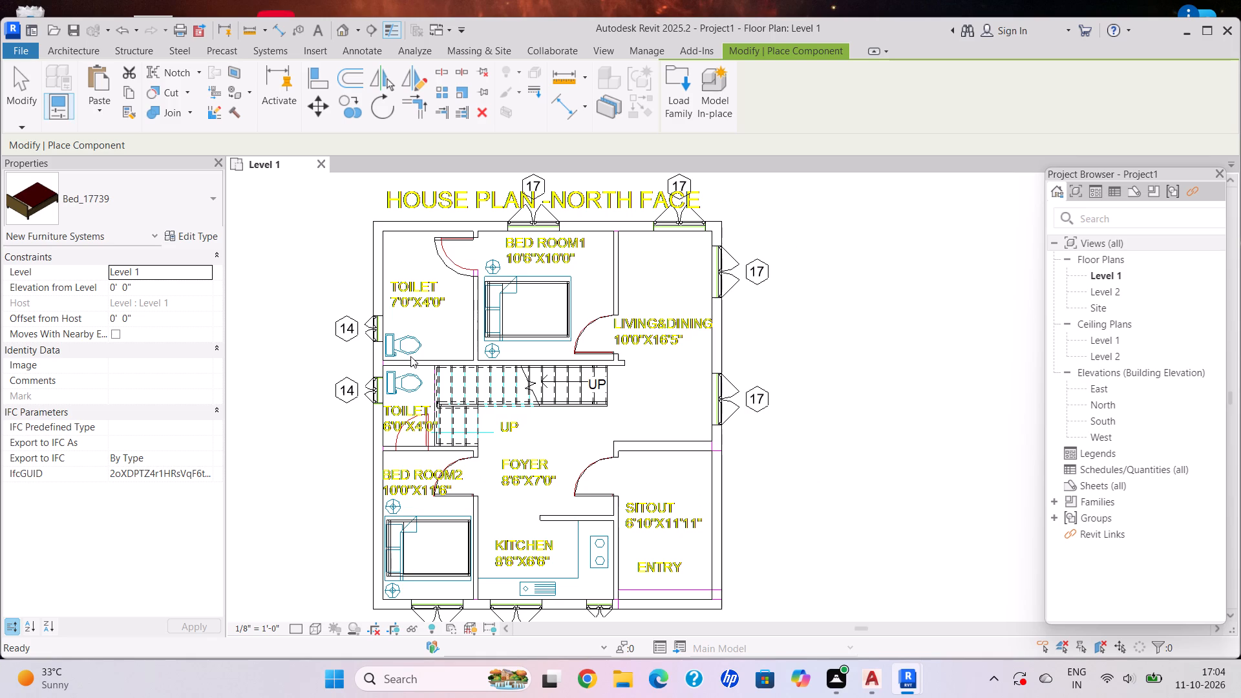
# Place a rotated Modern_Toilet_7747 over the WC symbol in each of the two toilets, with its tank toward the outer wall.
pyautogui.scroll(2, 371, 344)
pyautogui.scroll(-1, 371, 344)
pyautogui.scroll(5, 371, 344)
pyautogui.press('space')
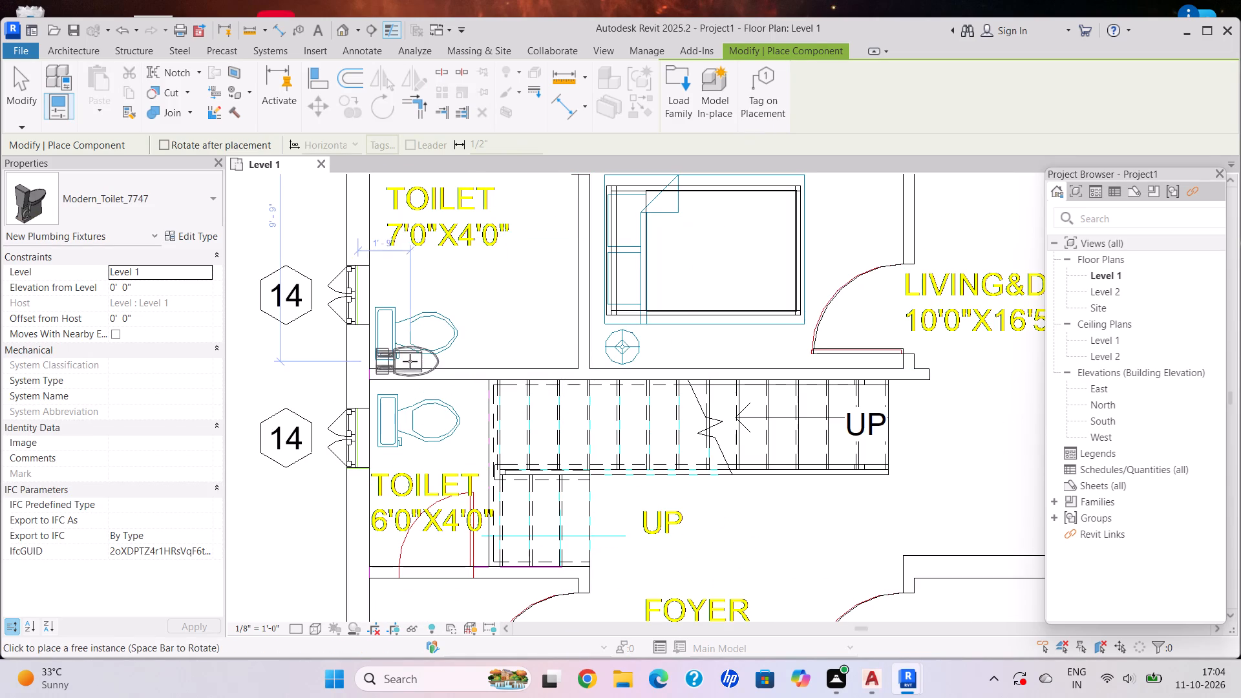
pyautogui.click(416, 334)
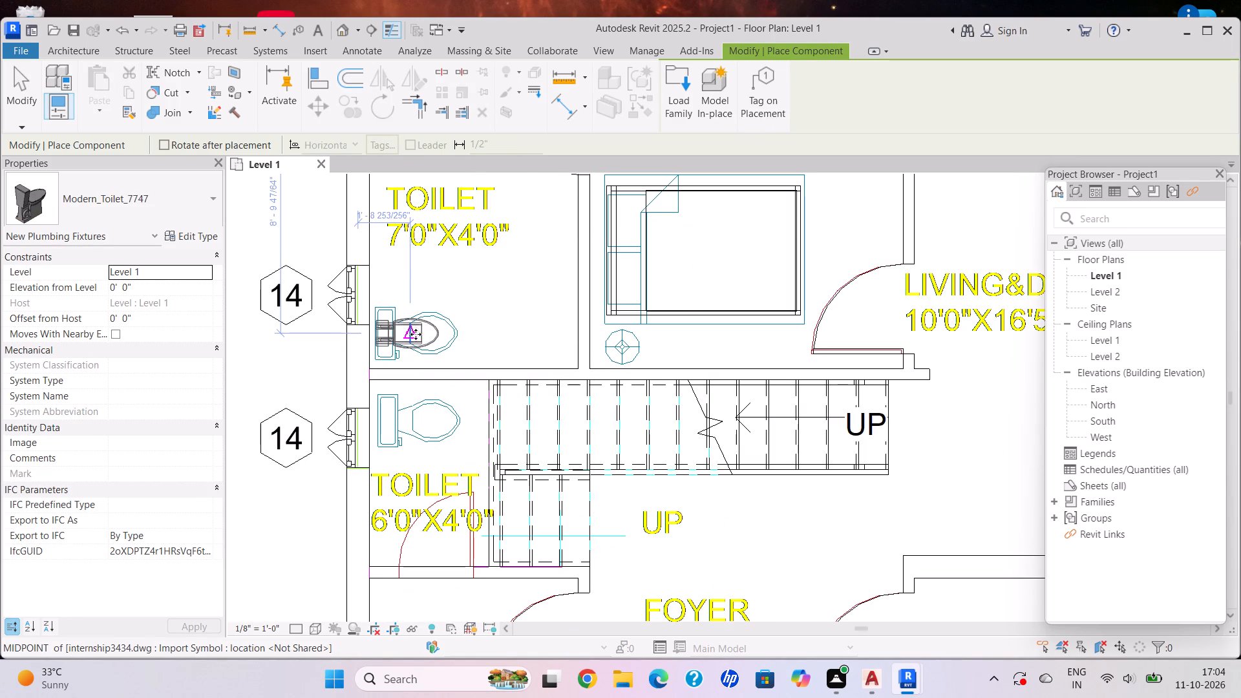
pyautogui.click(418, 423)
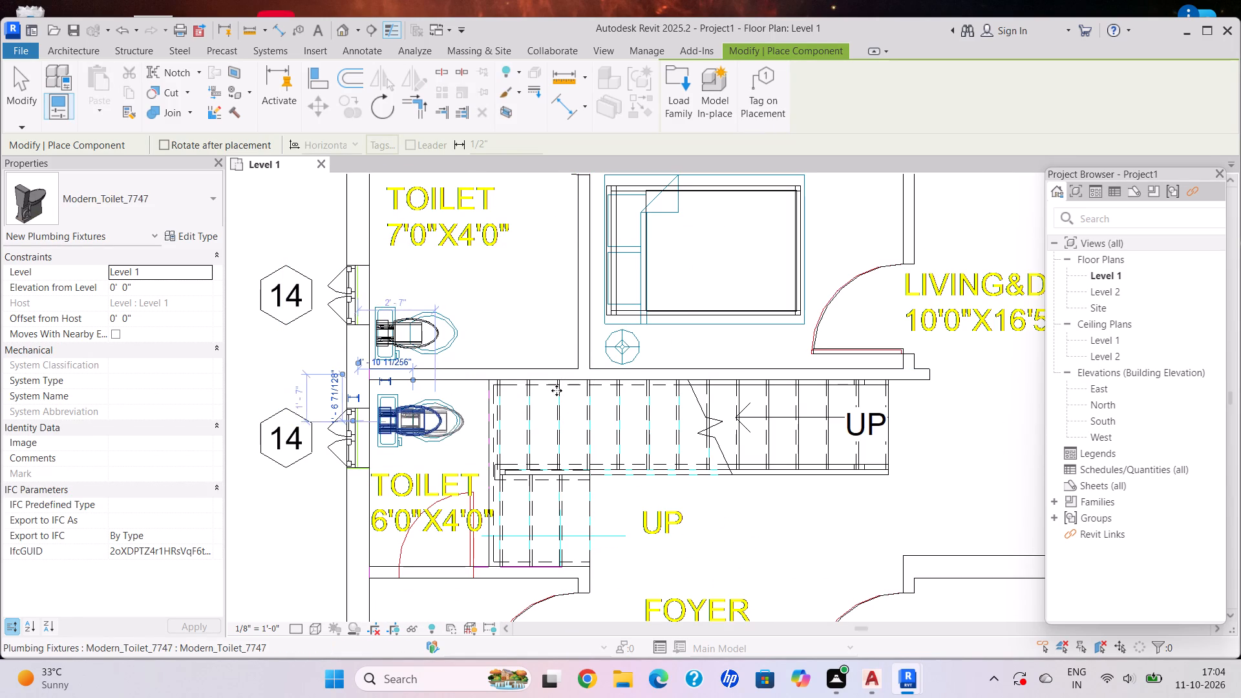
pyautogui.press('Escape')
pyautogui.scroll(-3, 688, 455)
pyautogui.moveTo(690, 456); pyautogui.dragTo(534, 277, button='middle')
pyautogui.scroll(-5, 584, 368)
pyautogui.moveTo(580, 380); pyautogui.dragTo(597, 458, button='middle')
pyautogui.press('Escape')
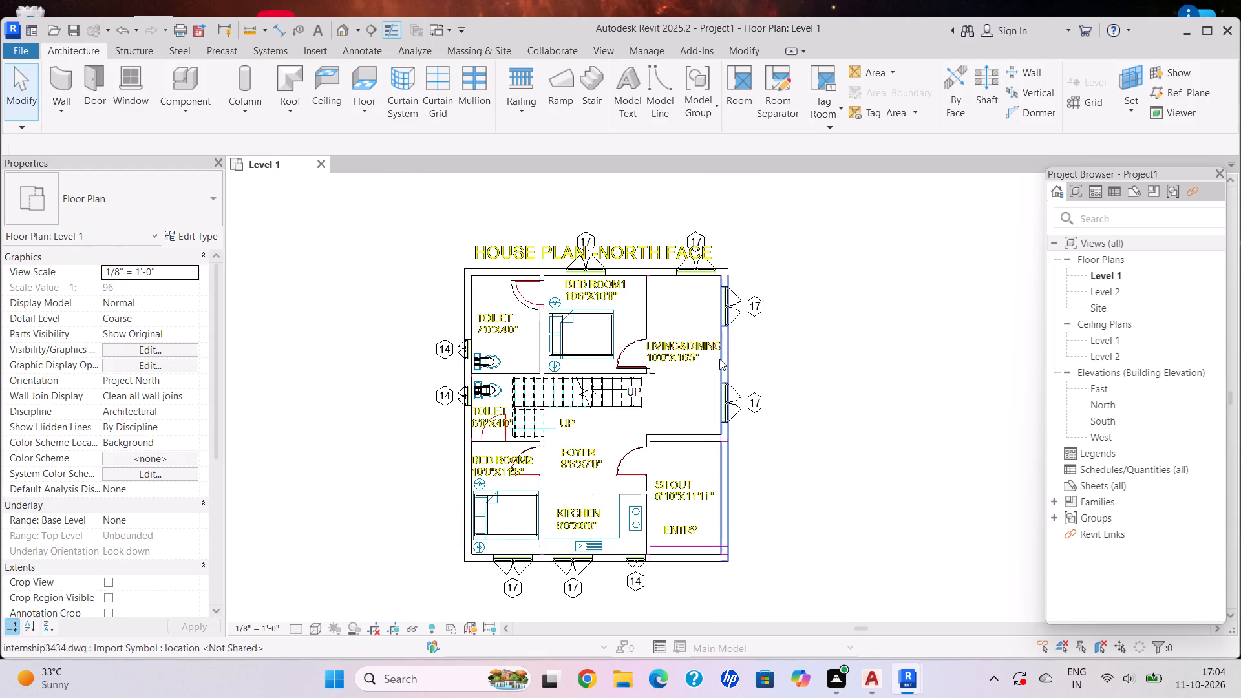
# Examine the Level 1 plan and the whole house in the default 3D view, and return to the Level 1 plan.
pyautogui.moveTo(767, 377); pyautogui.dragTo(738, 399, button='middle')
pyautogui.scroll(3, 710, 361)
pyautogui.scroll(2, 653, 274)
pyautogui.scroll(-1, 653, 273)
pyautogui.scroll(1, 652, 270)
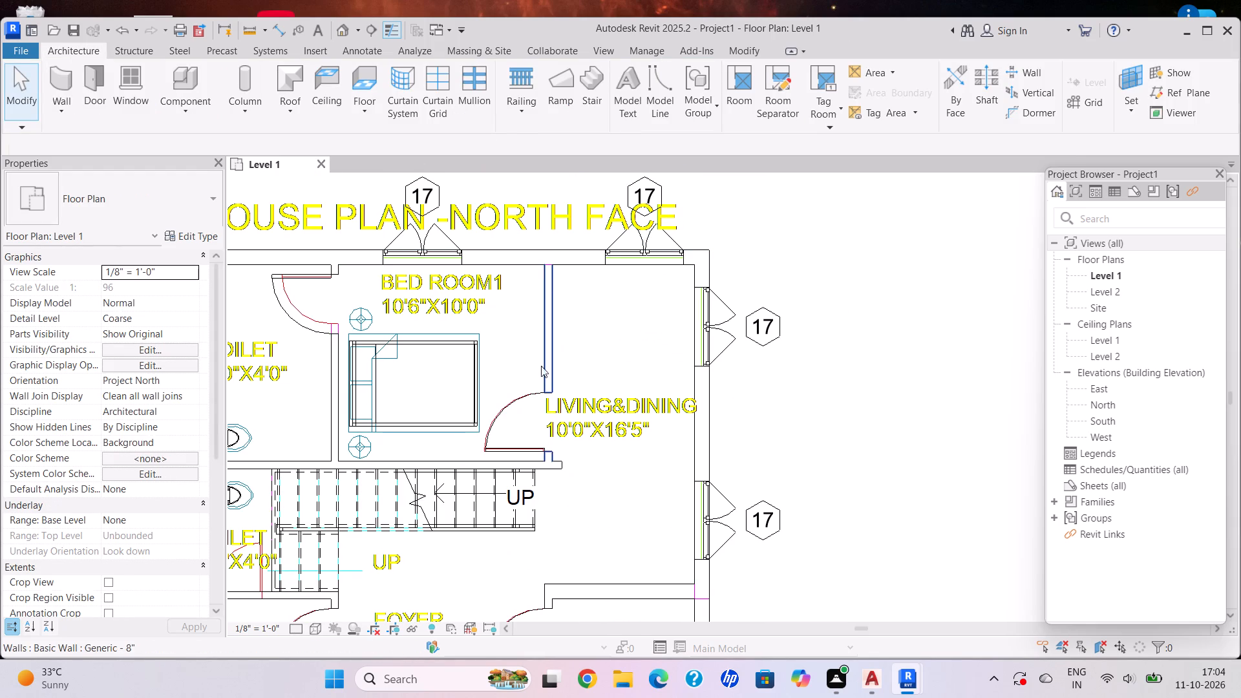
pyautogui.scroll(-1, 558, 467)
pyautogui.moveTo(559, 467); pyautogui.dragTo(641, 321, button='middle')
pyautogui.scroll(-3, 603, 471)
pyautogui.moveTo(594, 465); pyautogui.dragTo(587, 453, button='middle')
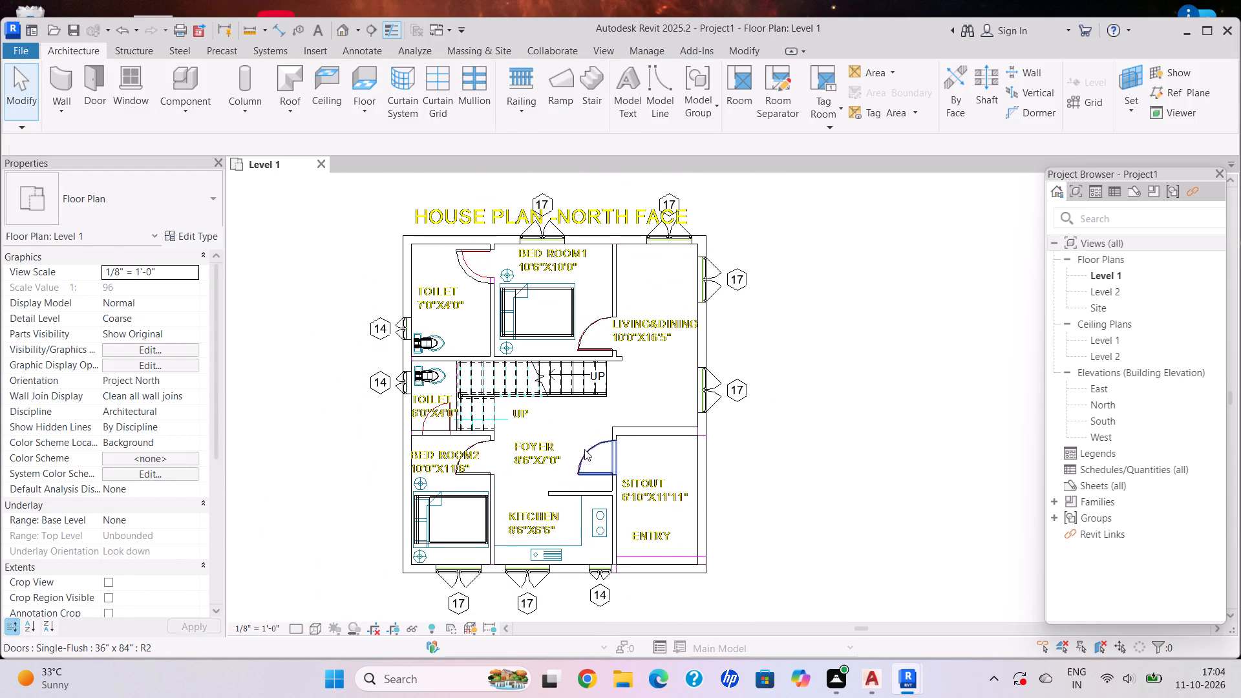
pyautogui.middleClick(602, 529)
pyautogui.scroll(3, 505, 227)
pyautogui.moveTo(700, 426); pyautogui.dragTo(681, 398, button='middle')
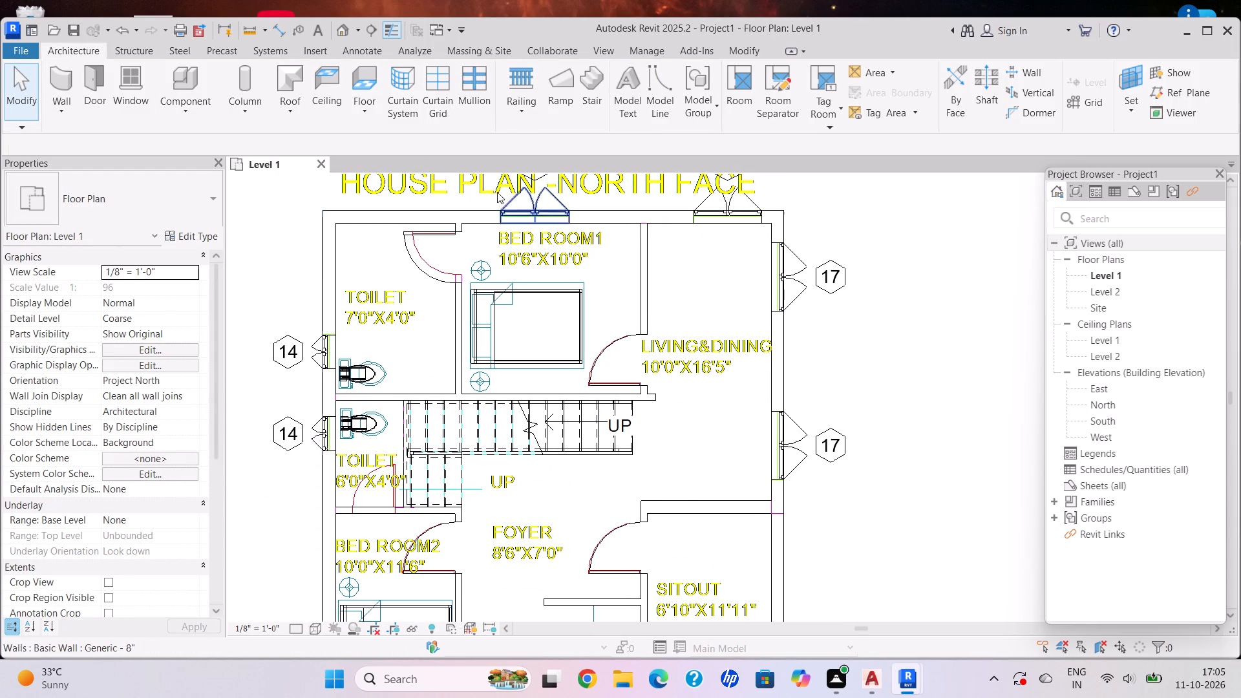
pyautogui.click(356, 25)
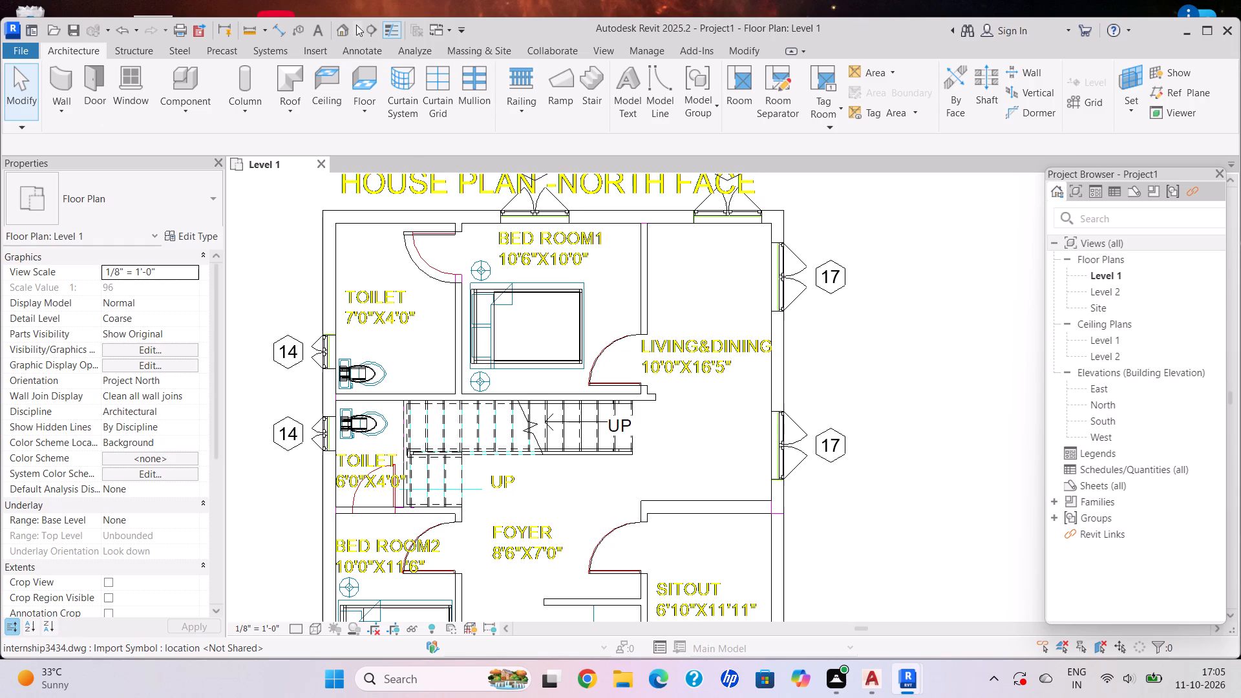
pyautogui.click(371, 45)
pyautogui.scroll(-1, 875, 357)
pyautogui.scroll(2, 876, 354)
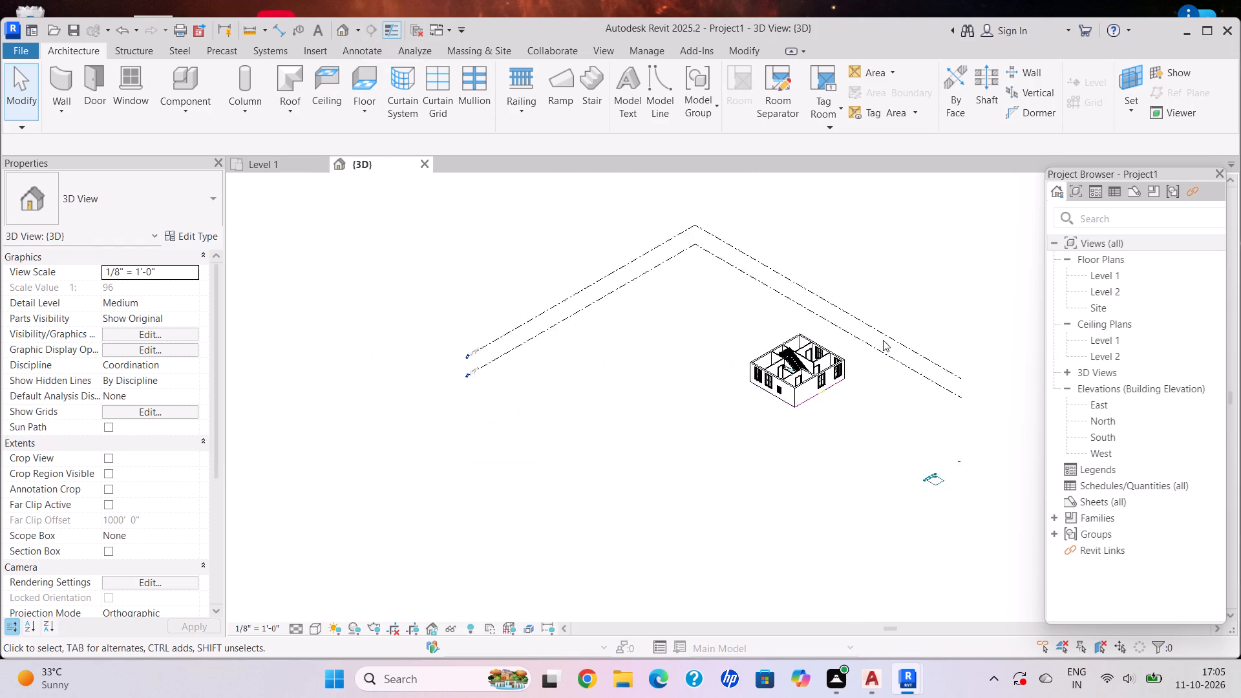
pyautogui.scroll(9, 883, 340)
pyautogui.click(286, 167)
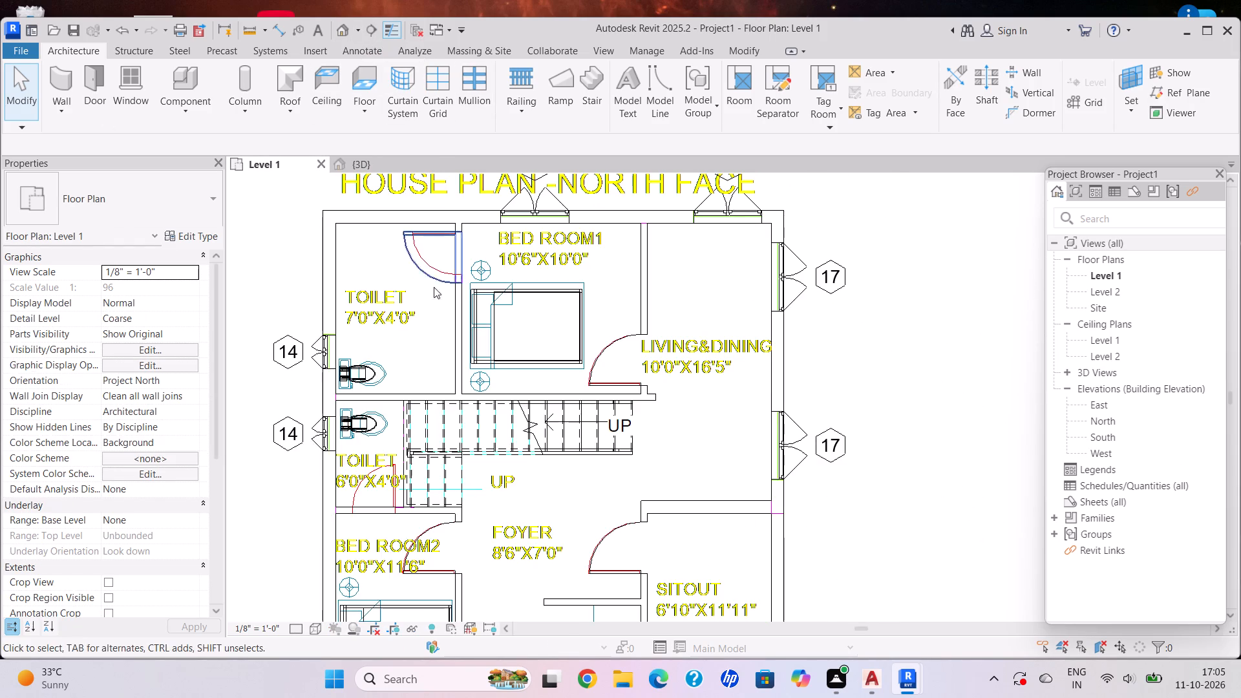
# Start a floor on Level 1 and set the Generic - 12" type's structure layer thickness to 9".
pyautogui.scroll(-3, 434, 287)
pyautogui.press('Escape')
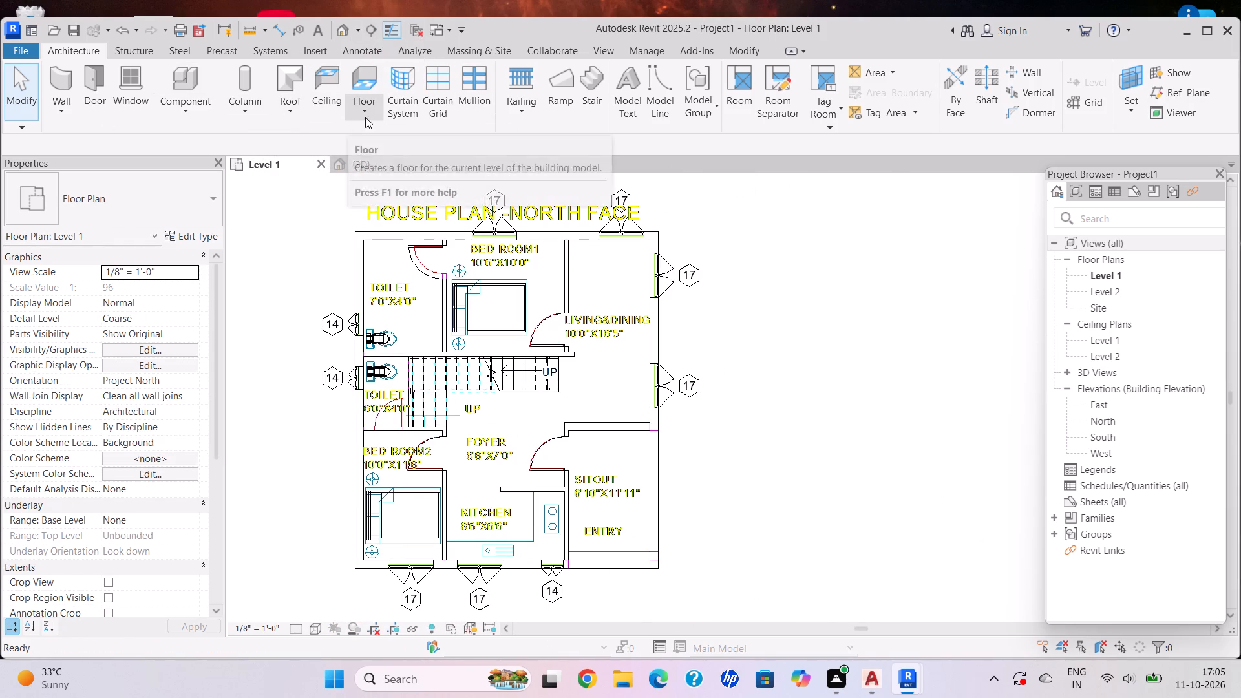
pyautogui.click(368, 116)
pyautogui.click(400, 136)
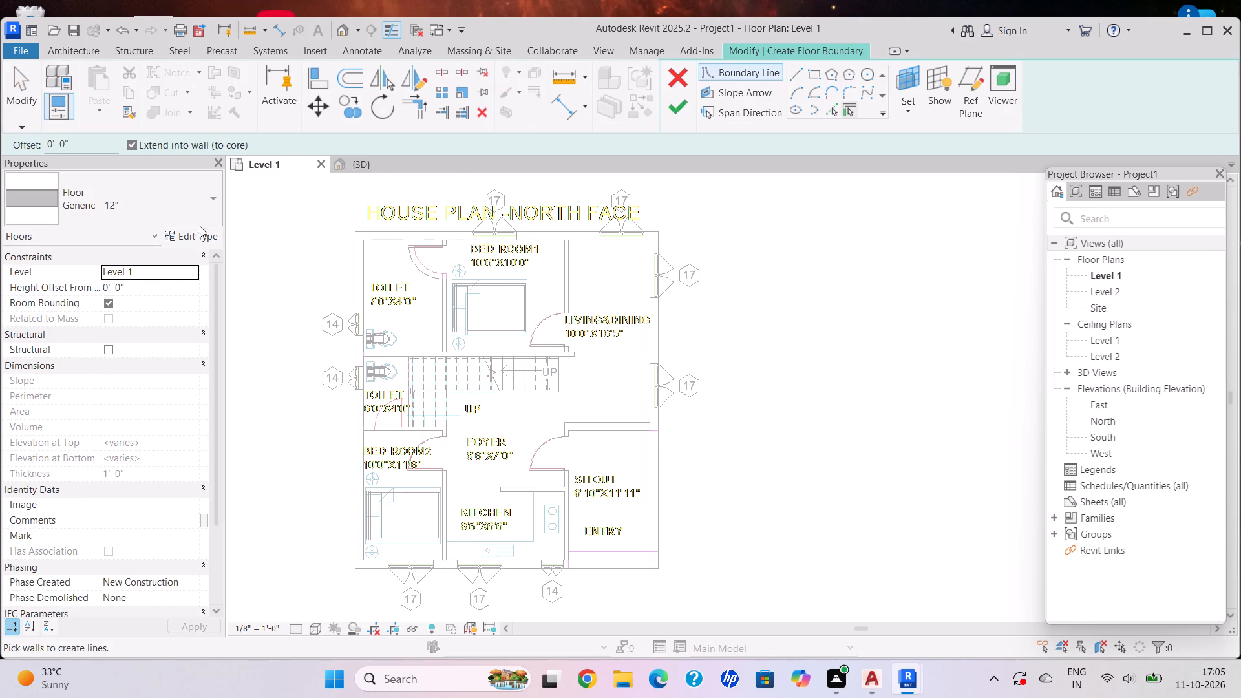
pyautogui.click(200, 227)
pyautogui.click(900, 252)
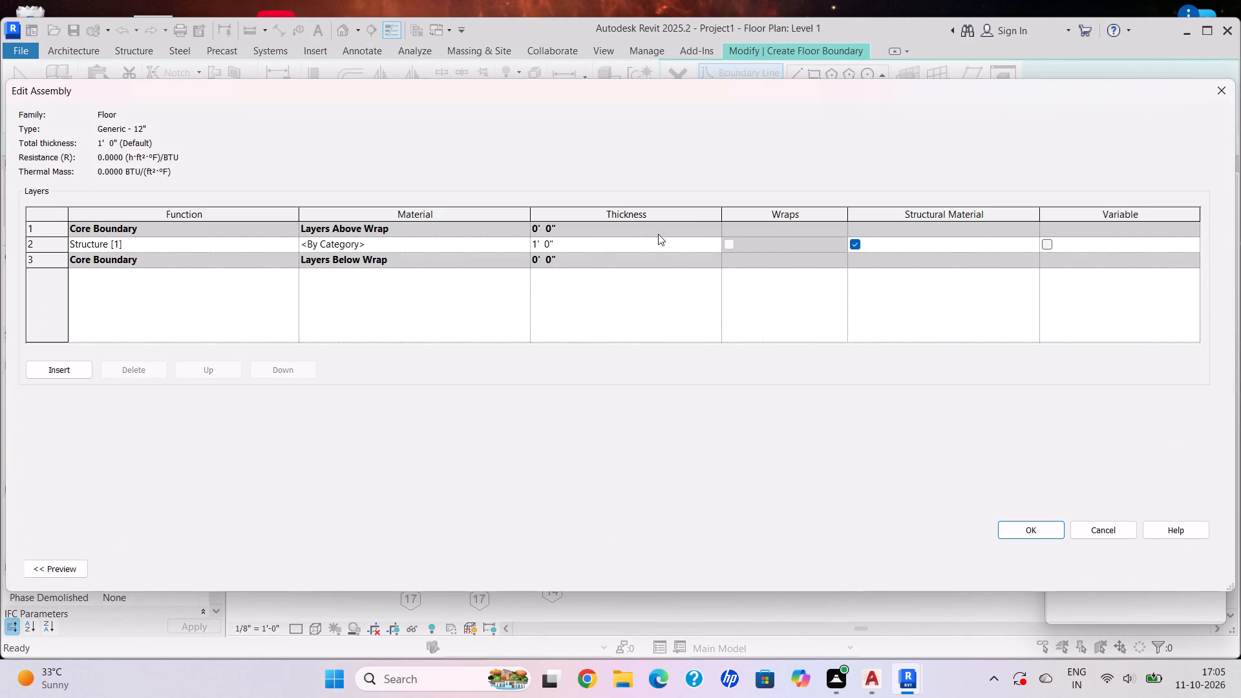
pyautogui.click(646, 242)
pyautogui.press('BackSpace')
pyautogui.write('9"')
pyautogui.press('Return')
pyautogui.click(1043, 534)
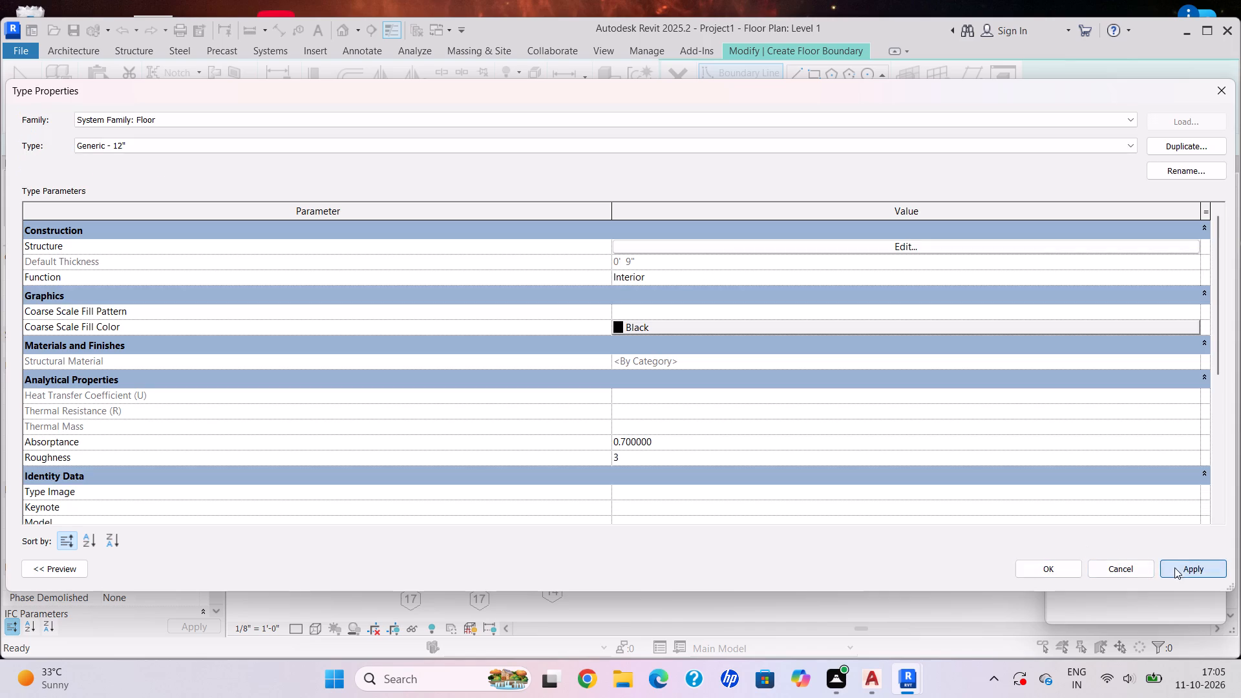
pyautogui.click(1174, 567)
pyautogui.click(1054, 571)
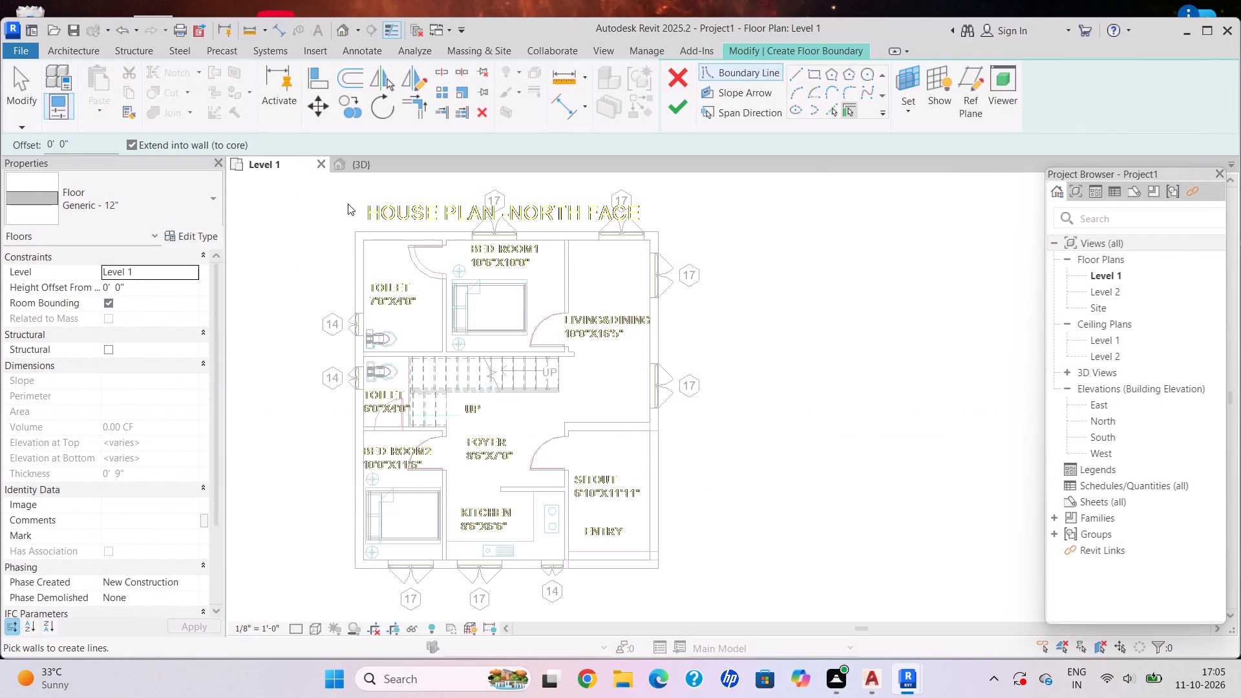
# Sketch the floor boundary as a rectangle between opposite outer wall corners, from the toilet corner to the entry corner, and finish the floor.
pyautogui.scroll(4, 348, 204)
pyautogui.click(820, 78)
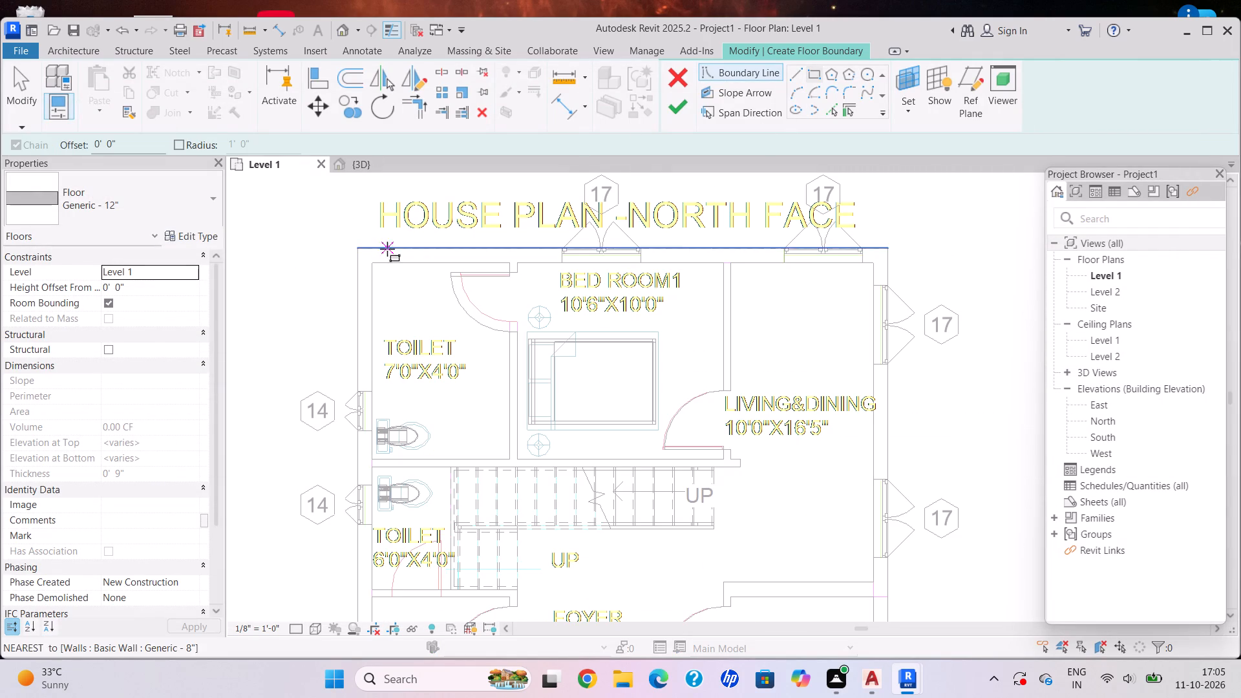
pyautogui.scroll(5, 348, 269)
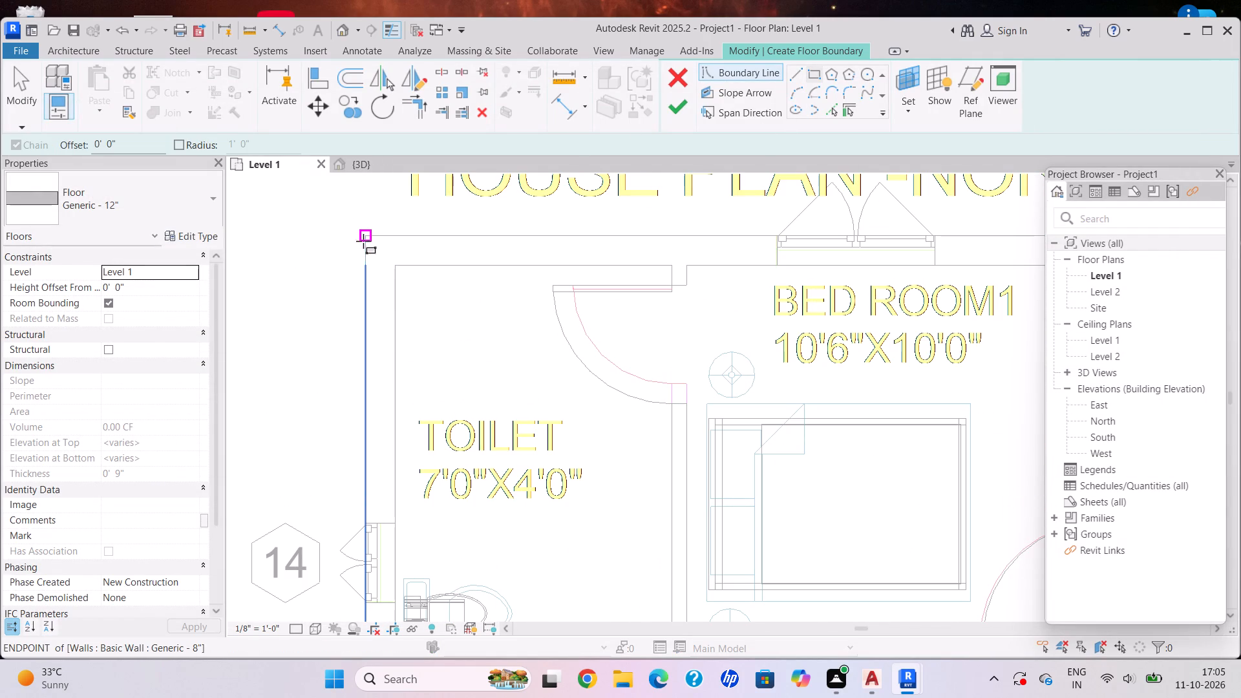
pyautogui.click(366, 236)
pyautogui.scroll(-4, 721, 566)
pyautogui.moveTo(720, 555); pyautogui.dragTo(613, 430, button='middle')
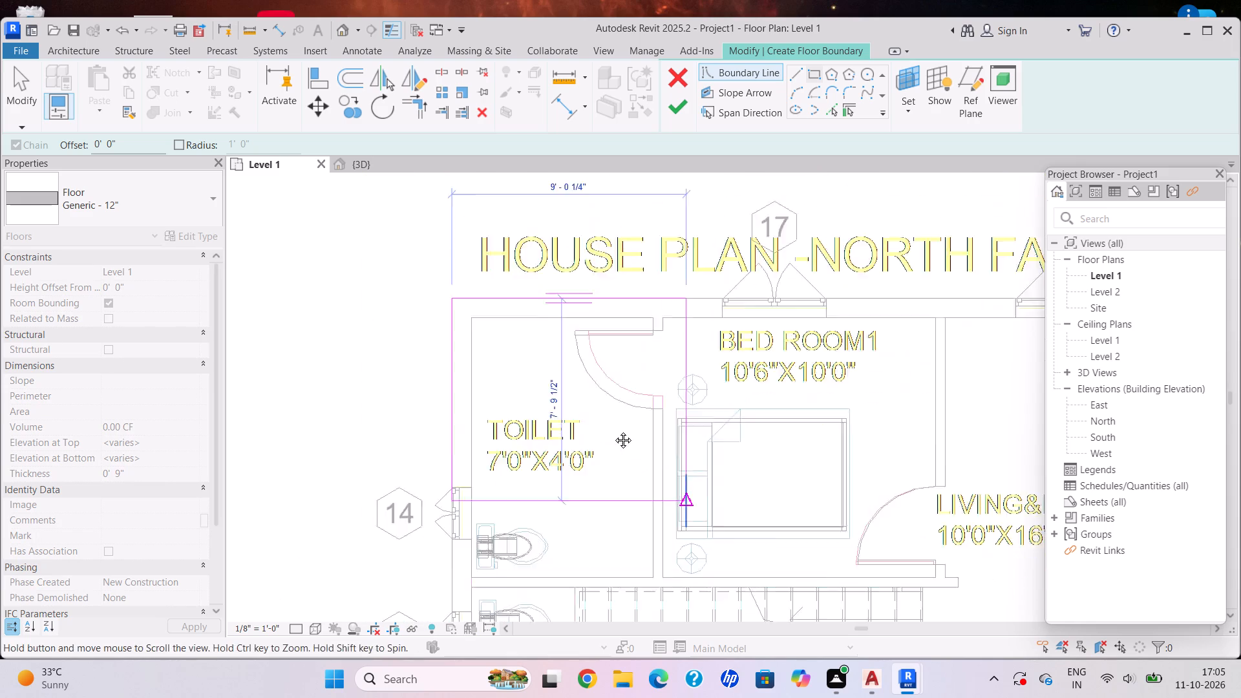
pyautogui.moveTo(613, 430); pyautogui.dragTo(604, 421, button='middle')
pyautogui.scroll(-2, 613, 430)
pyautogui.moveTo(791, 542); pyautogui.dragTo(696, 375, button='middle')
pyautogui.scroll(-1, 693, 372)
pyautogui.scroll(6, 789, 591)
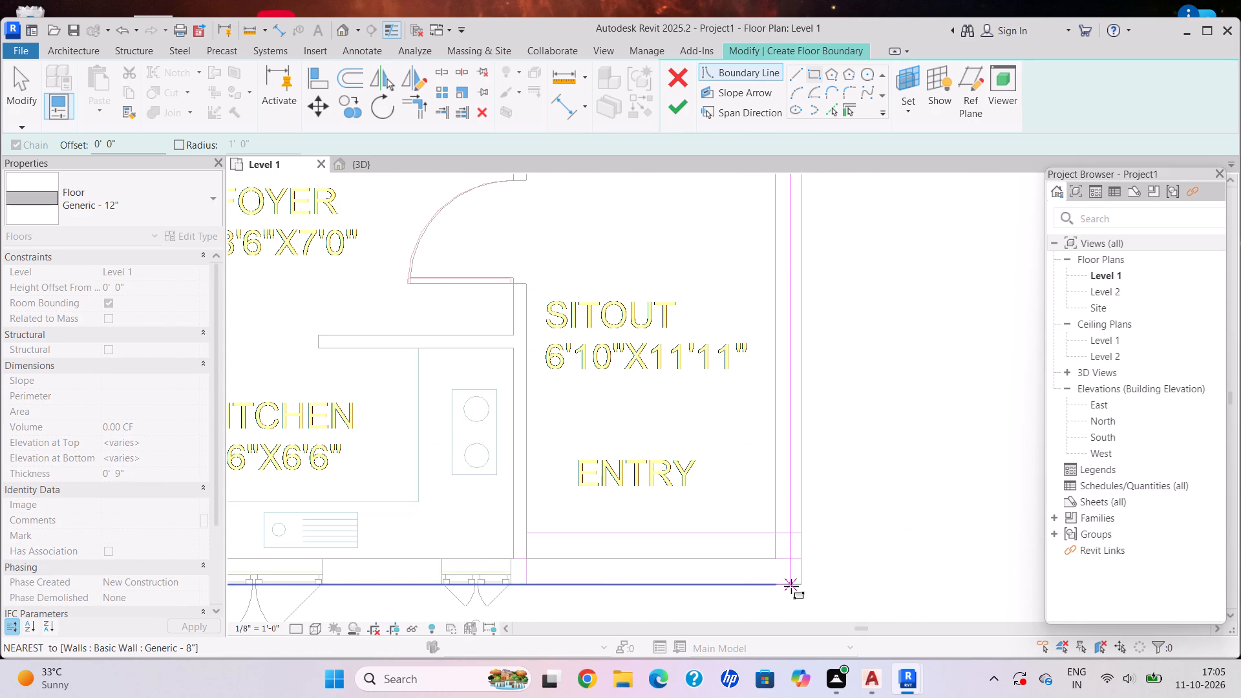
pyautogui.scroll(5, 791, 586)
pyautogui.click(814, 586)
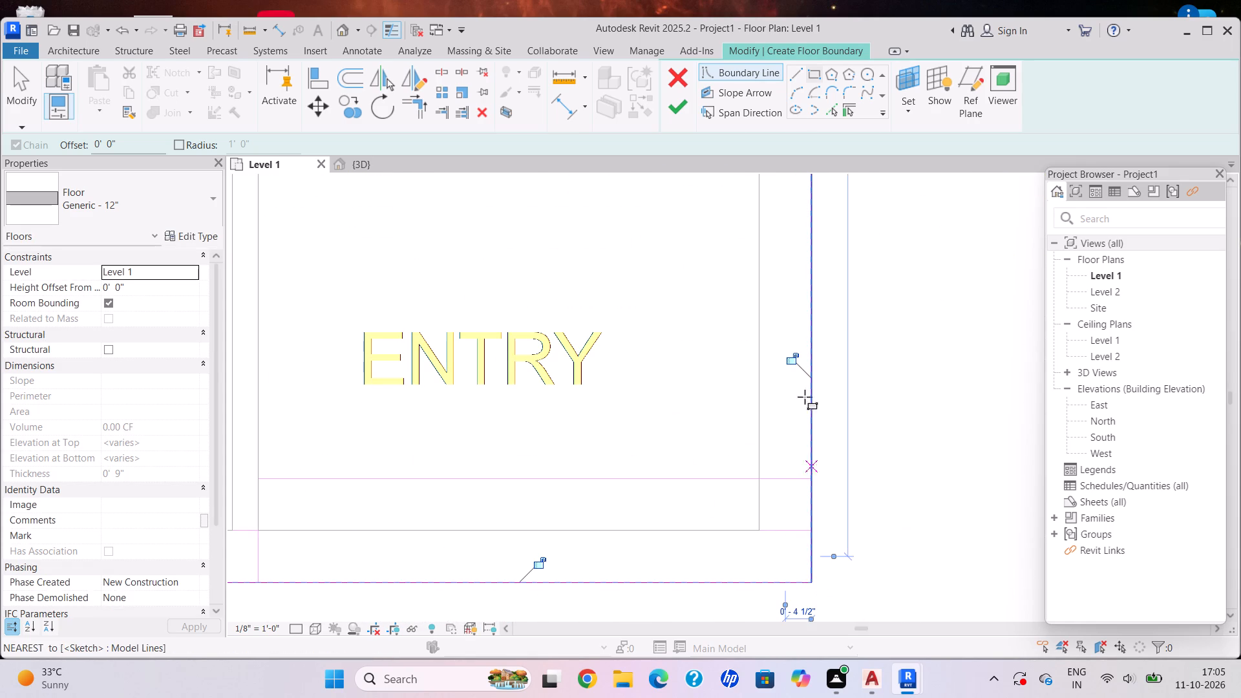
pyautogui.click(679, 109)
pyautogui.scroll(-3, 635, 471)
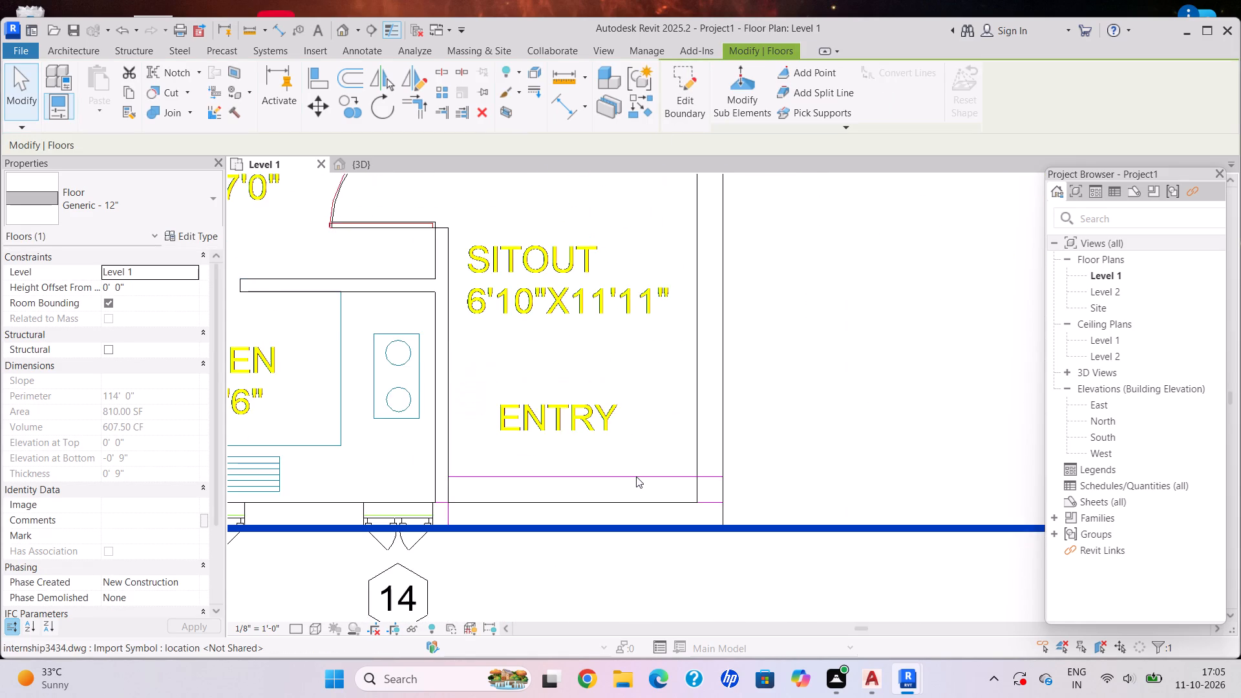
pyautogui.scroll(-6, 636, 476)
pyautogui.press('Escape')
pyautogui.scroll(-3, 634, 469)
pyautogui.scroll(1, 634, 469)
pyautogui.scroll(-1, 633, 467)
pyautogui.moveTo(619, 374); pyautogui.dragTo(684, 503, button='middle')
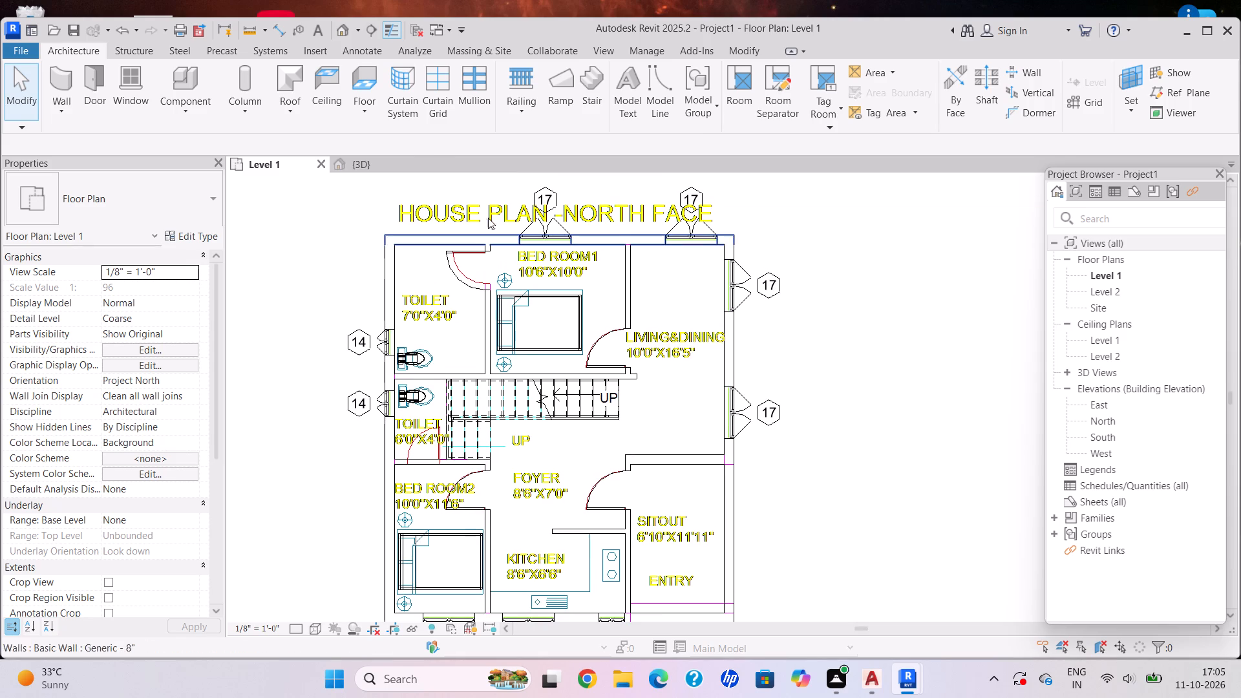
# In the South elevation, add five levels above Level 2 by picking level lines at a 10' offset, up to elevation 60'.
pyautogui.click(388, 161)
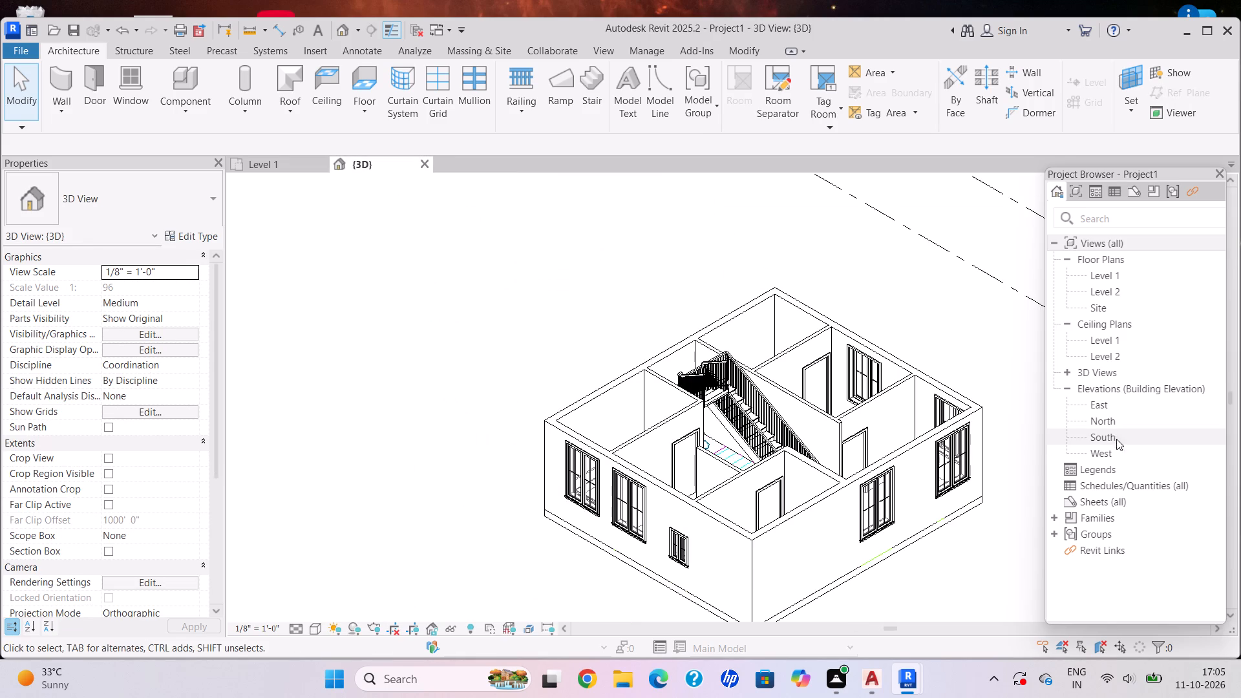
pyautogui.doubleClick(1110, 441)
pyautogui.moveTo(807, 399); pyautogui.dragTo(687, 383, button='middle')
pyautogui.scroll(1, 683, 348)
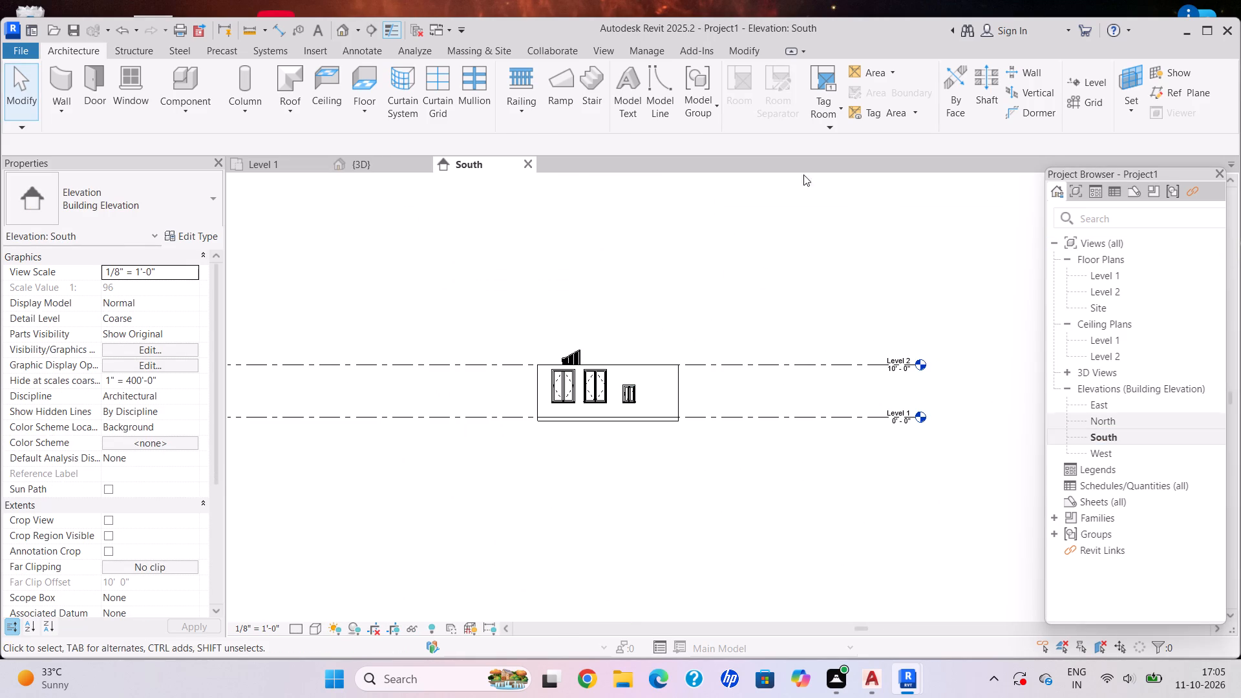
pyautogui.click(1089, 83)
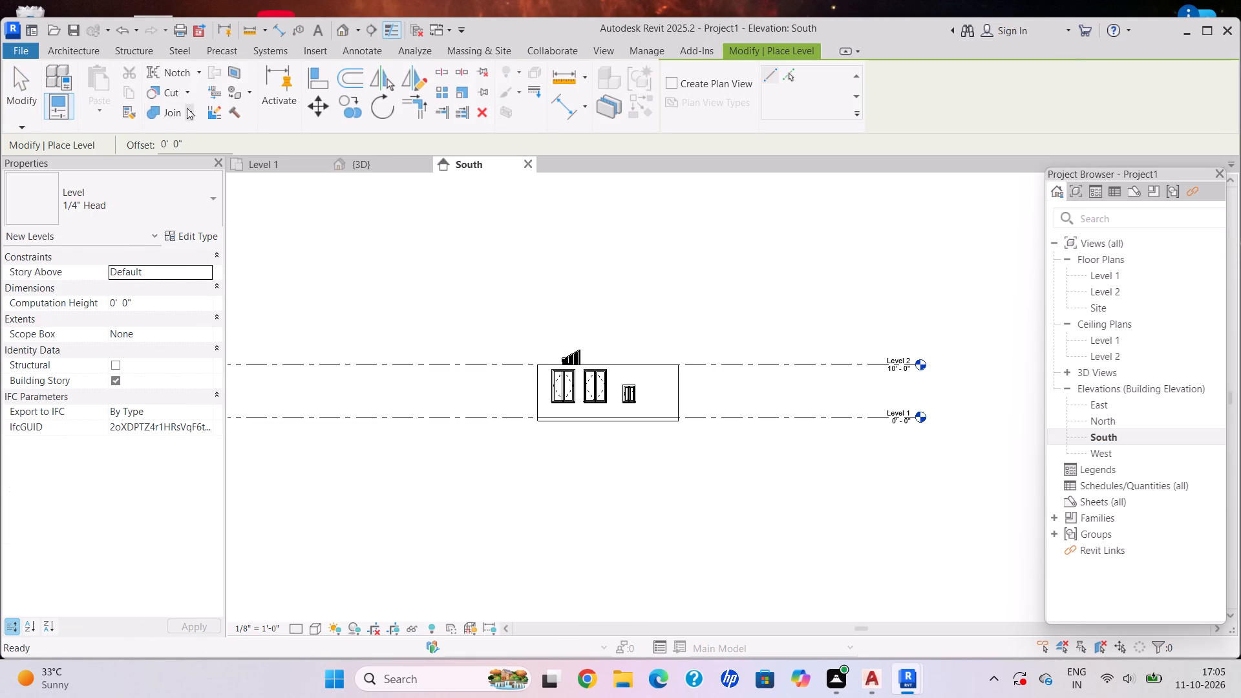
pyautogui.click(792, 75)
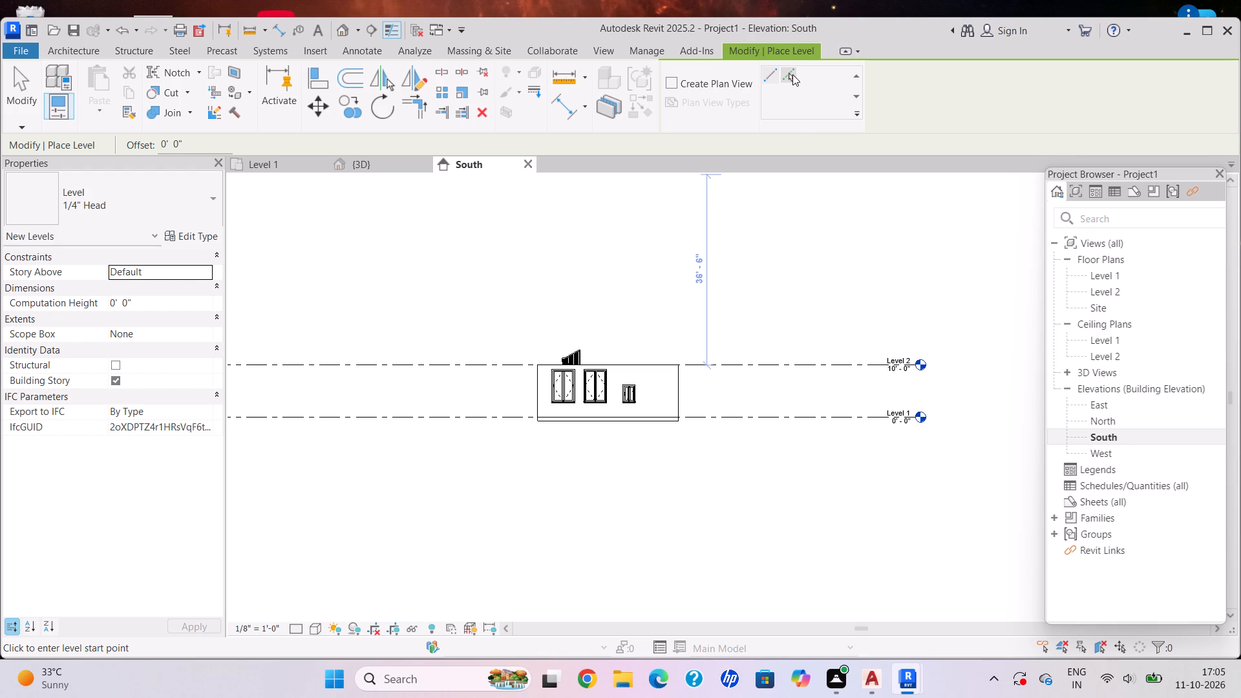
pyautogui.click(187, 140)
pyautogui.press('BackSpace')
pyautogui.press('BackSpace')
pyautogui.press('BackSpace')
pyautogui.press('BackSpace')
pyautogui.press('BackSpace')
pyautogui.press('BackSpace')
pyautogui.press('BackSpace')
pyautogui.press('BackSpace')
pyautogui.press('BackSpace')
pyautogui.press('BackSpace')
pyautogui.press('BackSpace')
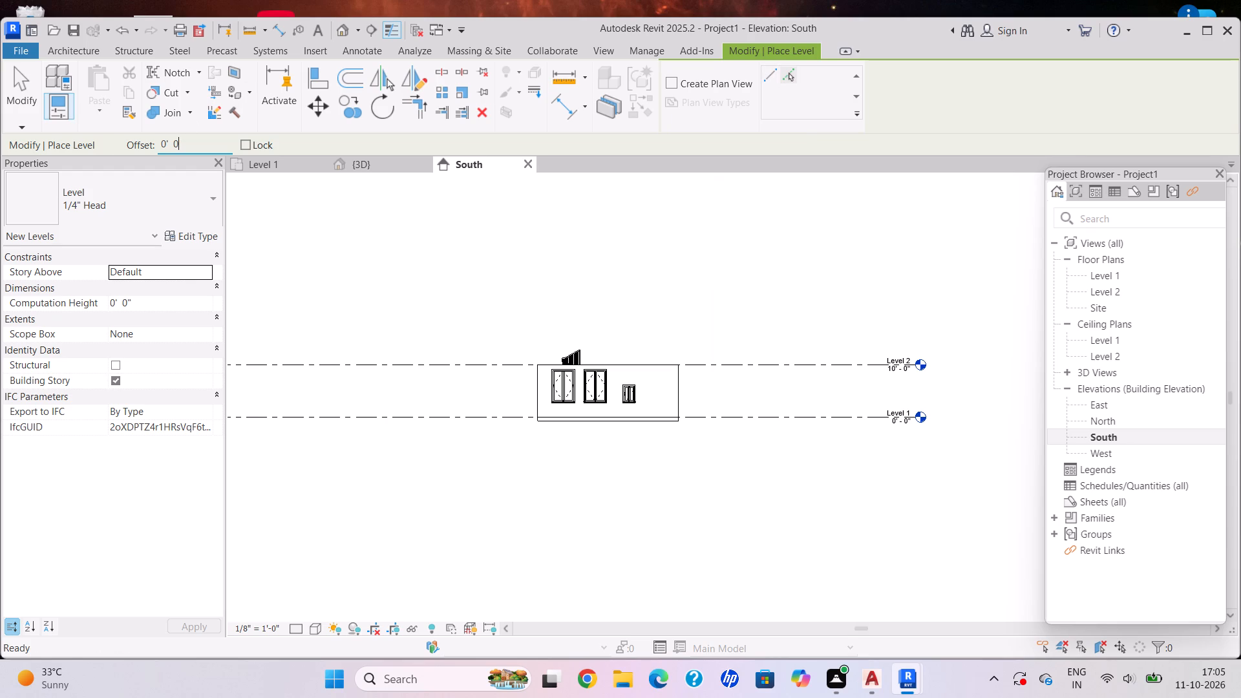
pyautogui.write("10'")
pyautogui.press('Return')
pyautogui.scroll(1, 586, 422)
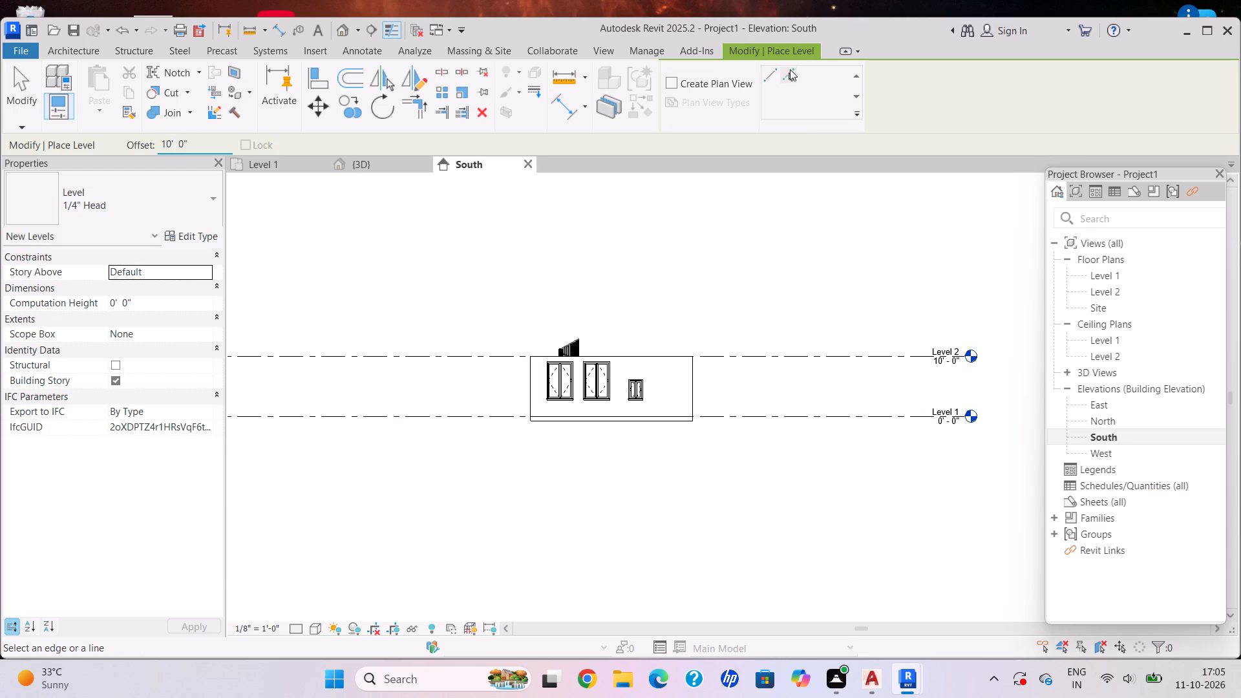
pyautogui.click(790, 69)
pyautogui.click(809, 354)
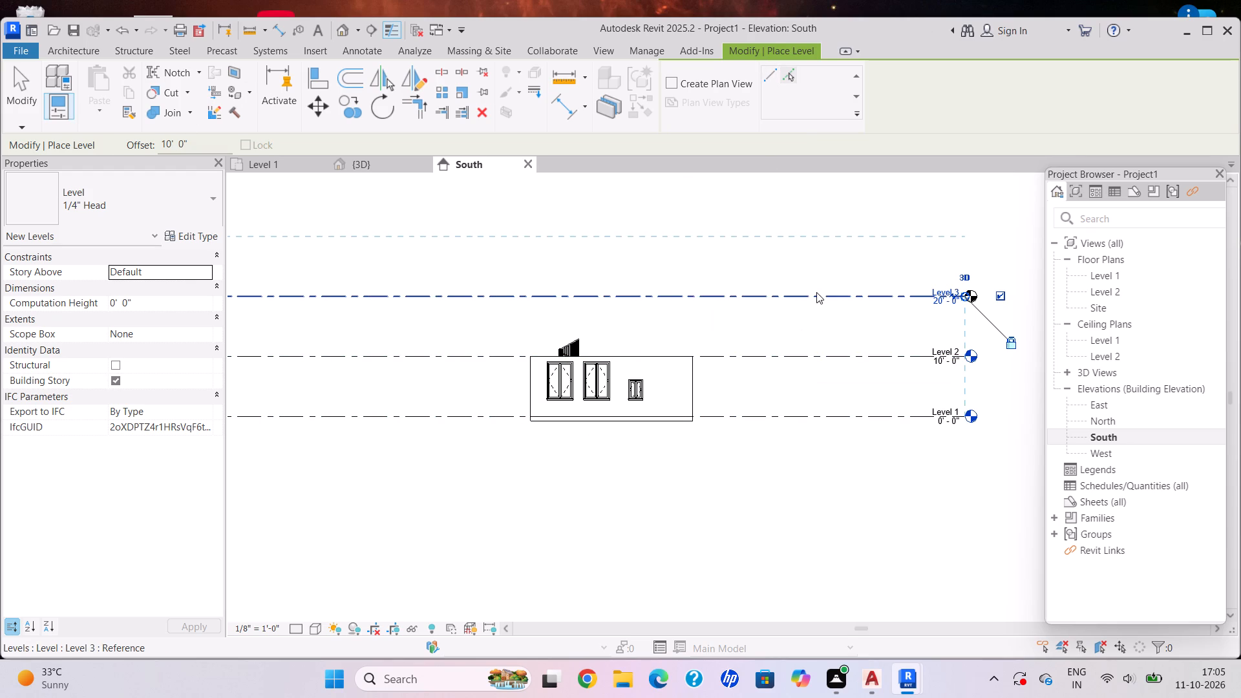
pyautogui.click(816, 292)
pyautogui.moveTo(805, 294); pyautogui.dragTo(761, 426, button='middle')
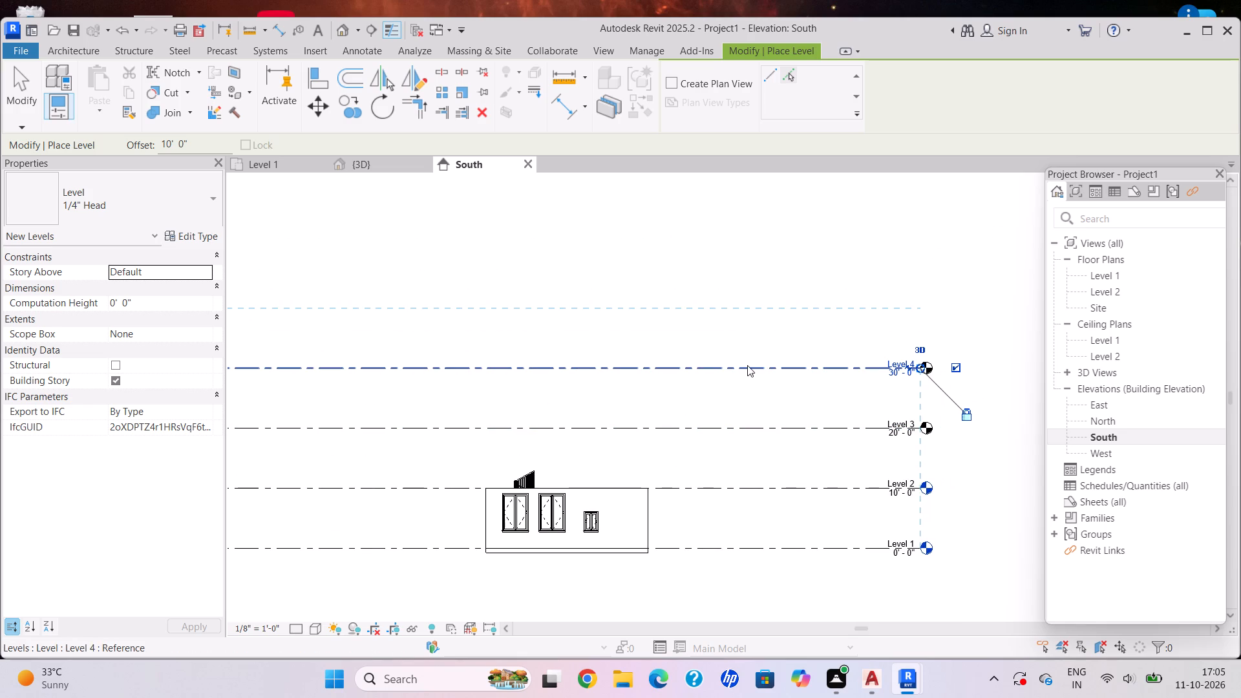
pyautogui.click(747, 365)
pyautogui.click(727, 303)
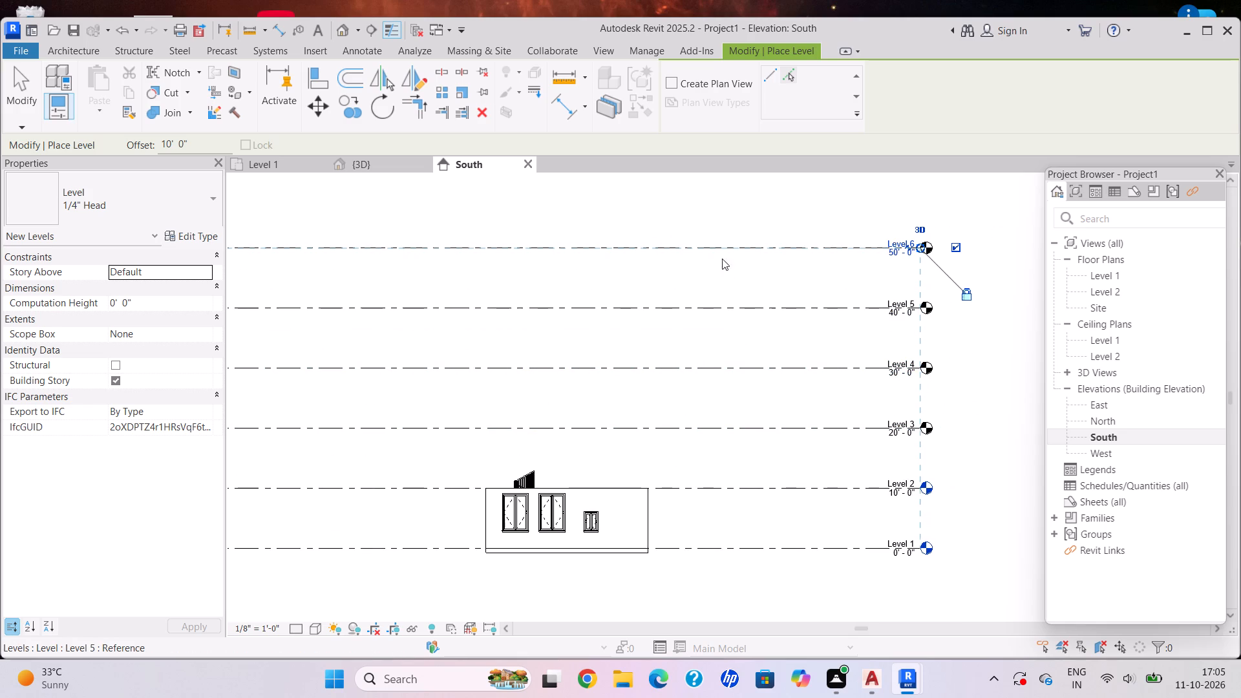
pyautogui.click(721, 243)
pyautogui.scroll(-1, 720, 256)
pyautogui.press('Escape')
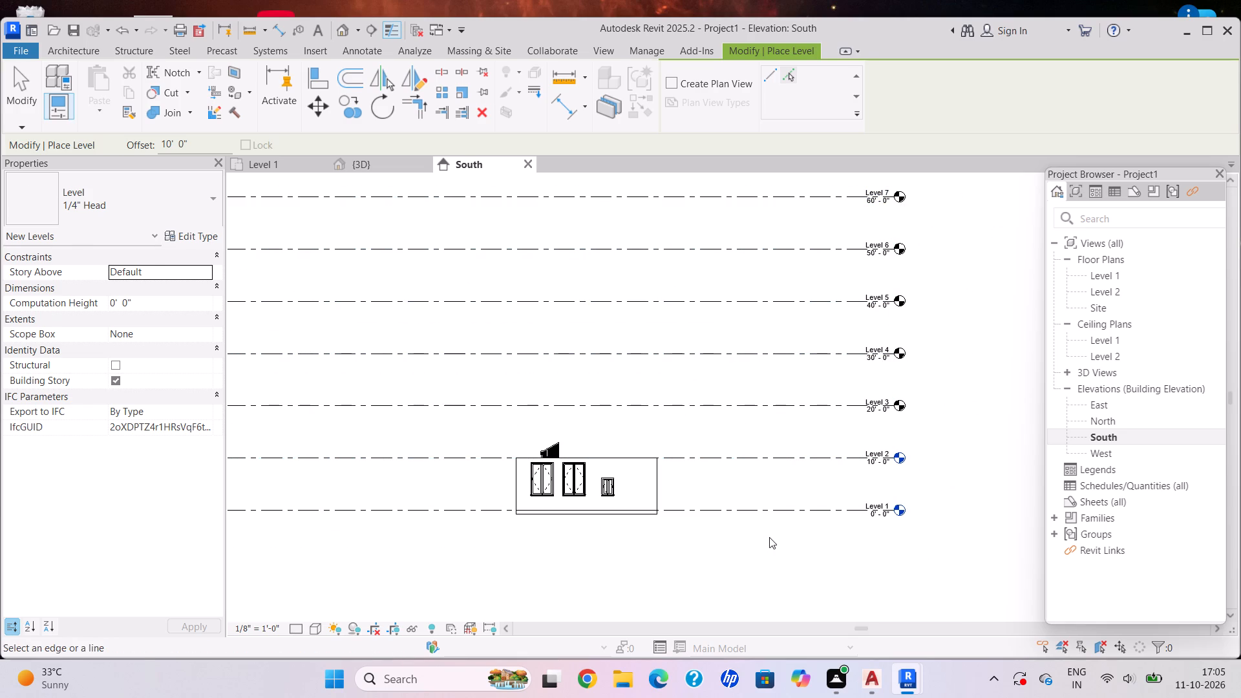
pyautogui.press('Escape')
pyautogui.moveTo(771, 520); pyautogui.dragTo(758, 469, button='middle')
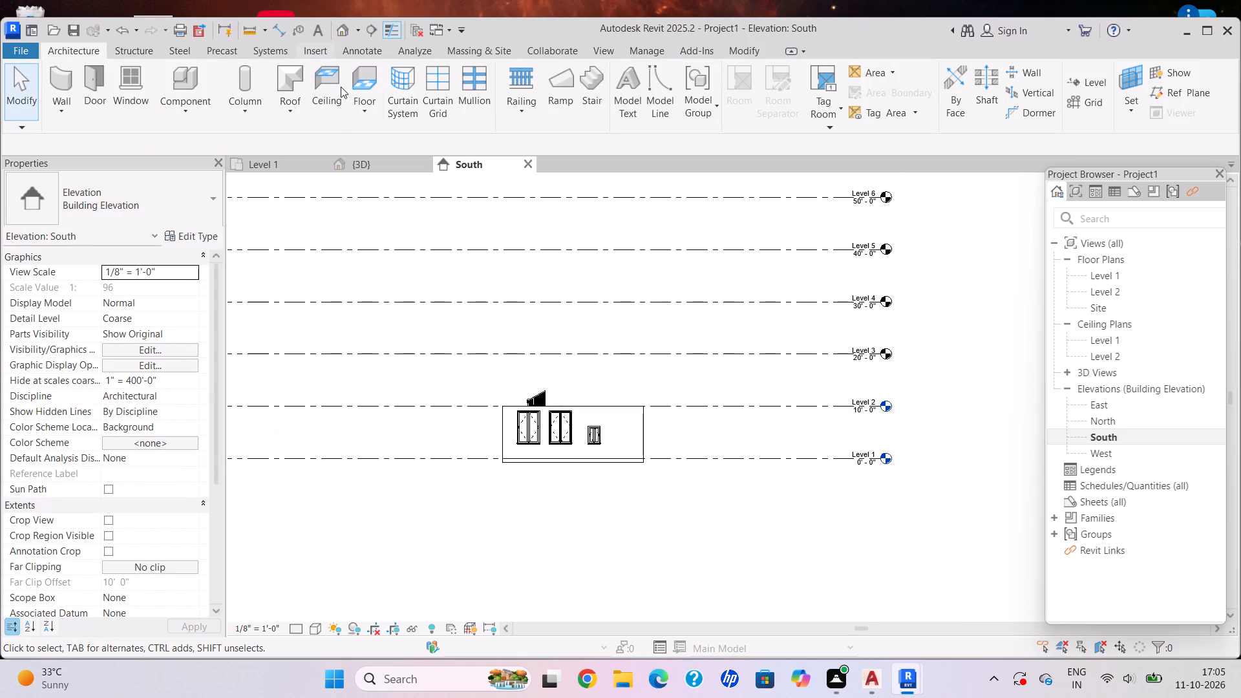
# Examine the house and the stack of levels from several angles in the 3D view.
pyautogui.click(370, 154)
pyautogui.click(374, 162)
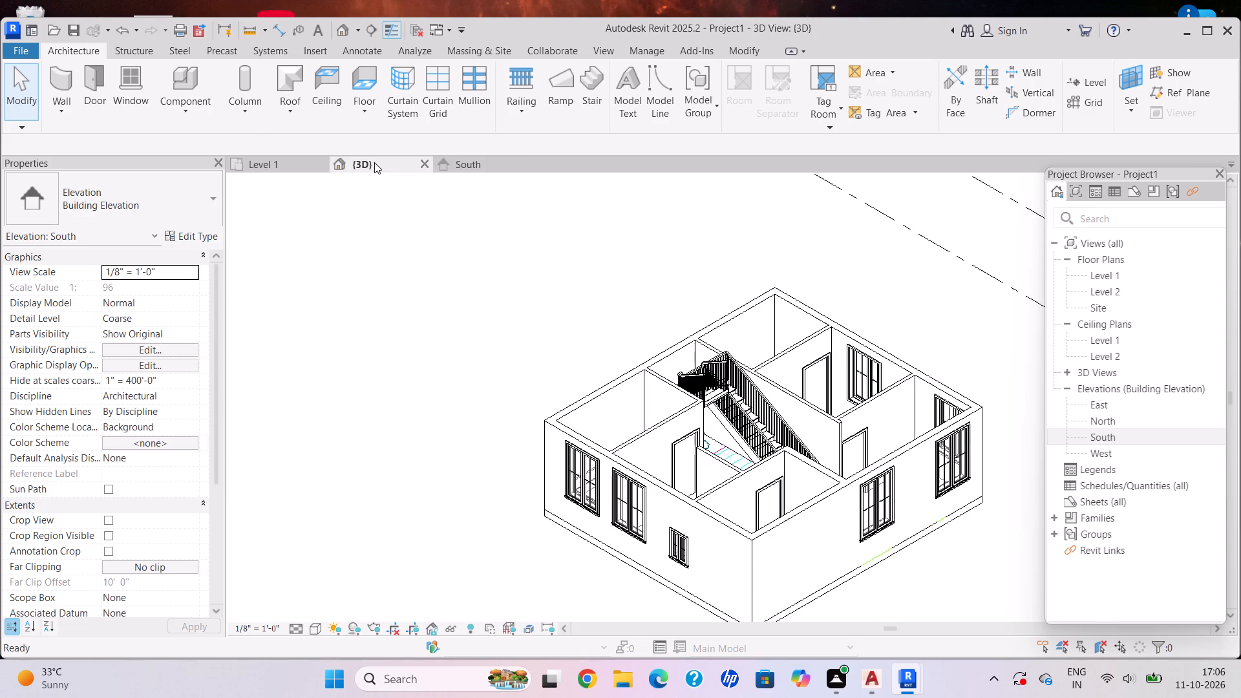
pyautogui.scroll(-1, 663, 500)
pyautogui.moveTo(667, 485); pyautogui.dragTo(535, 394, button='middle')
pyautogui.keyDown('shift'); pyautogui.moveTo(556, 388); pyautogui.dragTo(390, 319, button='middle'); pyautogui.keyUp('shift')
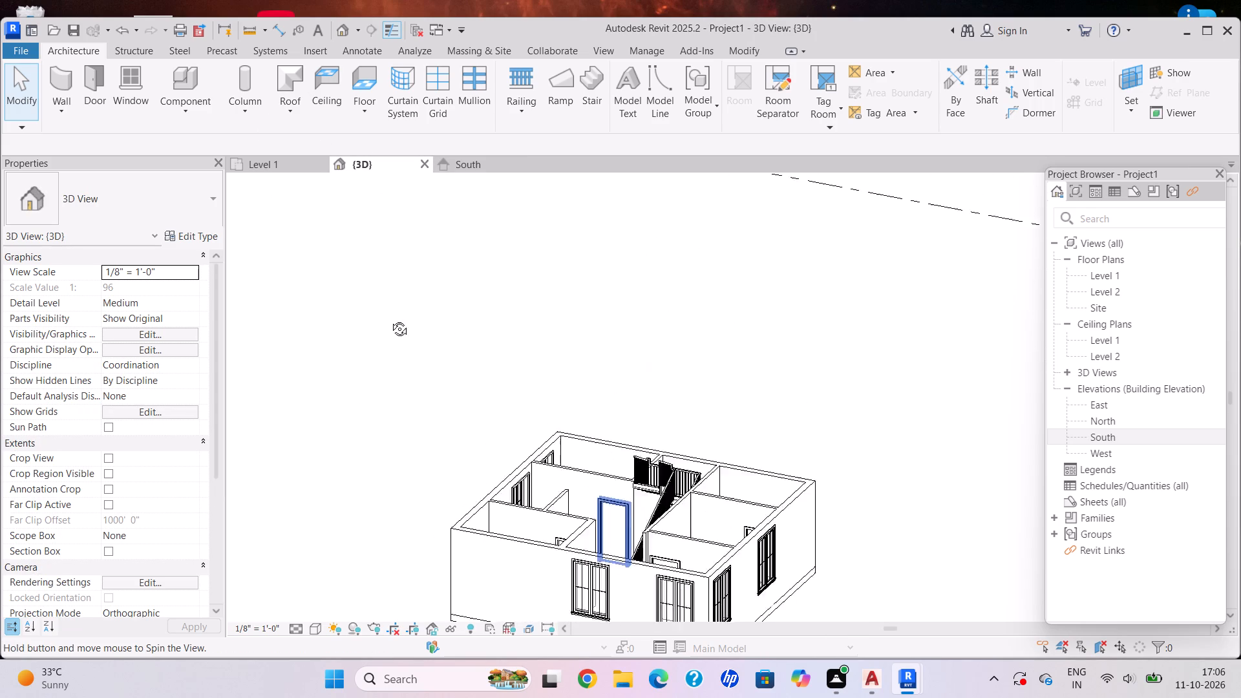
pyautogui.keyDown('shift'); pyautogui.moveTo(390, 319); pyautogui.dragTo(772, 287, button='middle'); pyautogui.keyUp('shift')
pyautogui.scroll(-4, 363, 353)
pyautogui.keyDown('shift'); pyautogui.moveTo(362, 350); pyautogui.dragTo(245, 333, button='middle'); pyautogui.keyUp('shift')
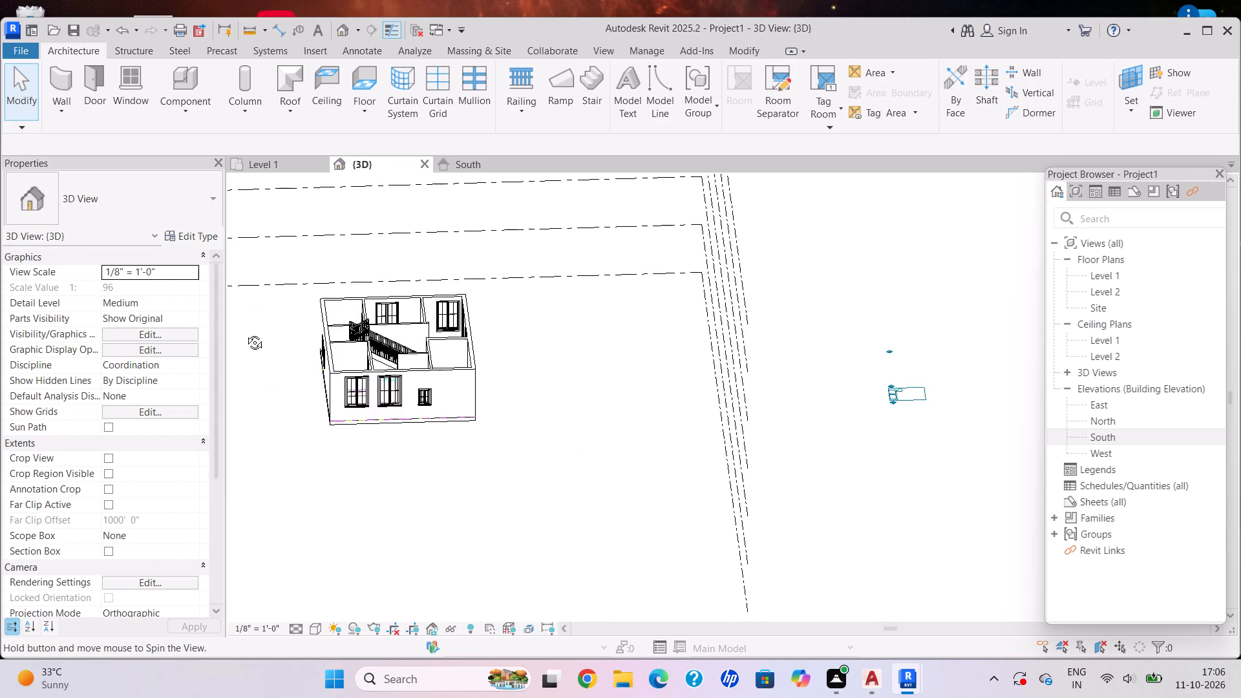
pyautogui.keyDown('shift'); pyautogui.moveTo(245, 333); pyautogui.dragTo(330, 252, button='middle'); pyautogui.keyUp('shift')
pyautogui.keyDown('shift'); pyautogui.moveTo(318, 303); pyautogui.dragTo(282, 537, button='middle'); pyautogui.keyUp('shift')
pyautogui.scroll(-3, 343, 337)
pyautogui.keyDown('shift'); pyautogui.moveTo(330, 326); pyautogui.dragTo(310, 315, button='middle'); pyautogui.keyUp('shift')
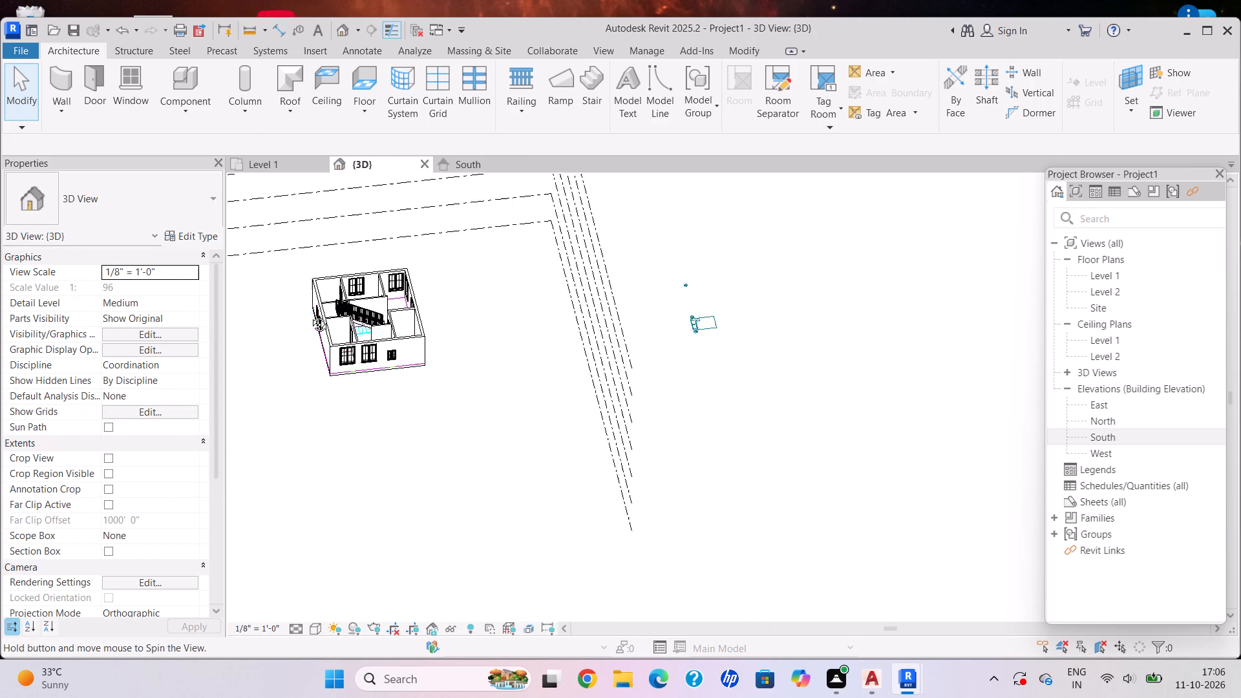
pyautogui.keyDown('shift'); pyautogui.moveTo(310, 315); pyautogui.dragTo(310, 314, button='middle'); pyautogui.keyUp('shift')
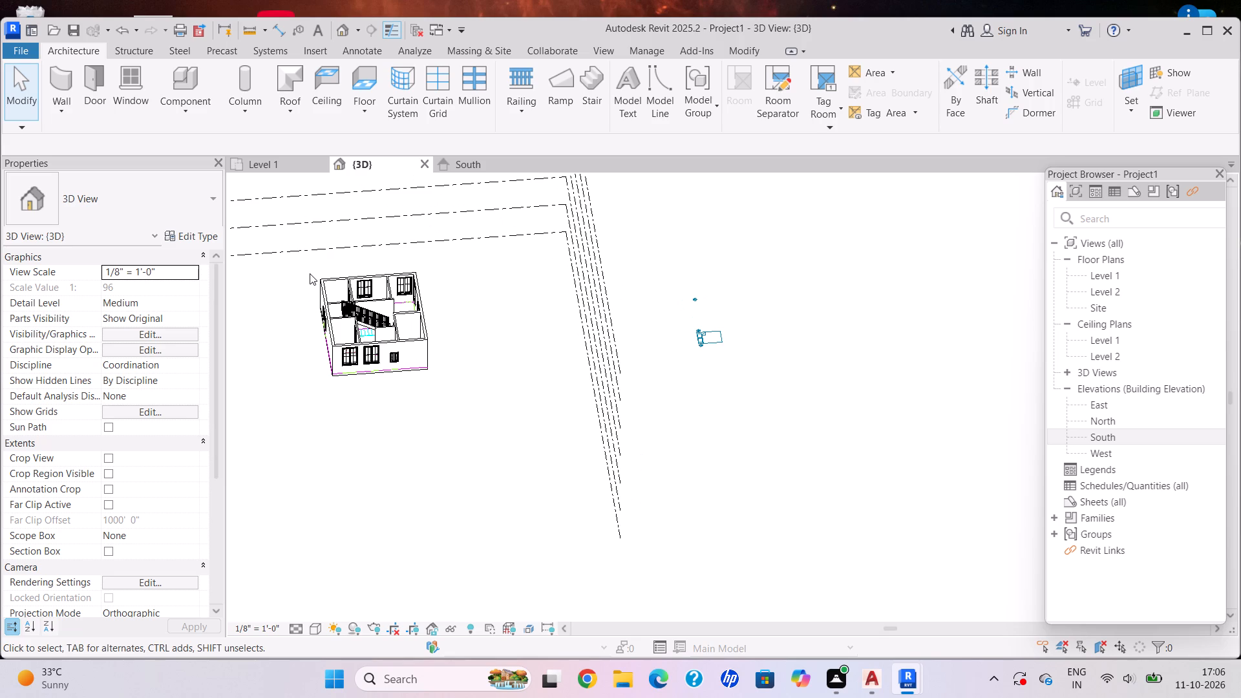
# In the South elevation, copy the Level 1 walls, openings, stair and fittings without the floor, and paste them aligned to Levels 2 through 5.
pyautogui.click(458, 163)
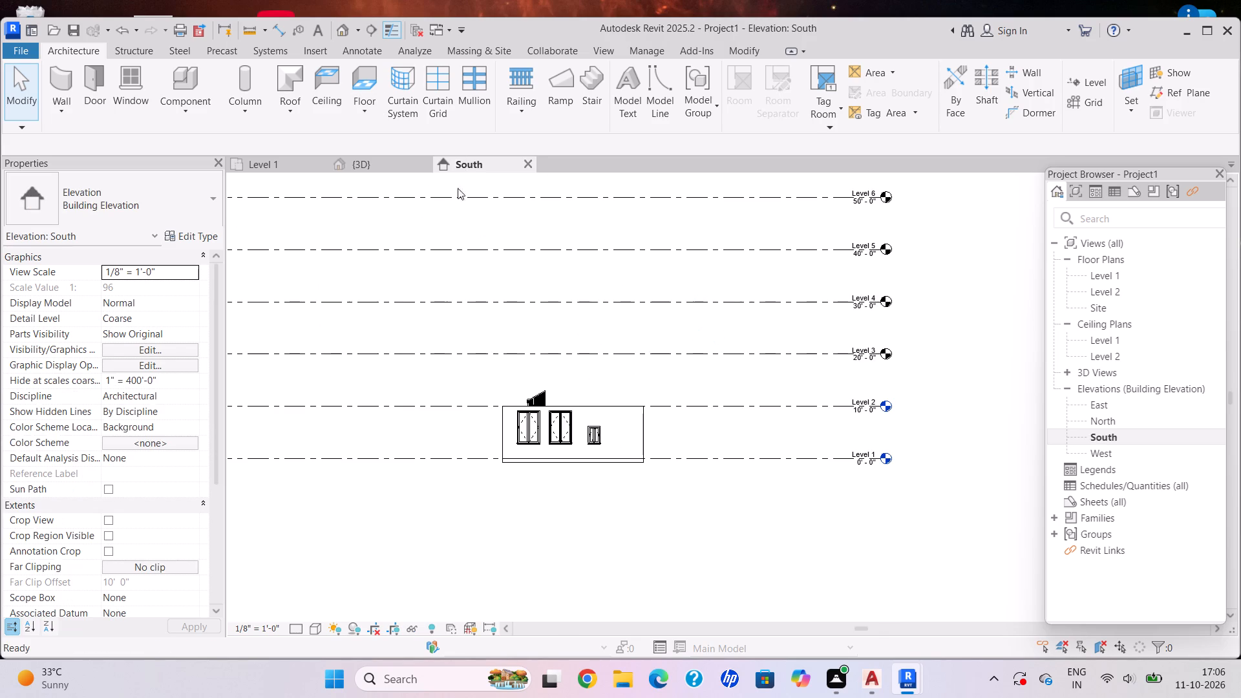
pyautogui.scroll(6, 572, 447)
pyautogui.press('Escape')
pyautogui.moveTo(880, 419); pyautogui.dragTo(879, 419)
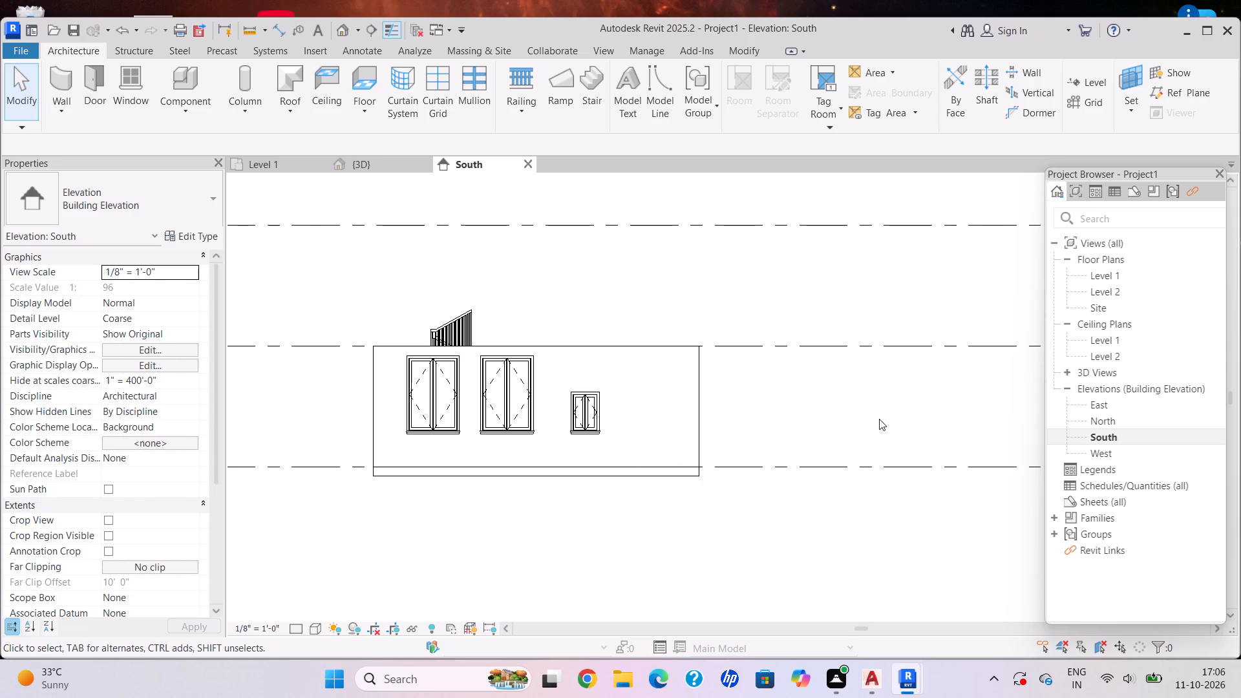
pyautogui.moveTo(879, 419); pyautogui.dragTo(317, 390)
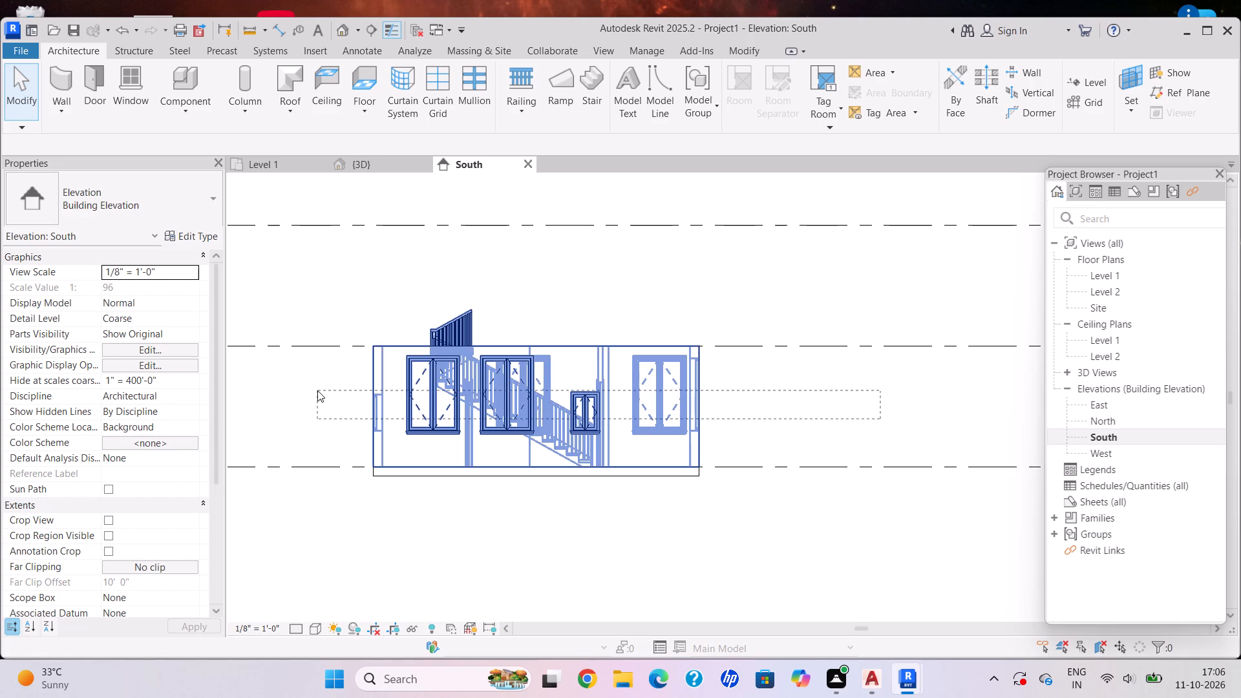
pyautogui.moveTo(317, 390); pyautogui.dragTo(317, 390)
pyautogui.click(131, 89)
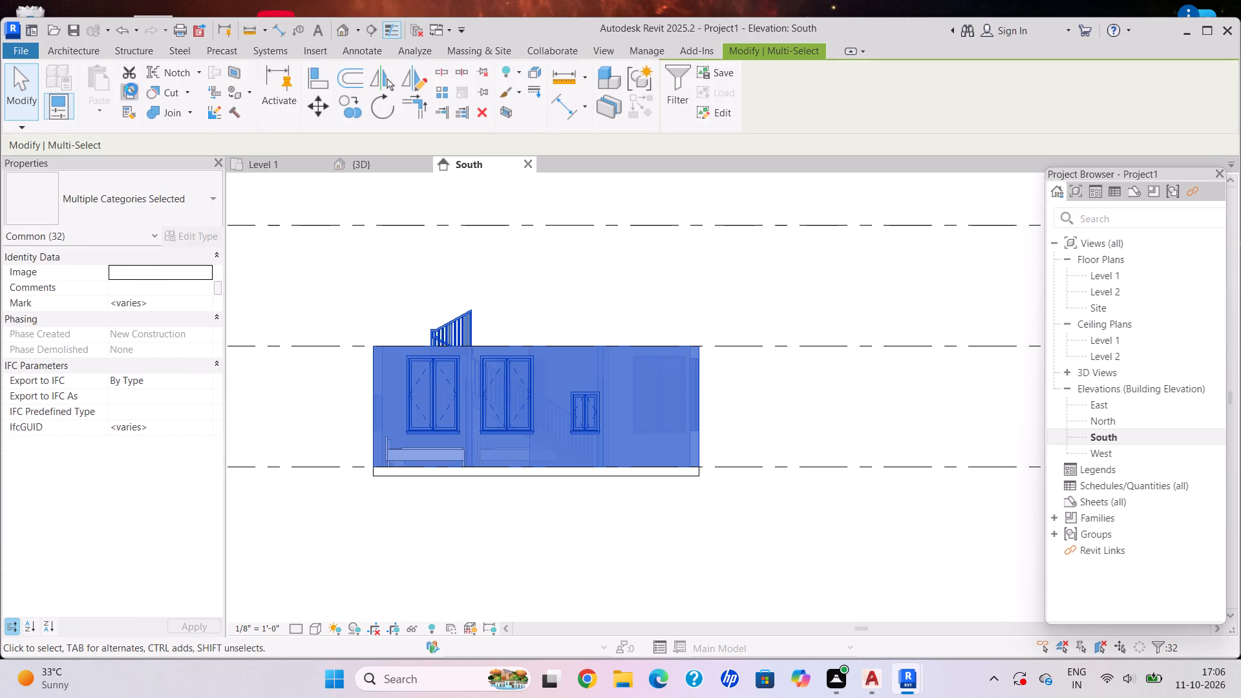
pyautogui.click(107, 114)
pyautogui.click(163, 169)
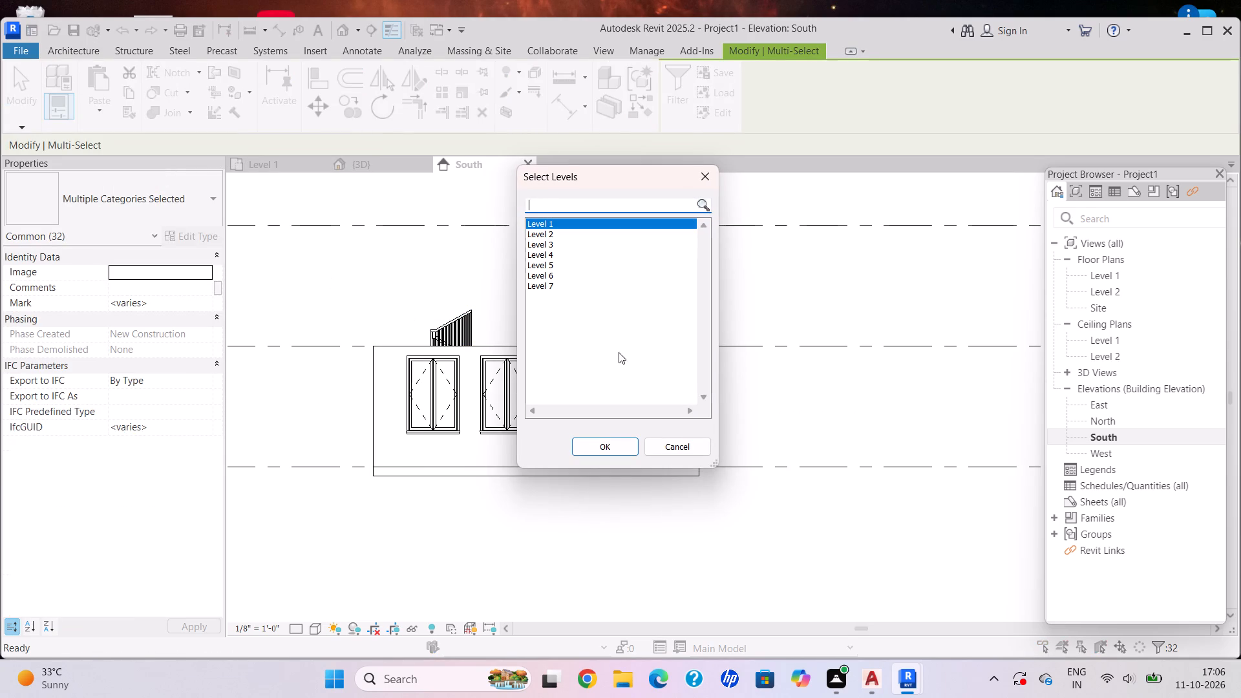
pyautogui.click(567, 237)
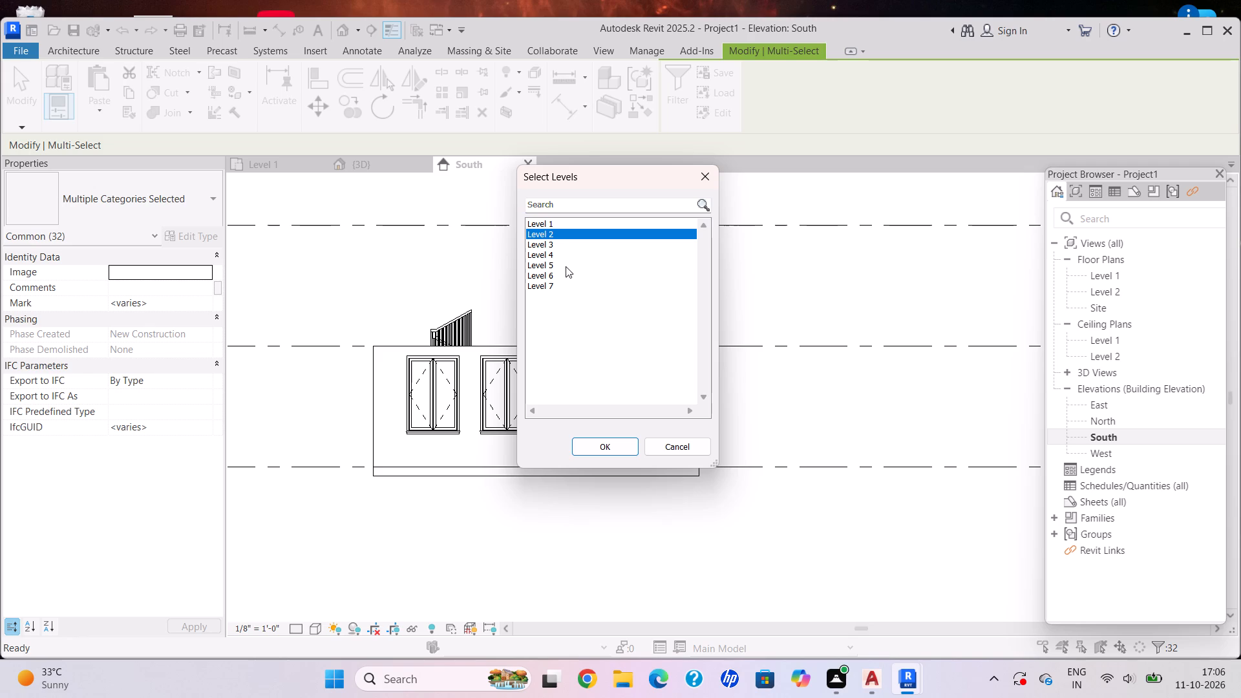
pyautogui.keyDown('ctrl'); pyautogui.click(557, 244); pyautogui.keyUp('ctrl')
pyautogui.keyDown('ctrl'); pyautogui.click(563, 257); pyautogui.keyUp('ctrl')
pyautogui.keyDown('ctrl'); pyautogui.click(563, 267); pyautogui.keyUp('ctrl')
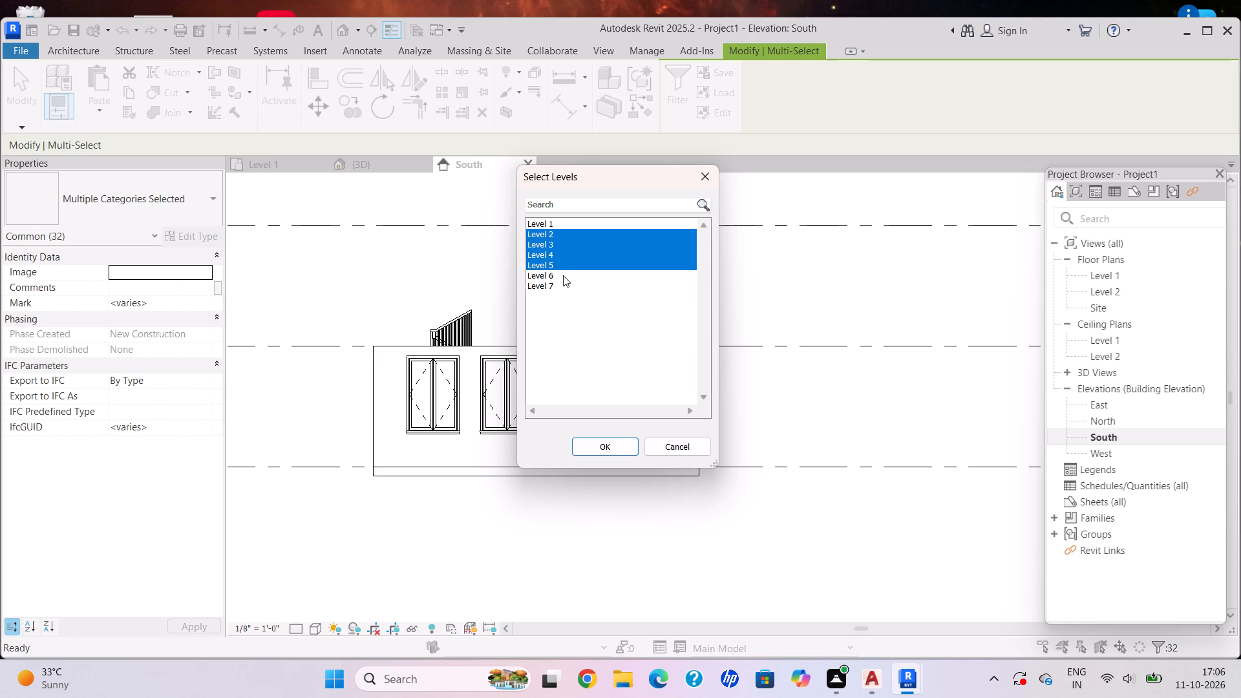
pyautogui.click(602, 447)
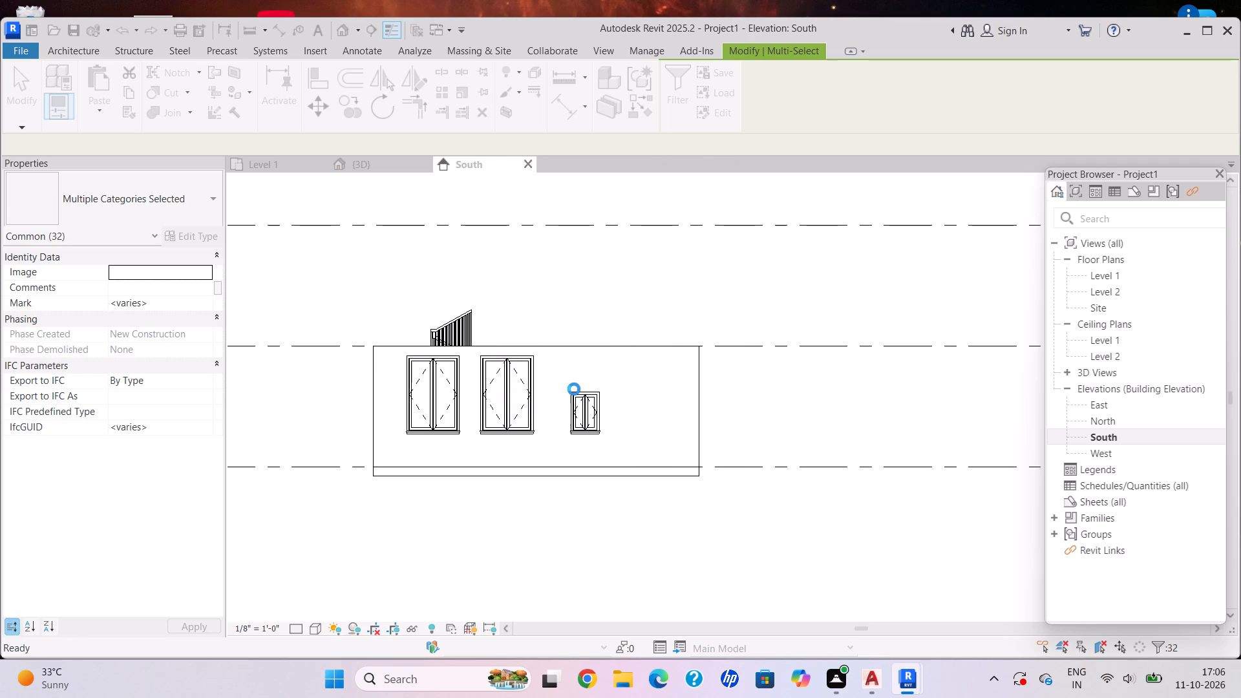
pyautogui.scroll(-8, 569, 351)
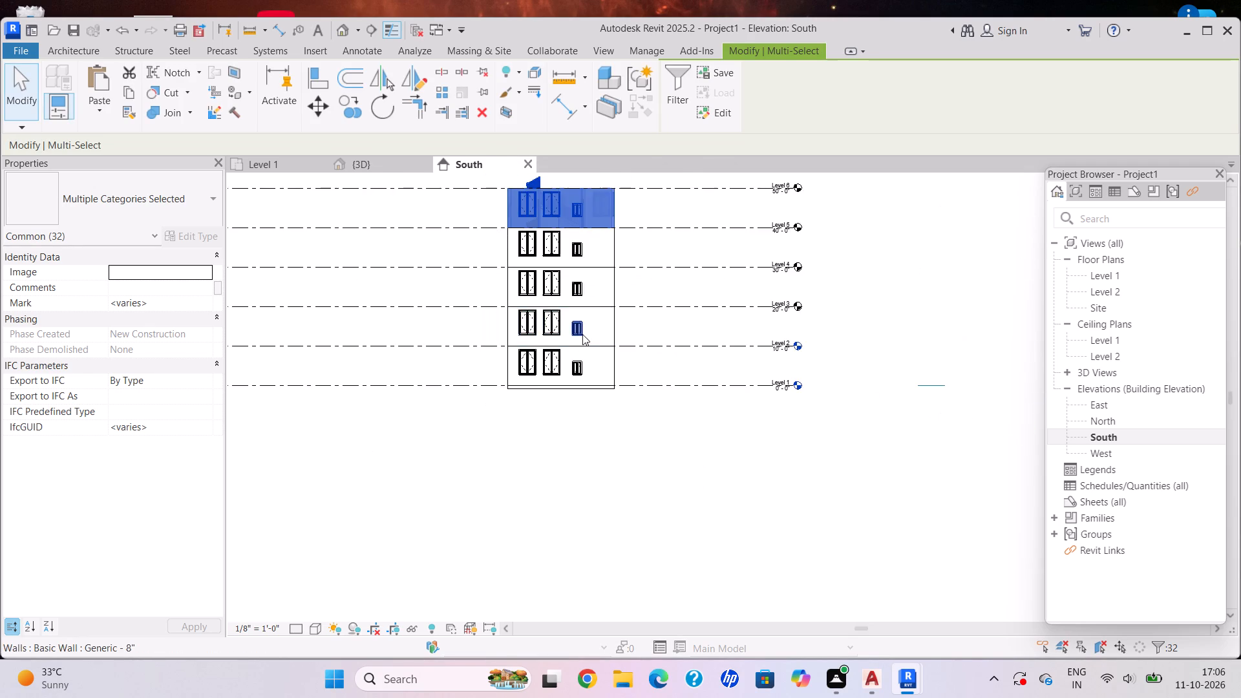
pyautogui.moveTo(582, 334); pyautogui.dragTo(608, 461, button='middle')
pyautogui.scroll(1, 666, 380)
pyautogui.press('Escape')
pyautogui.moveTo(699, 418); pyautogui.dragTo(697, 411, button='middle')
pyautogui.moveTo(695, 407); pyautogui.dragTo(686, 381, button='middle')
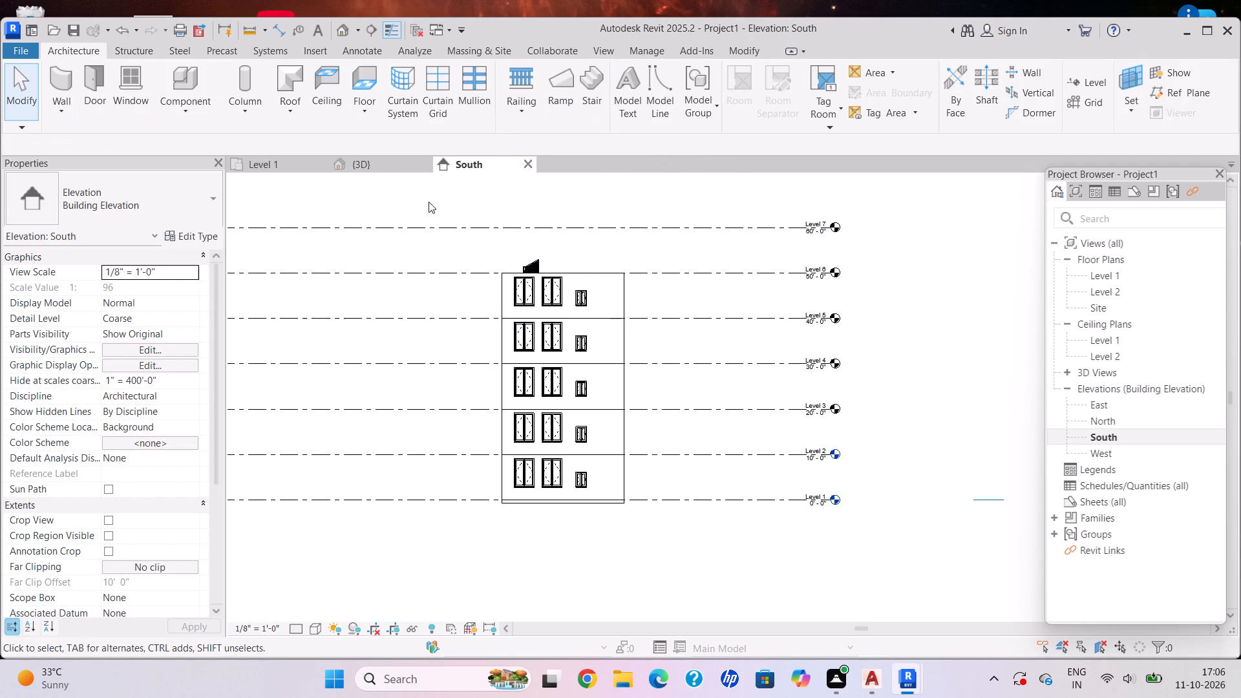
# Examine the five stacked storeys from several angles in the 3D view.
pyautogui.click(379, 160)
pyautogui.scroll(-2, 545, 313)
pyautogui.scroll(-1, 496, 364)
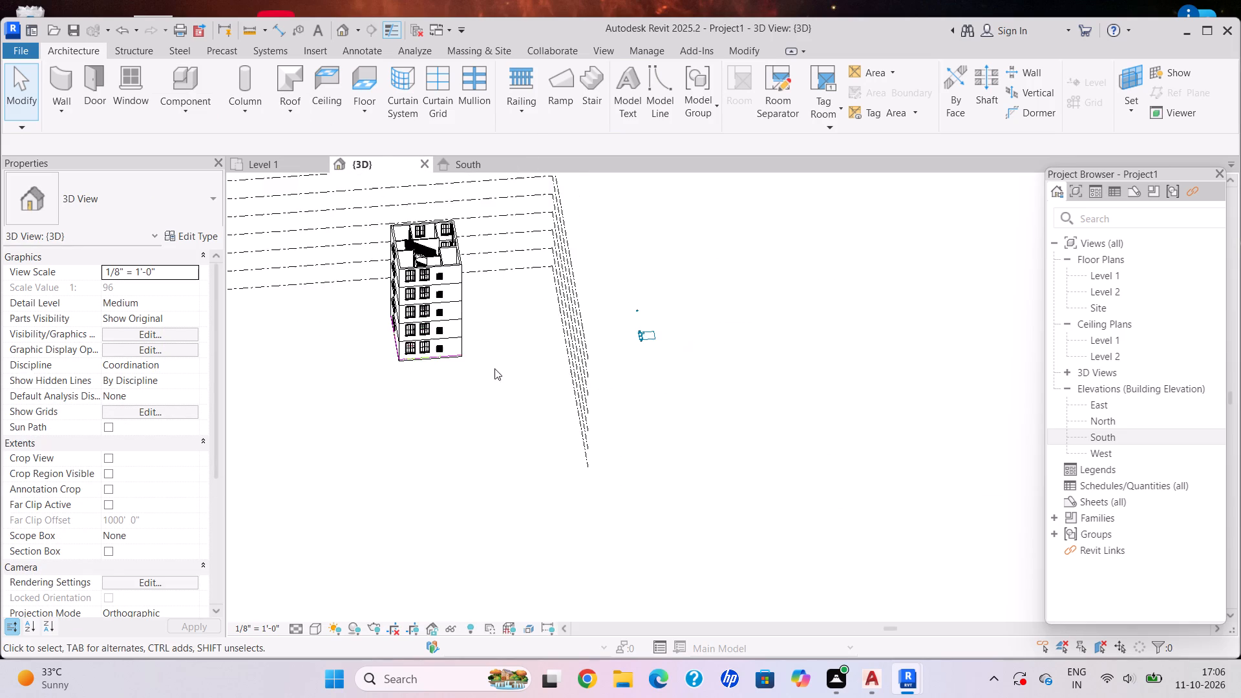
pyautogui.moveTo(493, 368); pyautogui.dragTo(641, 332, button='middle')
pyautogui.scroll(4, 359, 312)
pyautogui.scroll(-1, 396, 354)
pyautogui.scroll(2, 396, 354)
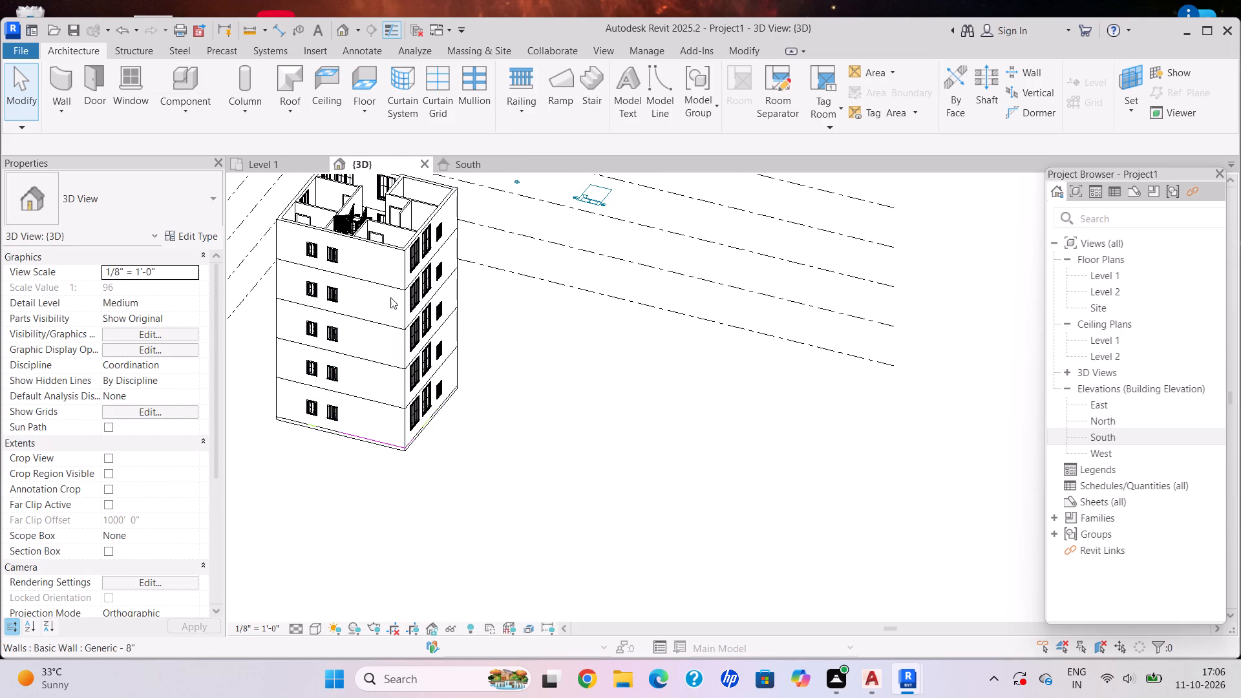
pyautogui.moveTo(416, 295); pyautogui.dragTo(474, 370, button='middle')
pyautogui.scroll(1, 425, 408)
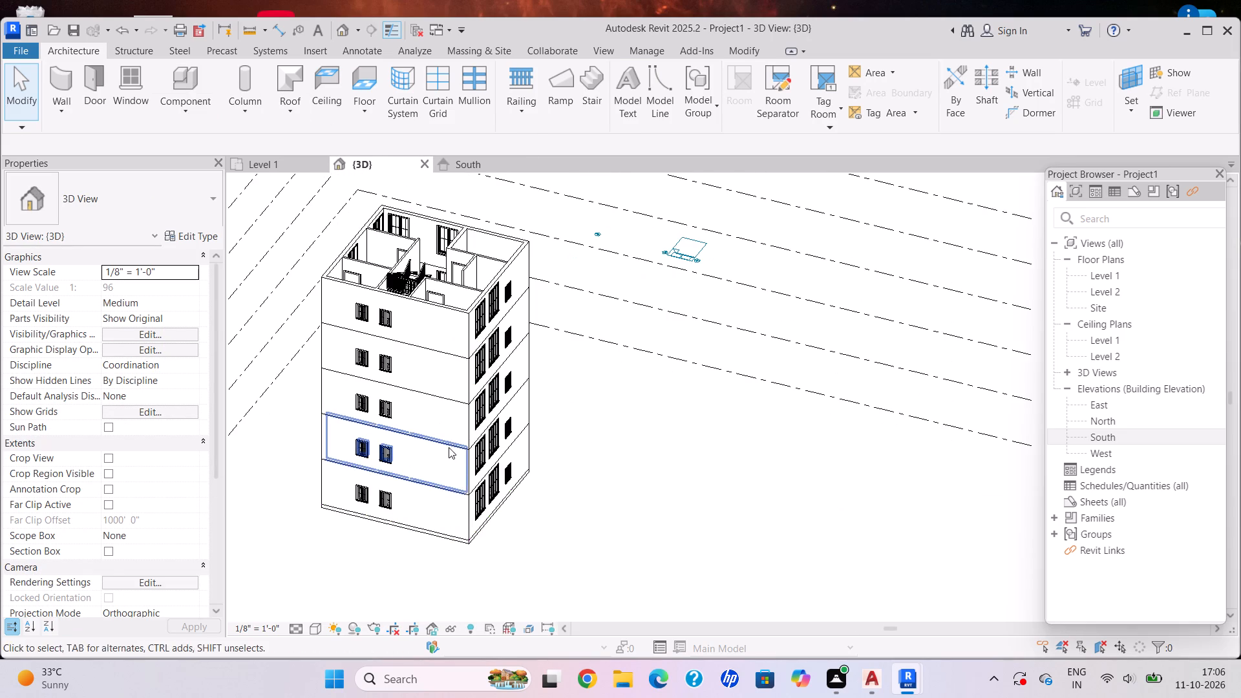
# Start a new floor and set the structure layer of its Generic - 12" type to a 6" thickness.
pyautogui.click(366, 109)
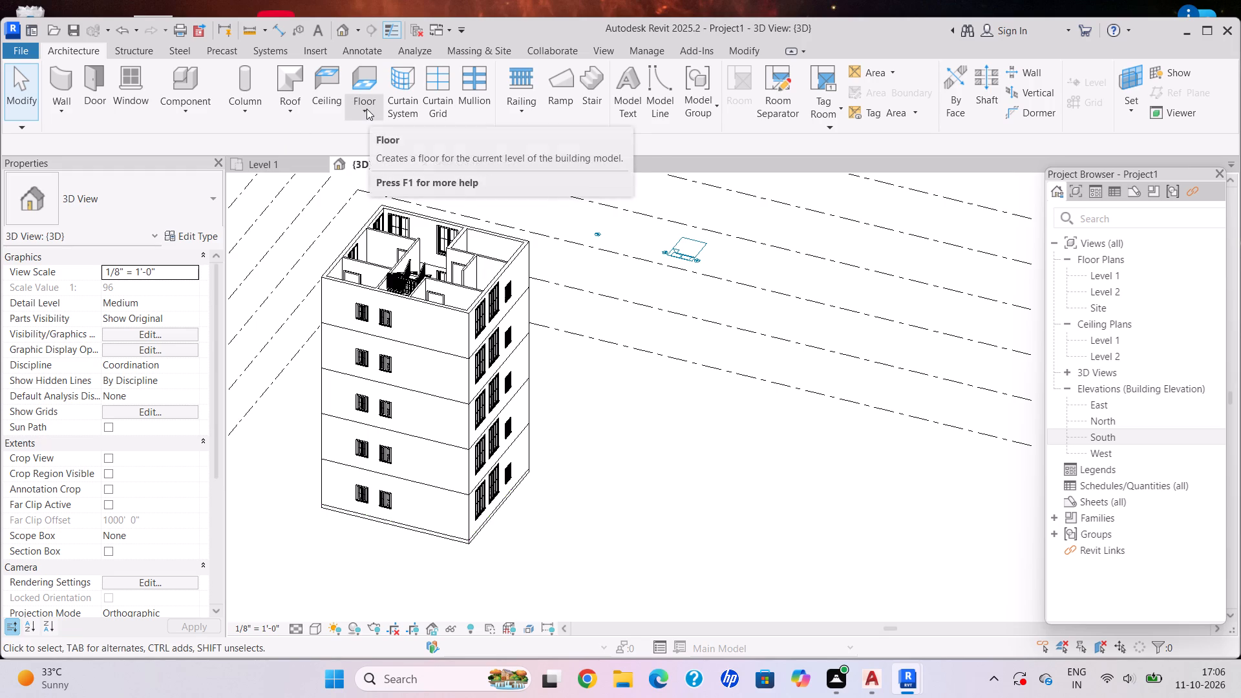
pyautogui.click(396, 136)
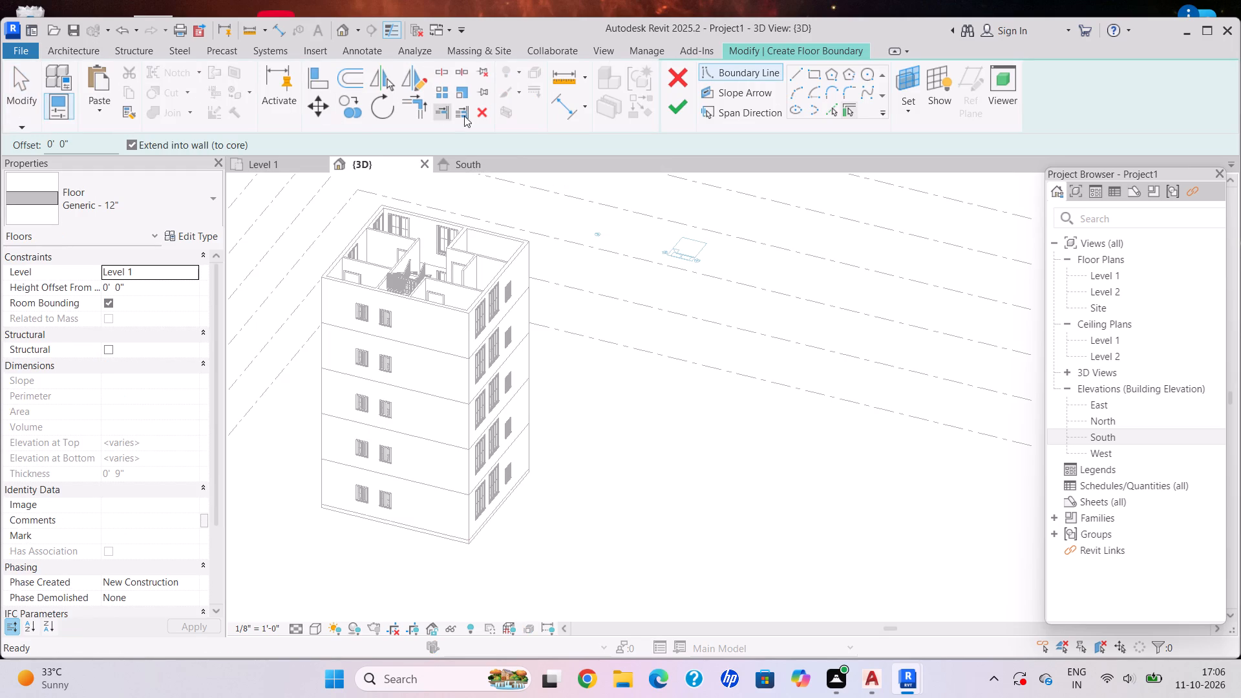
pyautogui.click(813, 76)
pyautogui.click(215, 232)
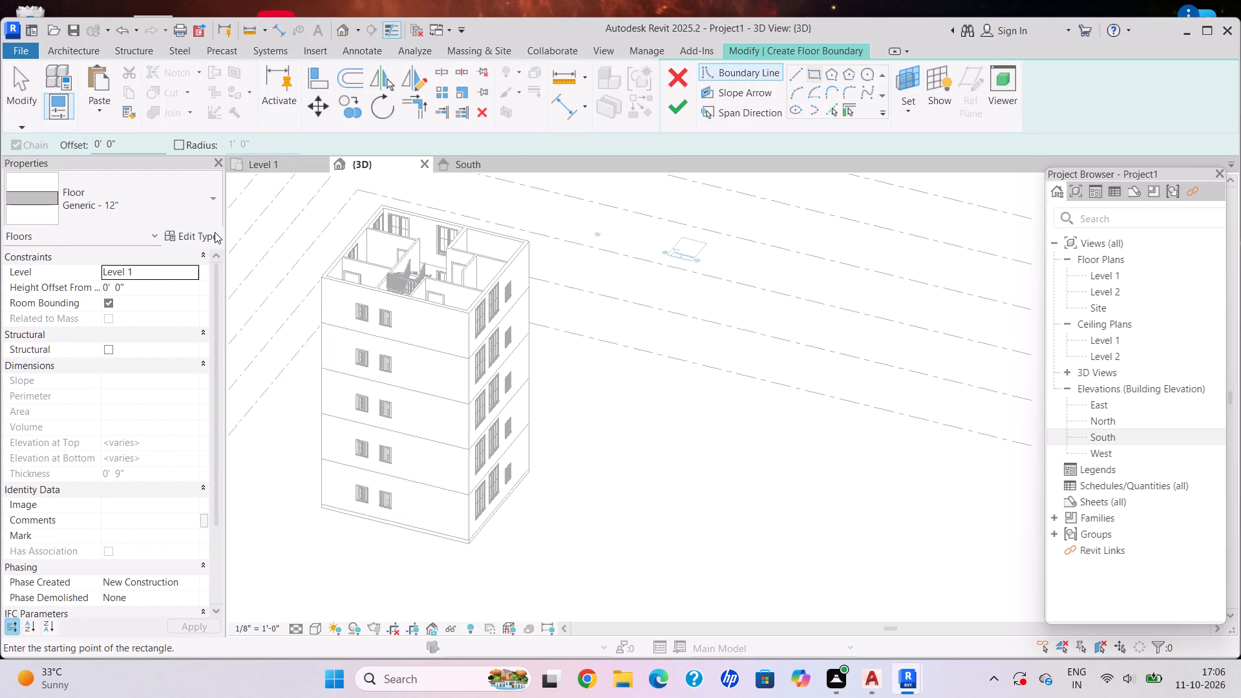
pyautogui.click(898, 245)
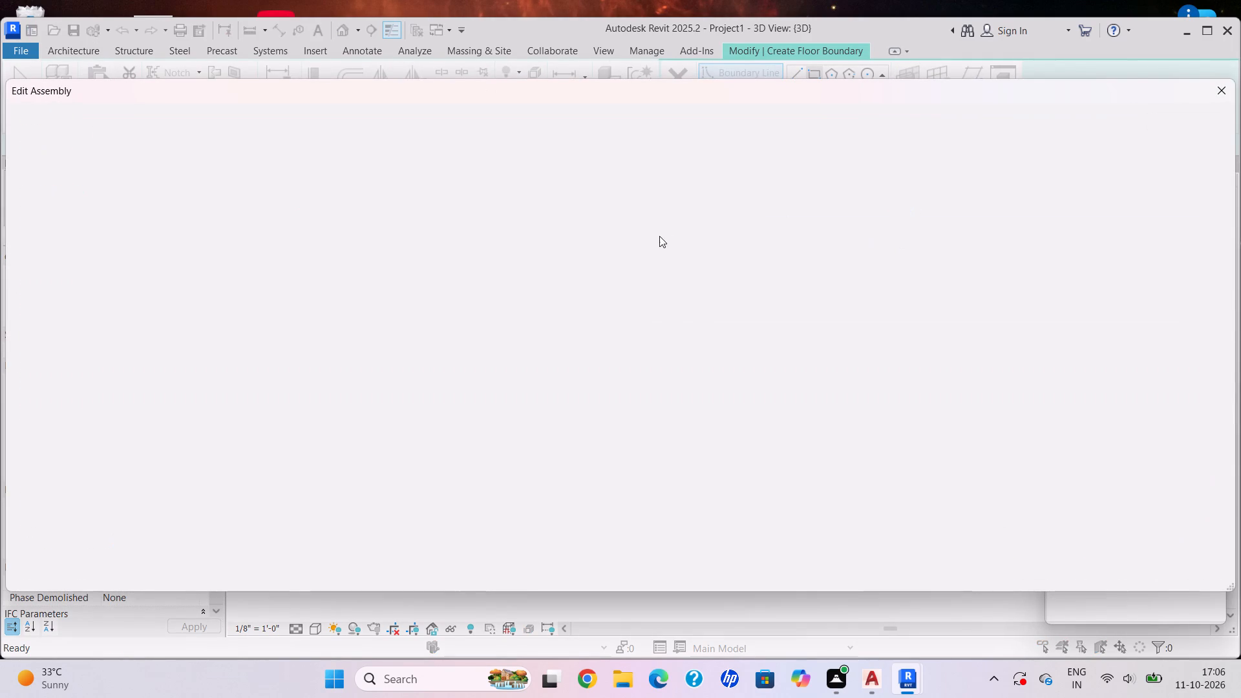
pyautogui.click(655, 246)
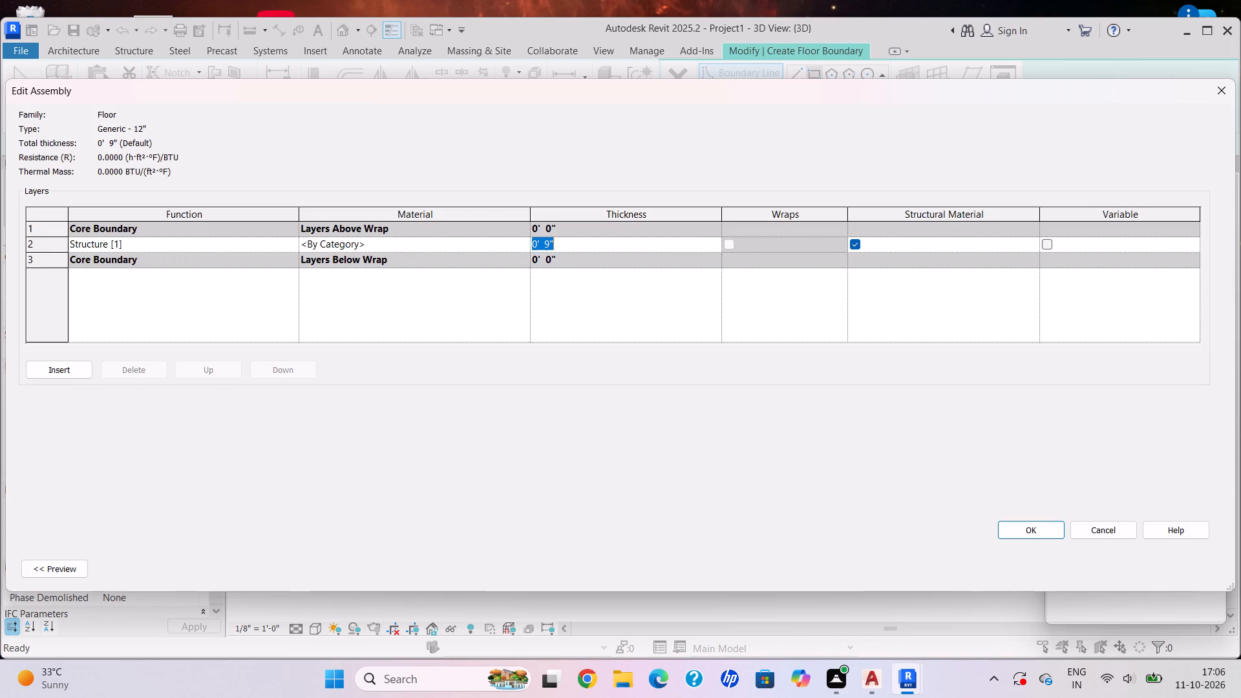
pyautogui.press('BackSpace')
pyautogui.write('6"')
pyautogui.press('Return')
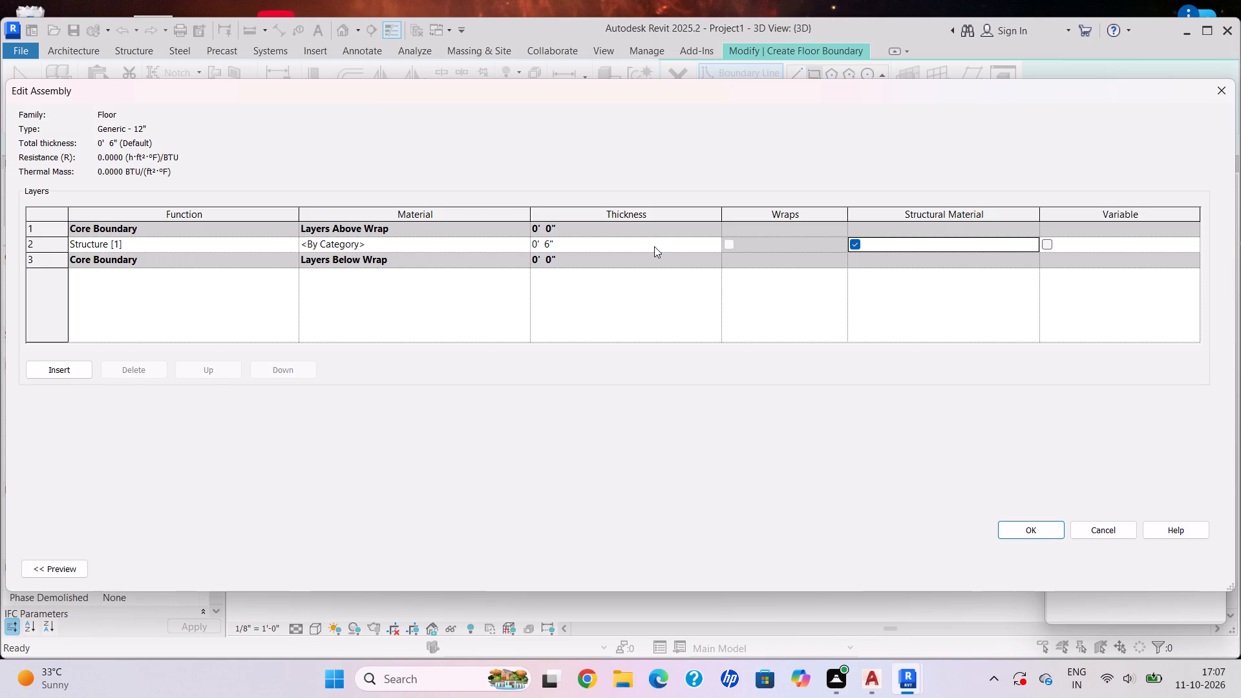
pyautogui.click(1055, 531)
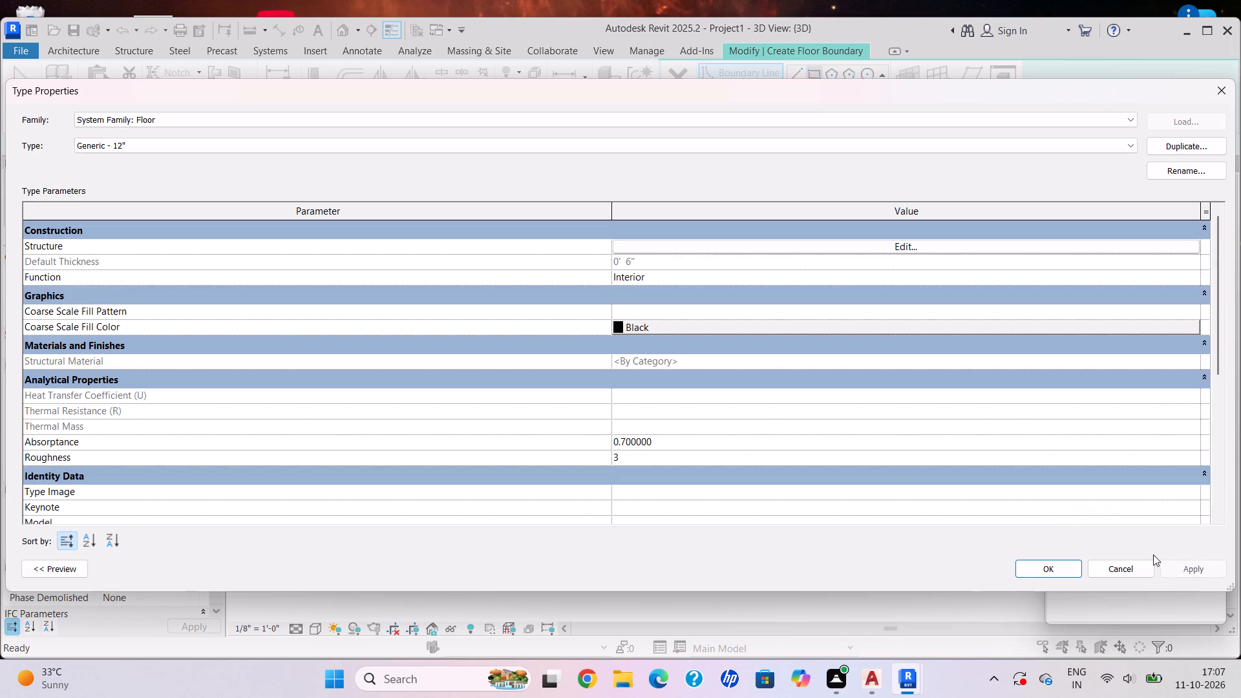
pyautogui.click(1175, 566)
pyautogui.click(1041, 568)
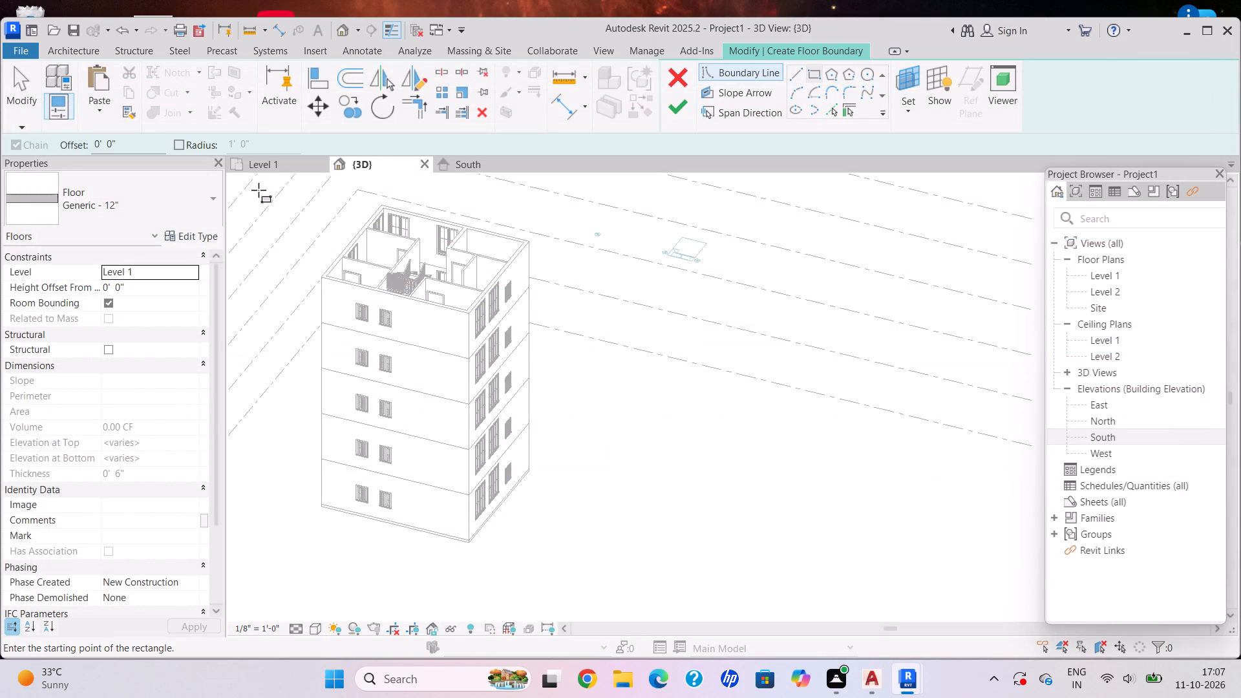
# In the Level 1 plan, sketch a Level 2 floor as a rectangle offset 2' outside the toilet and entry outer wall corners, and finish it.
pyautogui.click(255, 169)
pyautogui.scroll(-3, 424, 316)
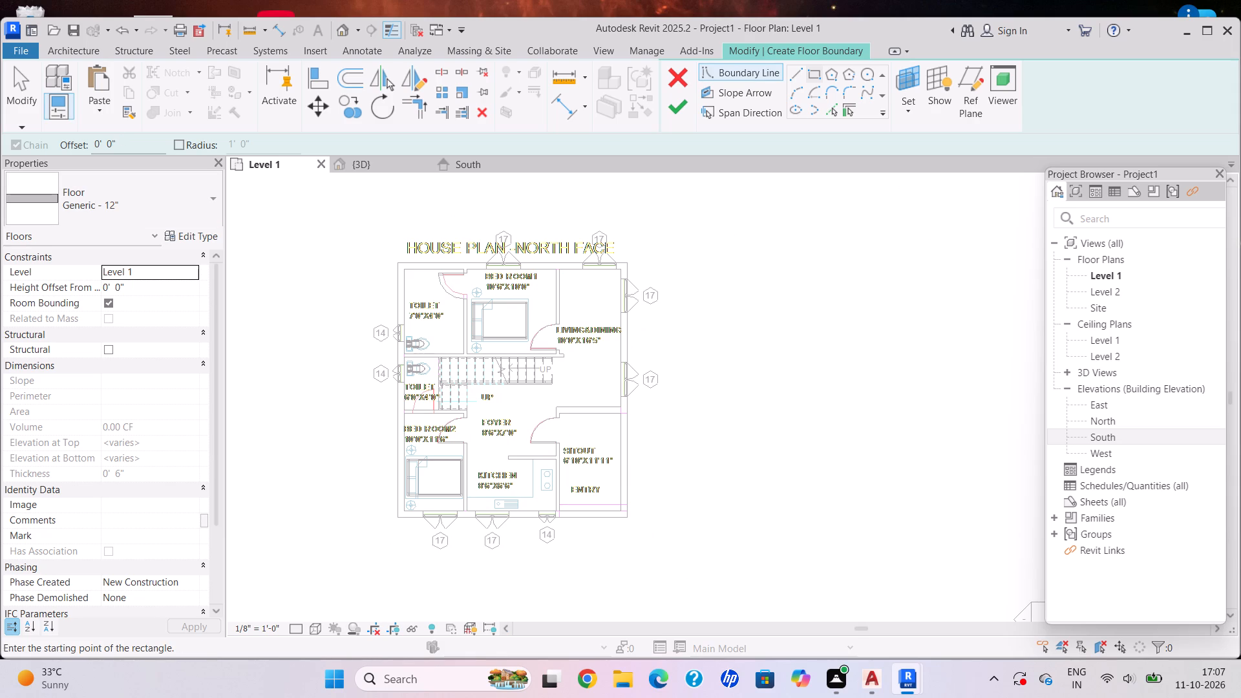
pyautogui.click(131, 143)
pyautogui.press('BackSpace')
pyautogui.press('BackSpace')
pyautogui.press('BackSpace')
pyautogui.press('BackSpace')
pyautogui.press('BackSpace')
pyautogui.press('BackSpace')
pyautogui.press('BackSpace')
pyautogui.press('BackSpace')
pyautogui.press('BackSpace')
pyautogui.press('BackSpace')
pyautogui.write("2'")
pyautogui.press('Return')
pyautogui.click(815, 75)
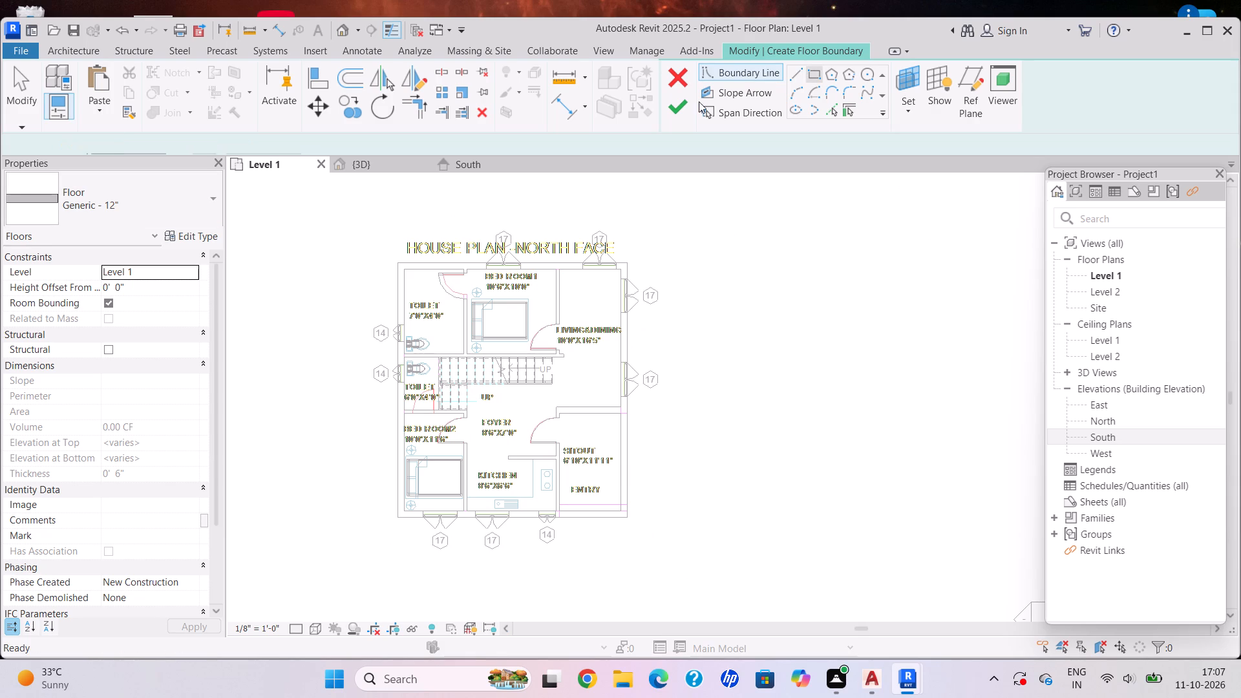
pyautogui.scroll(6, 397, 273)
pyautogui.scroll(-1, 402, 275)
pyautogui.scroll(6, 402, 275)
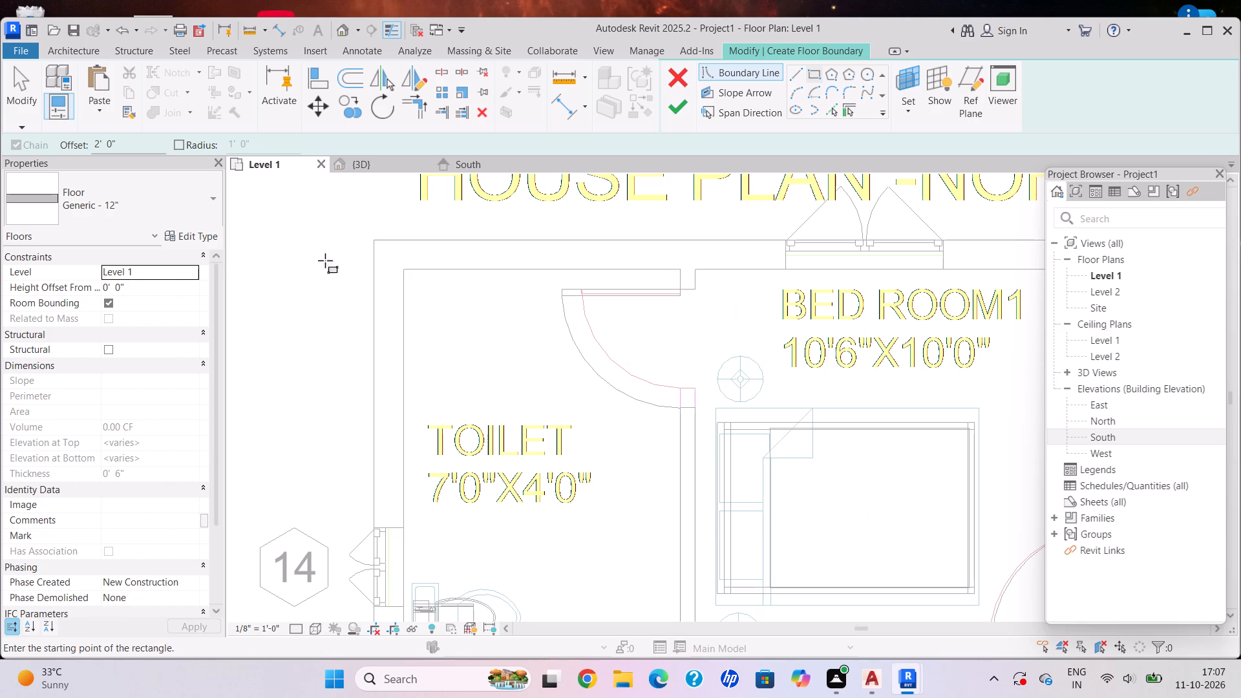
pyautogui.click(195, 268)
pyautogui.click(163, 300)
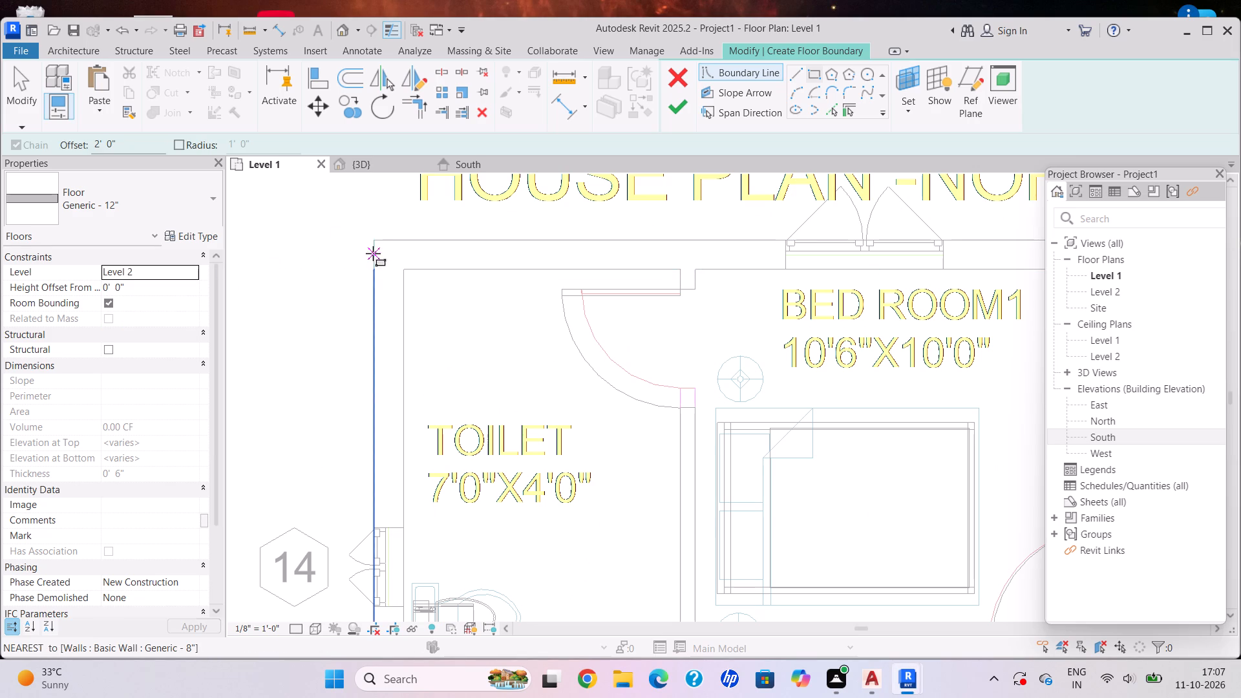
pyautogui.click(373, 242)
pyautogui.scroll(-4, 673, 508)
pyautogui.moveTo(674, 508); pyautogui.dragTo(571, 337, button='middle')
pyautogui.moveTo(765, 534); pyautogui.dragTo(750, 513, button='middle')
pyautogui.moveTo(706, 441); pyautogui.dragTo(615, 299, button='middle')
pyautogui.scroll(-2, 642, 341)
pyautogui.moveTo(764, 498); pyautogui.dragTo(752, 477, button='middle')
pyautogui.scroll(7, 802, 538)
pyautogui.scroll(2, 848, 593)
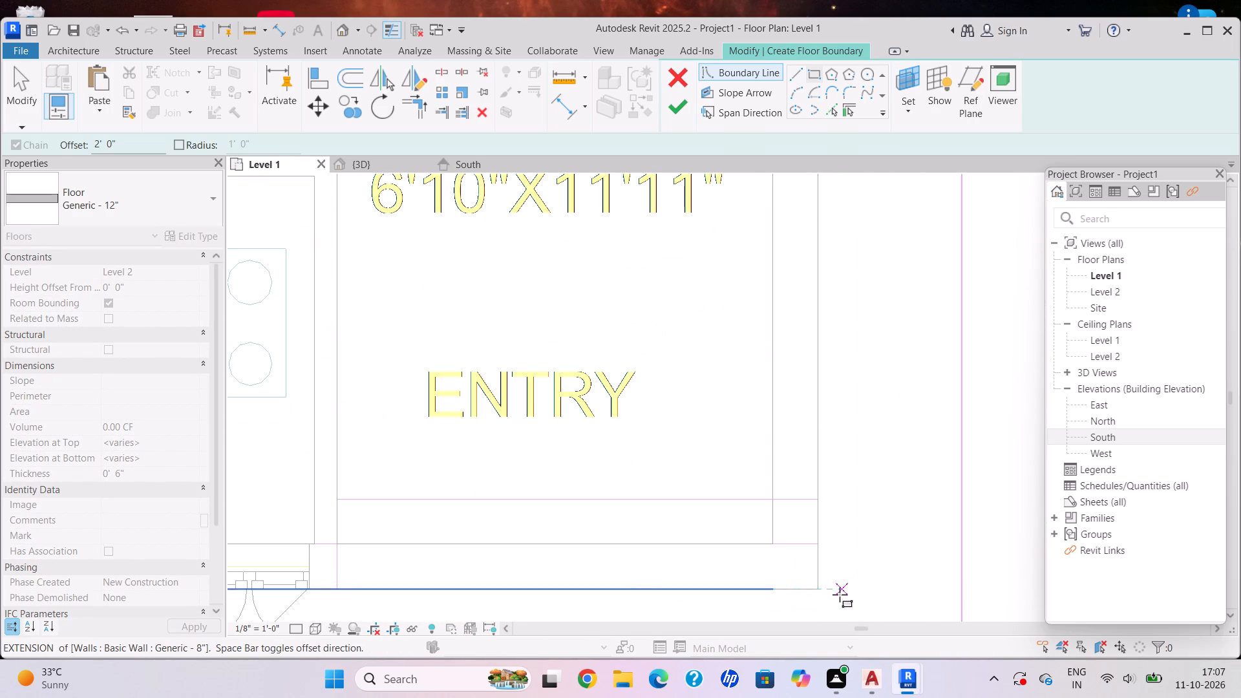
pyautogui.click(818, 589)
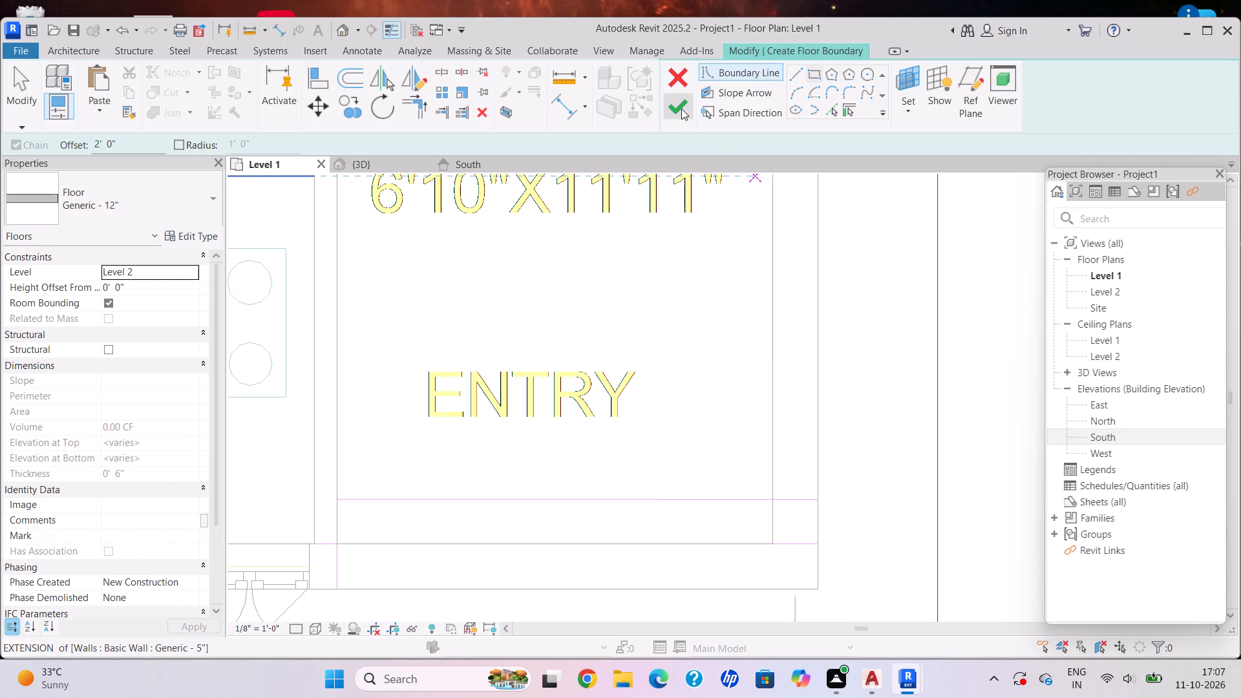
pyautogui.click(681, 109)
pyautogui.click(682, 345)
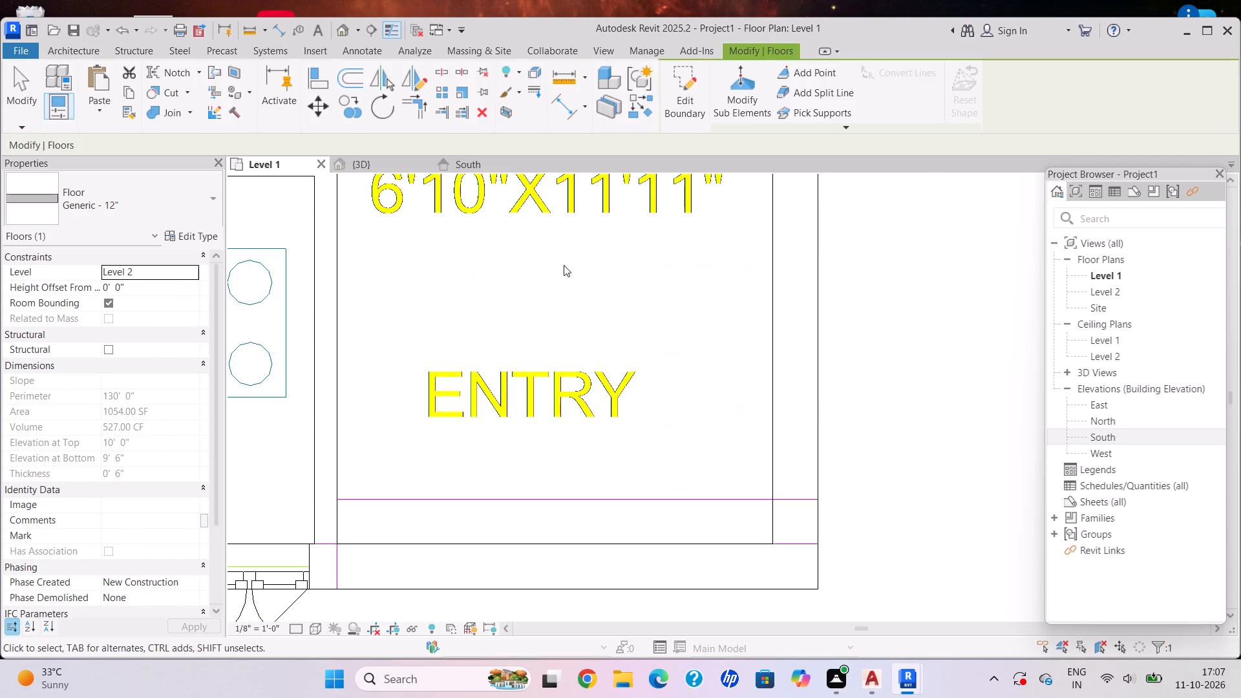
pyautogui.press('Escape')
# In the 3D view, copy the projecting Level 2 floor slab and paste it aligned to Levels 3, 4 and 5.
pyautogui.click(372, 157)
pyautogui.scroll(-3, 551, 384)
pyautogui.scroll(4, 468, 458)
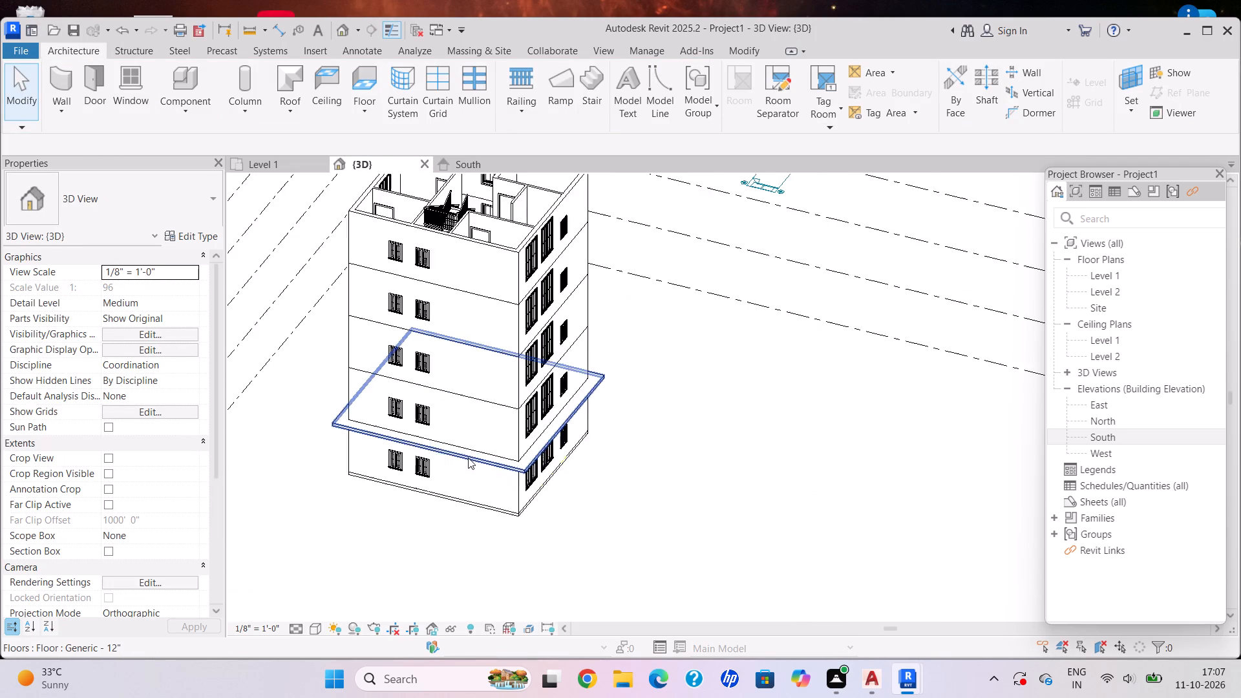
pyautogui.scroll(6, 468, 458)
pyautogui.click(533, 465)
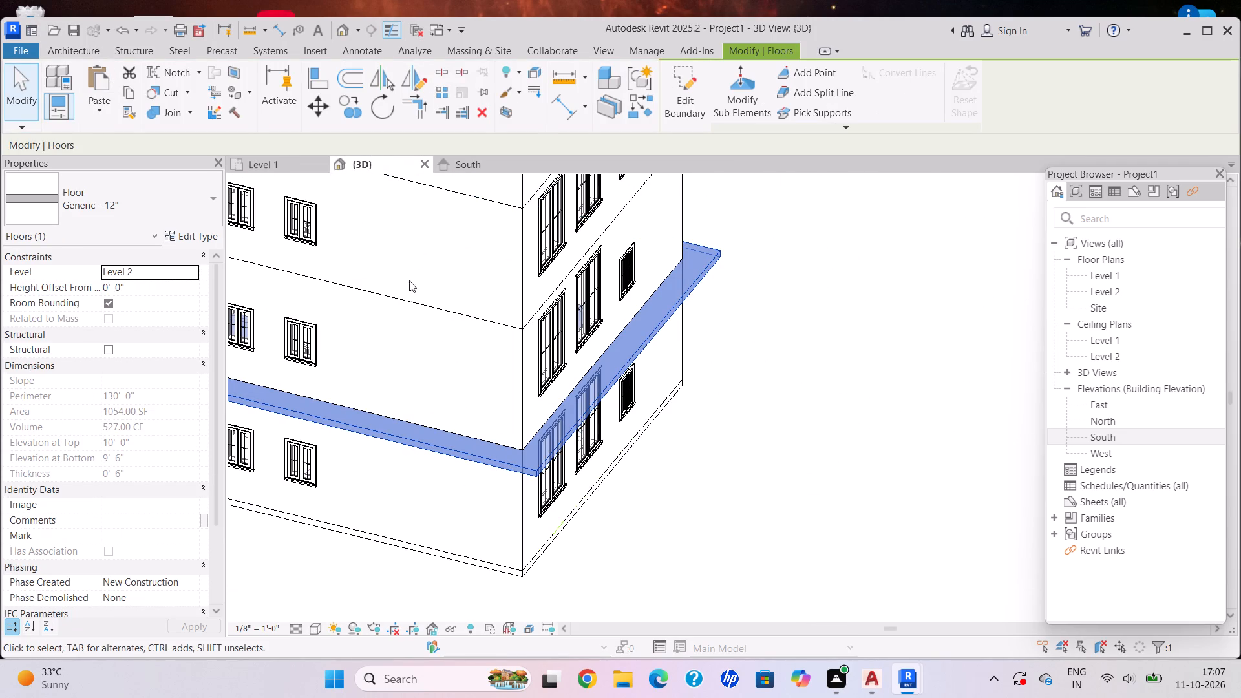
pyautogui.moveTo(434, 303); pyautogui.dragTo(540, 428, button='middle')
pyautogui.scroll(-5, 599, 306)
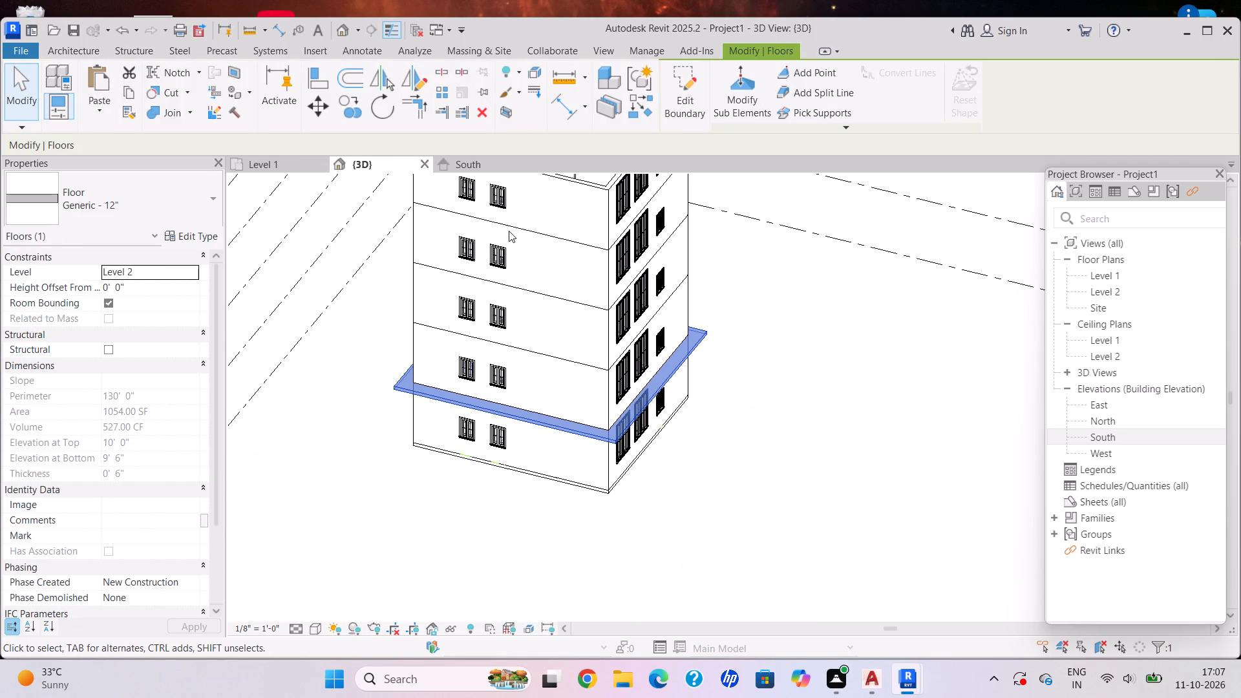
pyautogui.click(125, 92)
pyautogui.click(101, 117)
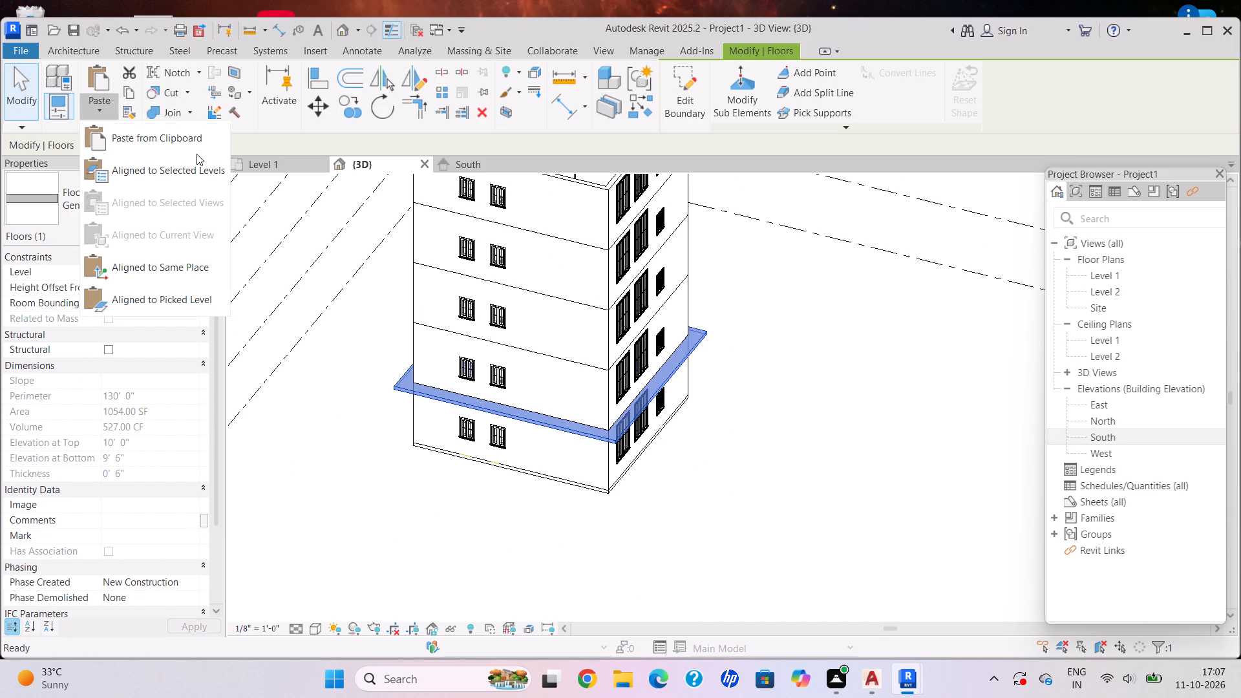
pyautogui.click(205, 162)
pyautogui.click(566, 233)
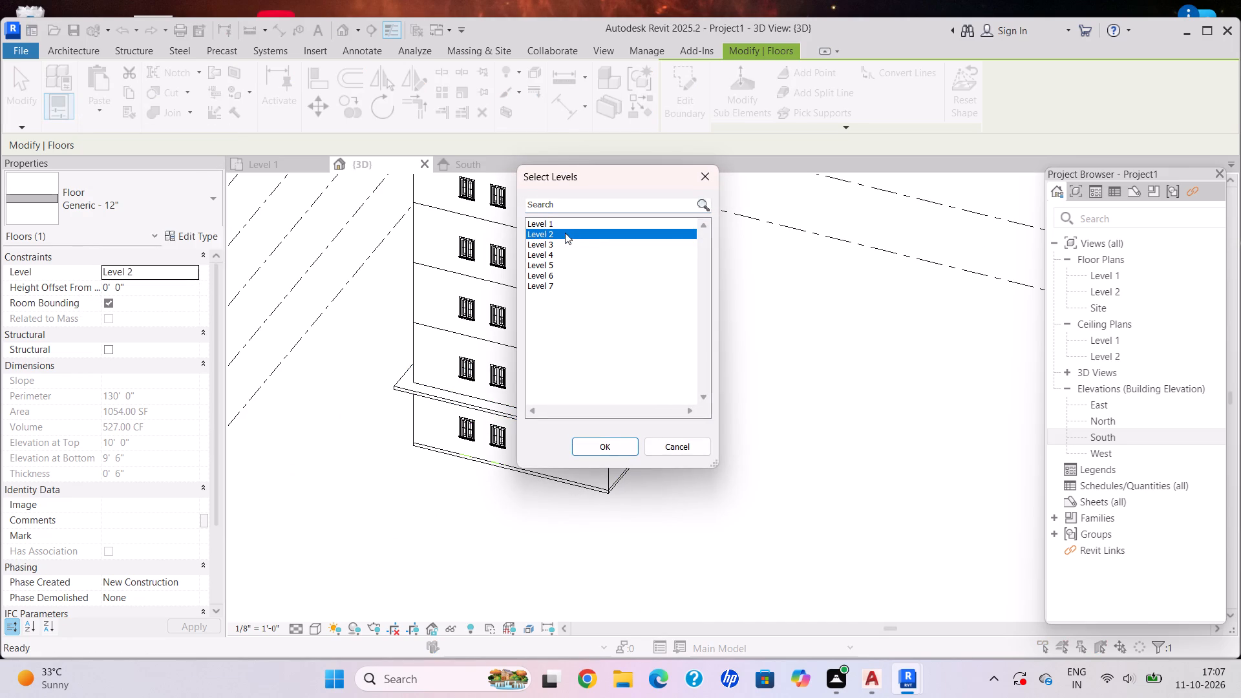
pyautogui.click(562, 242)
pyautogui.keyDown('ctrl'); pyautogui.click(563, 255); pyautogui.keyUp('ctrl')
pyautogui.keyDown('ctrl'); pyautogui.click(565, 265); pyautogui.keyUp('ctrl')
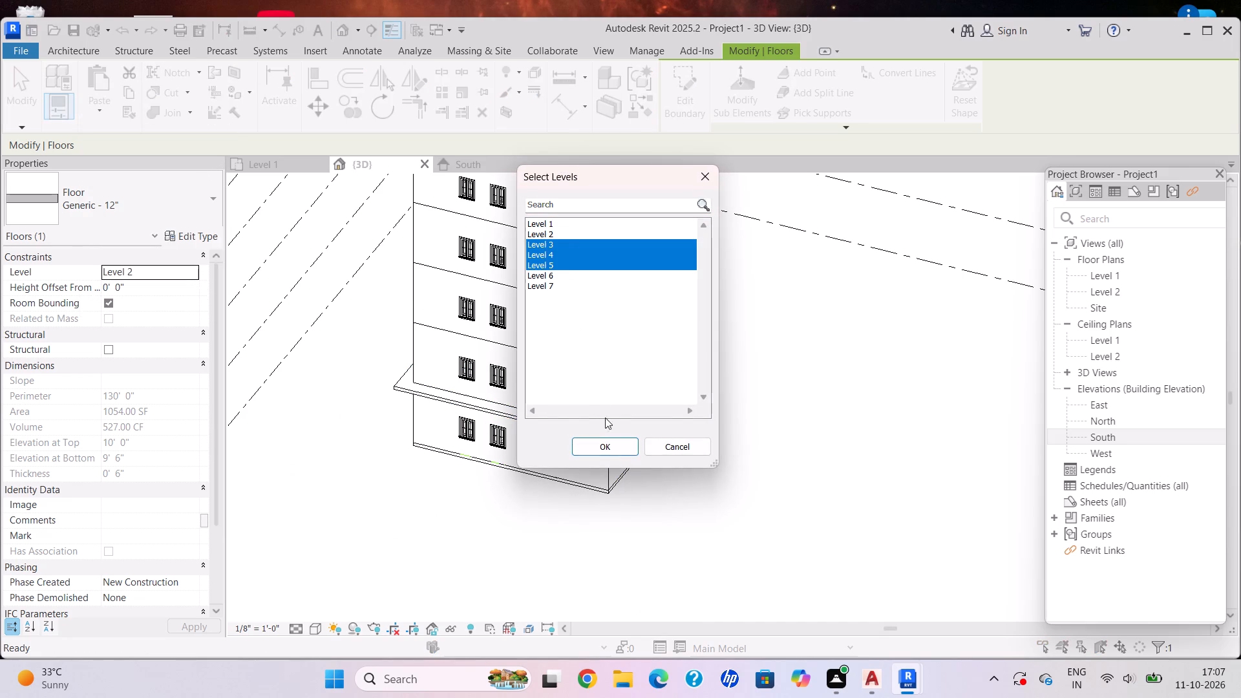
pyautogui.click(614, 447)
pyautogui.scroll(-1, 587, 365)
pyautogui.moveTo(578, 357); pyautogui.dragTo(615, 424, button='middle')
pyautogui.scroll(-1, 615, 424)
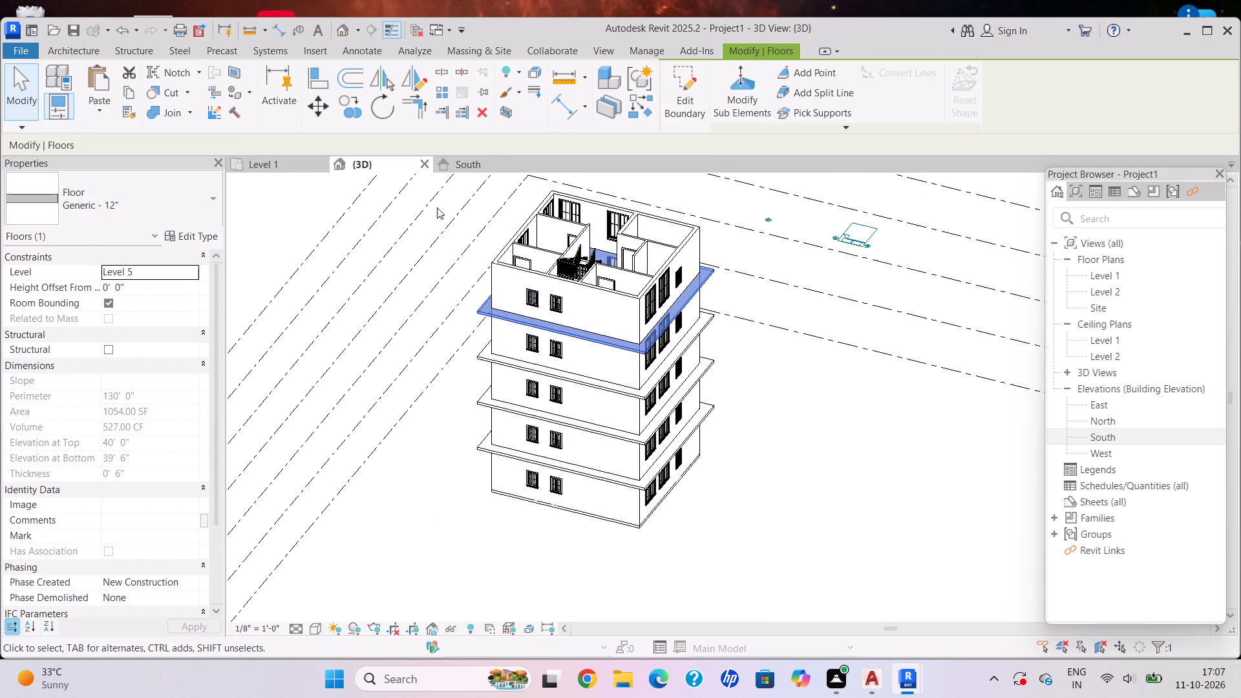
# In the Level 1 plan, sketch a Level 2 railing as a rectangle offset 2' outside the toilet and entry outer wall corners, and finish it.
pyautogui.click(276, 163)
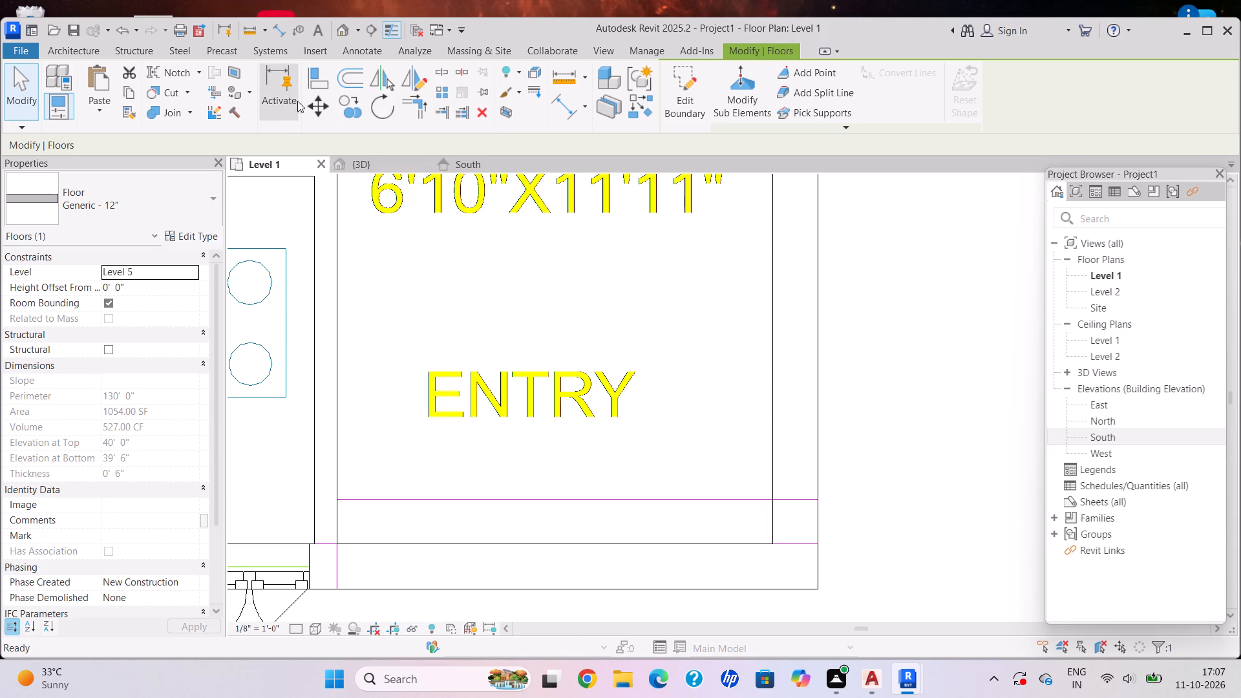
pyautogui.click(96, 48)
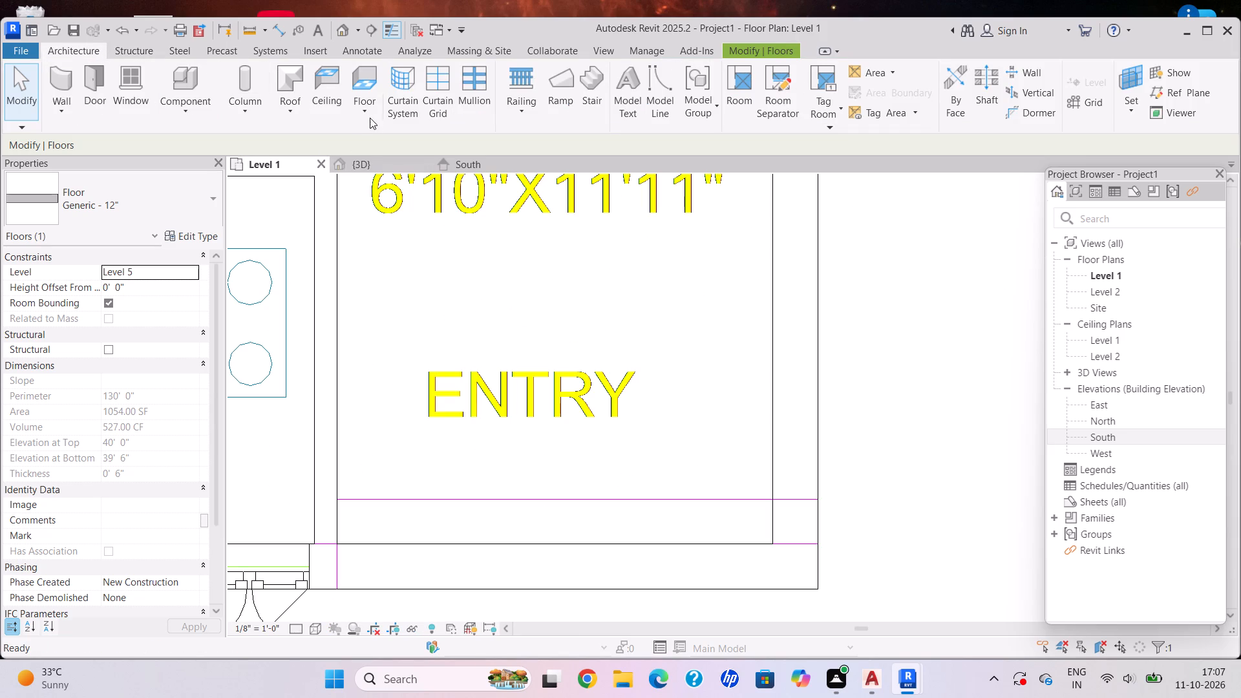
pyautogui.click(526, 118)
pyautogui.click(548, 140)
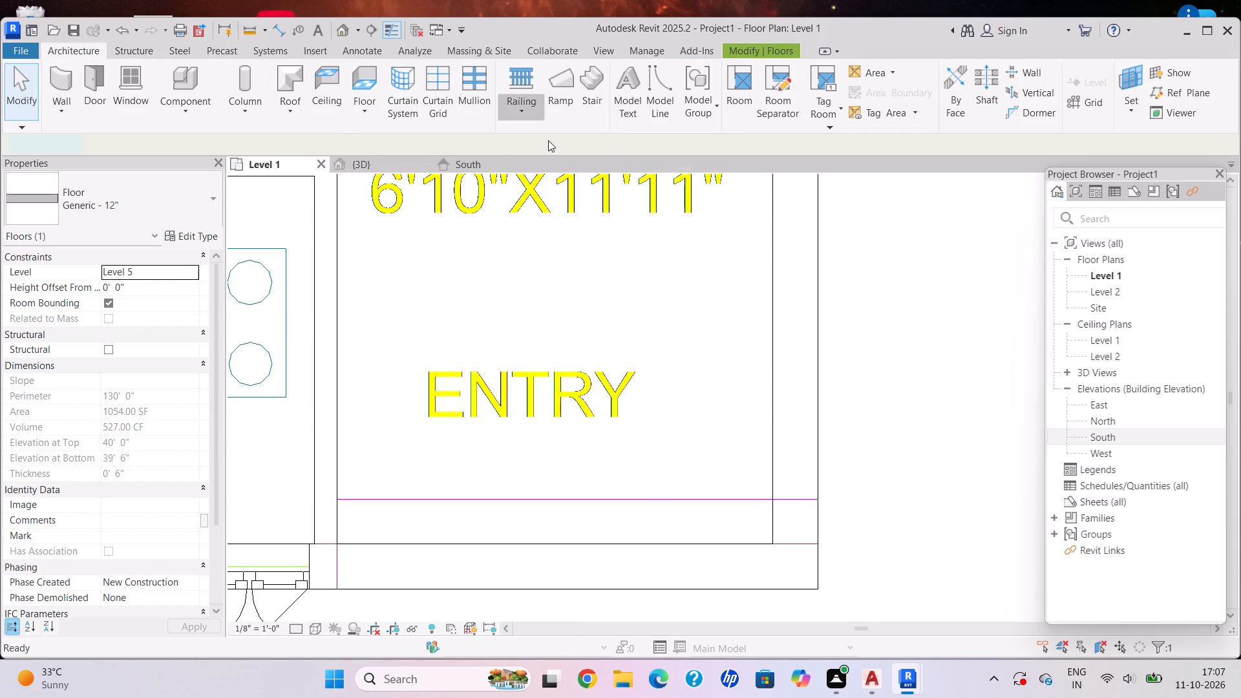
pyautogui.click(727, 76)
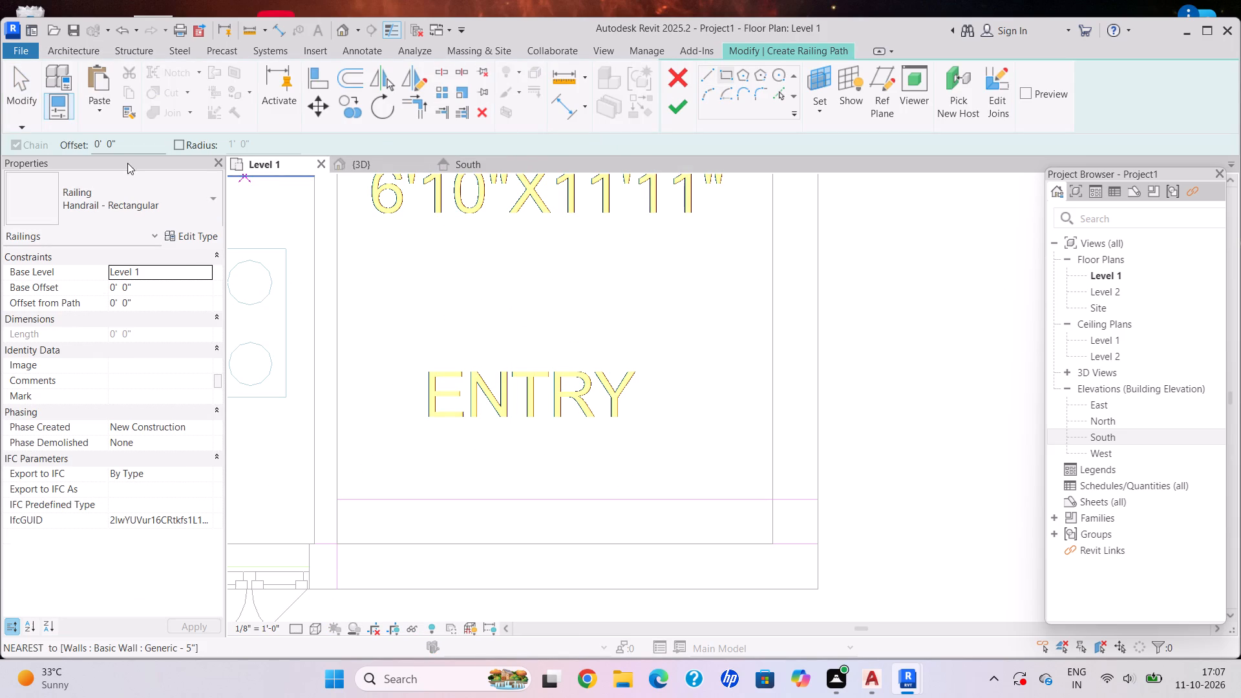
pyautogui.click(131, 141)
pyautogui.press('BackSpace')
pyautogui.press('BackSpace')
pyautogui.press('BackSpace')
pyautogui.press('BackSpace')
pyautogui.press('BackSpace')
pyautogui.press('BackSpace')
pyautogui.press('BackSpace')
pyautogui.press('BackSpace')
pyautogui.press('BackSpace')
pyautogui.press('BackSpace')
pyautogui.press('BackSpace')
pyautogui.press('BackSpace')
pyautogui.press('BackSpace')
pyautogui.write("2'")
pyautogui.press('Return')
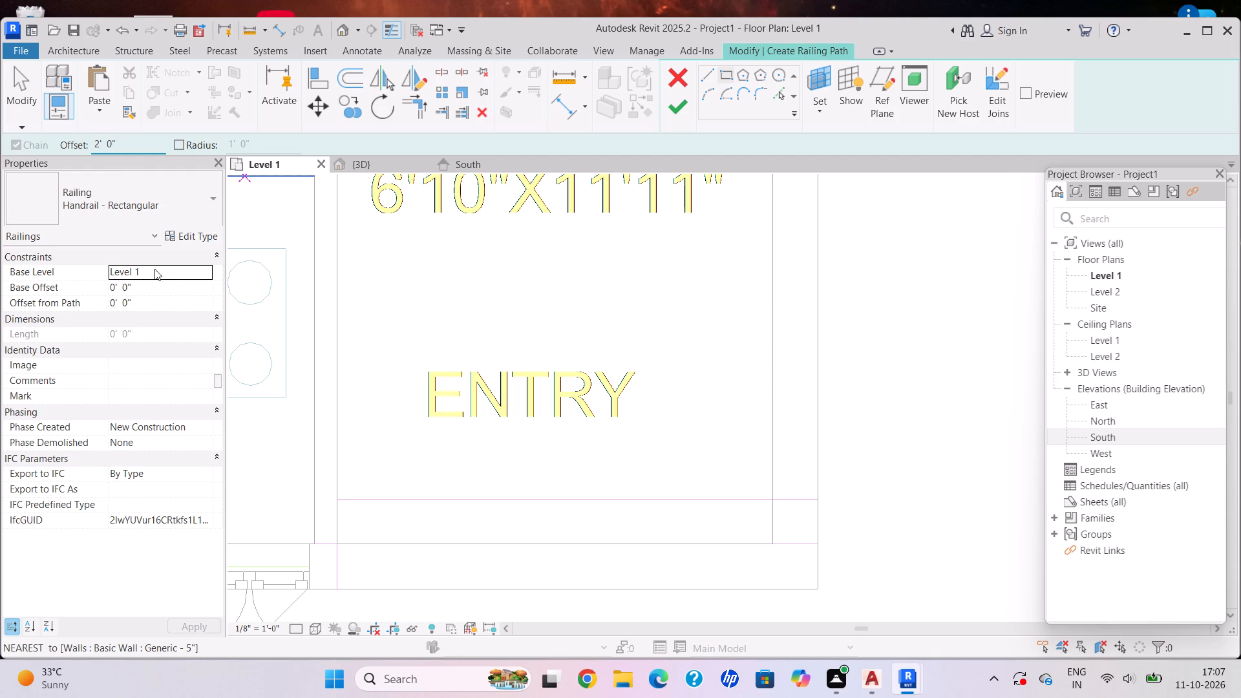
pyautogui.scroll(-3, 290, 236)
pyautogui.moveTo(293, 236); pyautogui.dragTo(424, 385, button='middle')
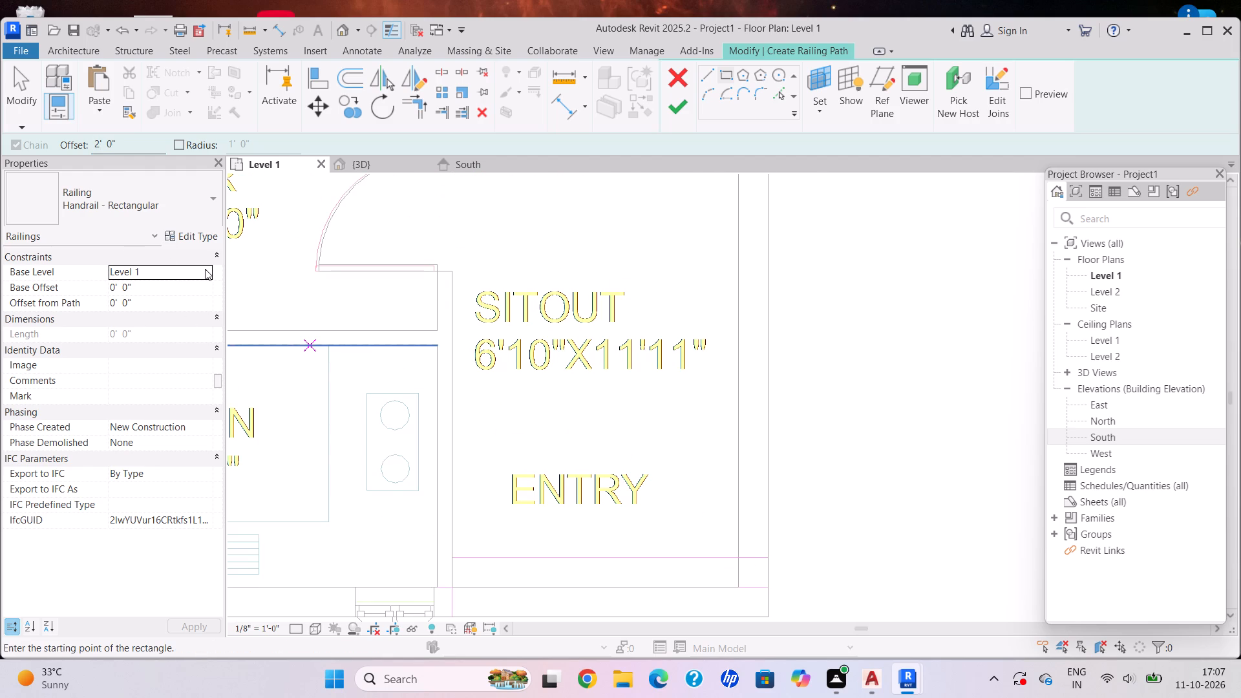
pyautogui.click(206, 270)
pyautogui.click(147, 308)
pyautogui.scroll(-6, 371, 229)
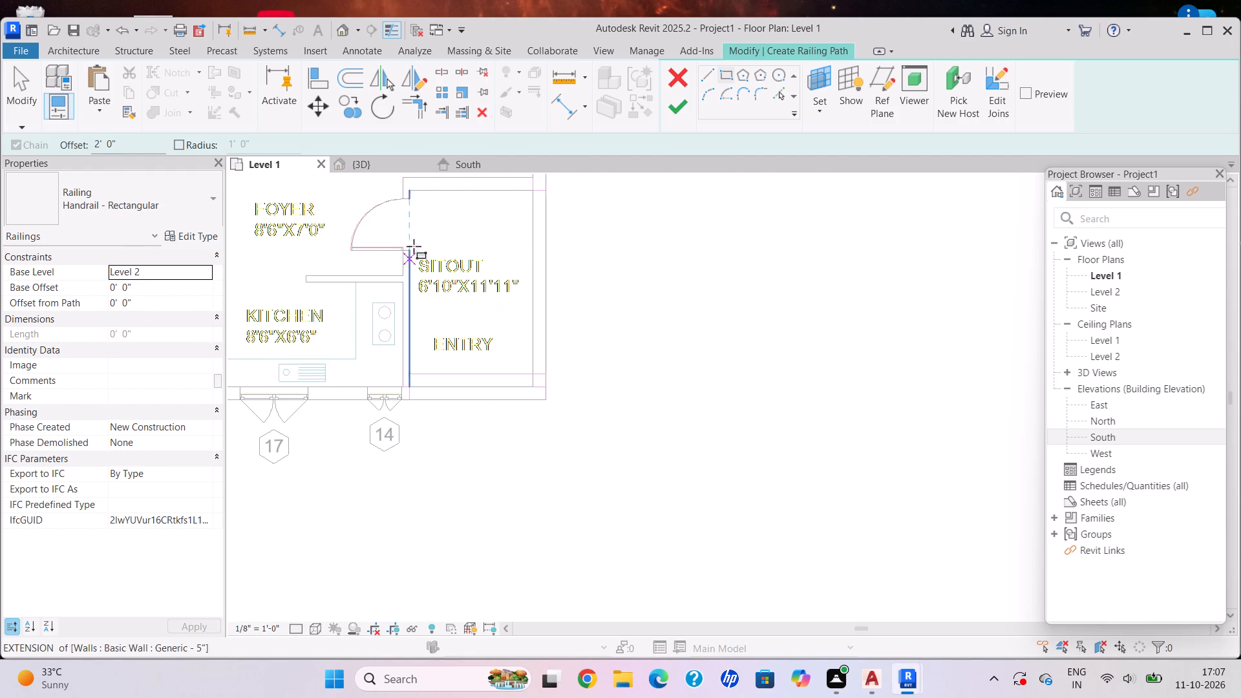
pyautogui.moveTo(420, 254); pyautogui.dragTo(595, 492, button='middle')
pyautogui.scroll(-4, 589, 485)
pyautogui.moveTo(430, 293); pyautogui.dragTo(440, 376, button='middle')
pyautogui.scroll(10, 312, 258)
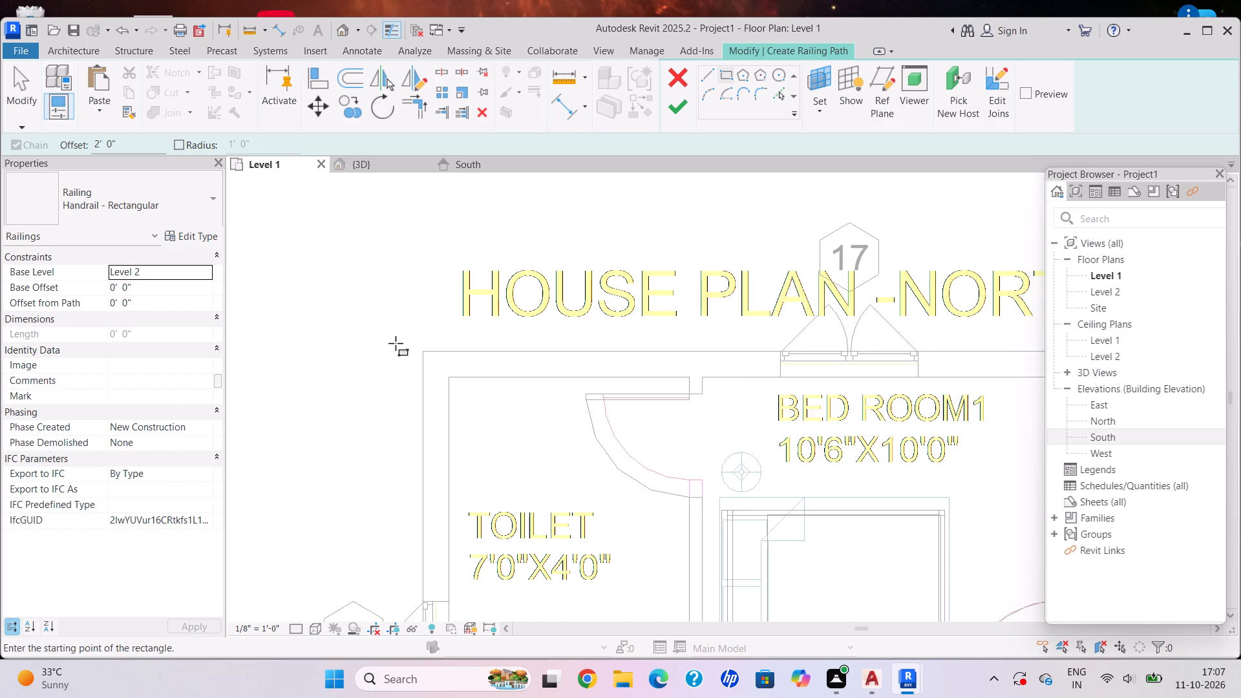
pyautogui.click(427, 352)
pyautogui.scroll(-4, 714, 492)
pyautogui.moveTo(707, 489); pyautogui.dragTo(487, 296, button='middle')
pyautogui.scroll(-2, 485, 295)
pyautogui.moveTo(691, 512); pyautogui.dragTo(597, 344, button='middle')
pyautogui.scroll(11, 723, 597)
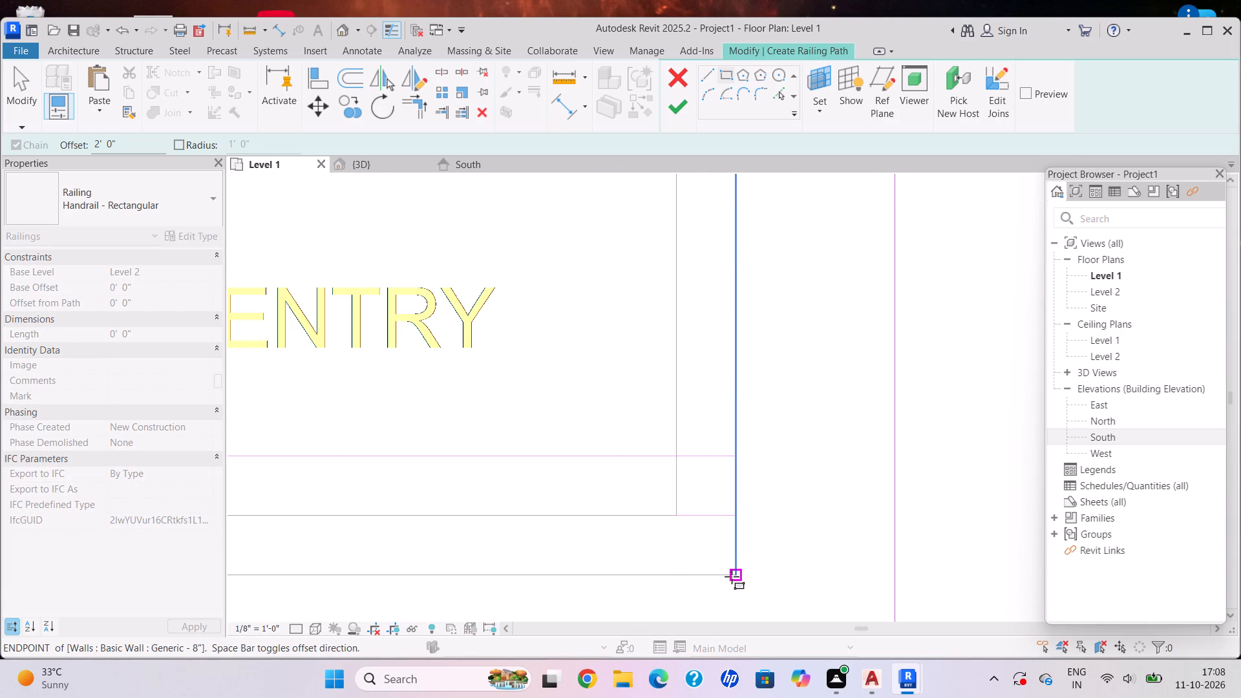
pyautogui.click(737, 576)
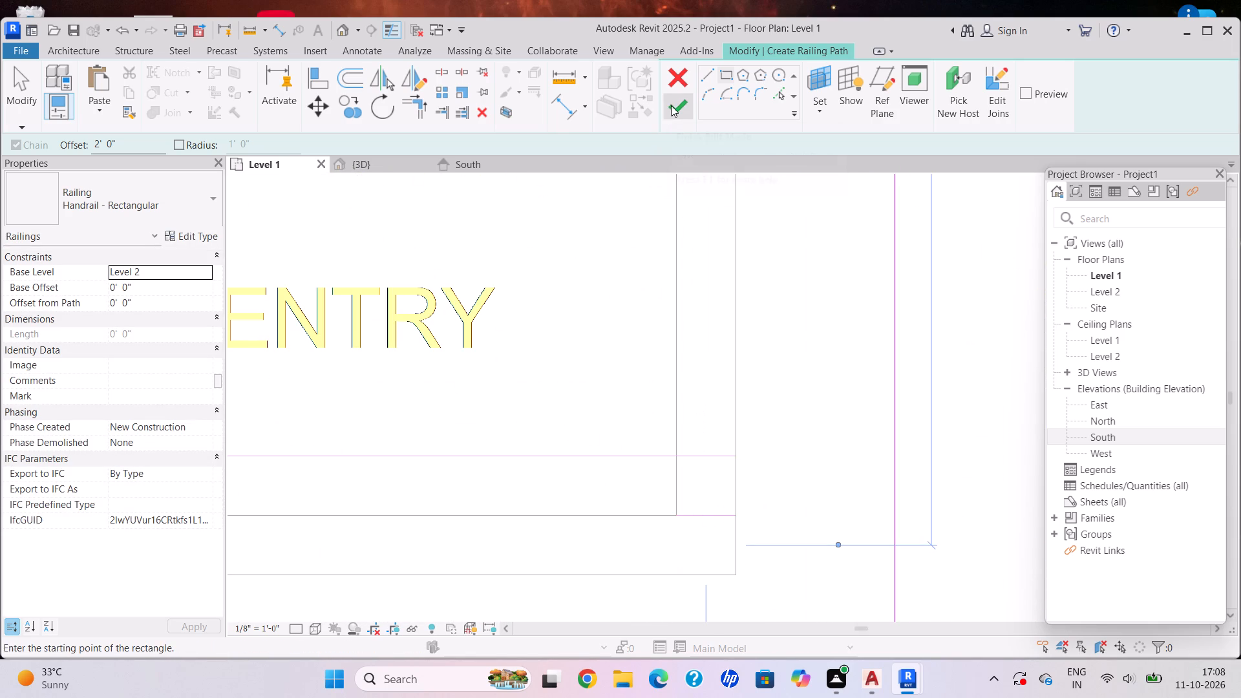
pyautogui.click(674, 106)
pyautogui.scroll(-8, 439, 318)
pyautogui.scroll(1, 427, 295)
# In the 3D view, copy the Level 2 railing and paste it aligned to Levels 3, 4 and 5.
pyautogui.click(363, 165)
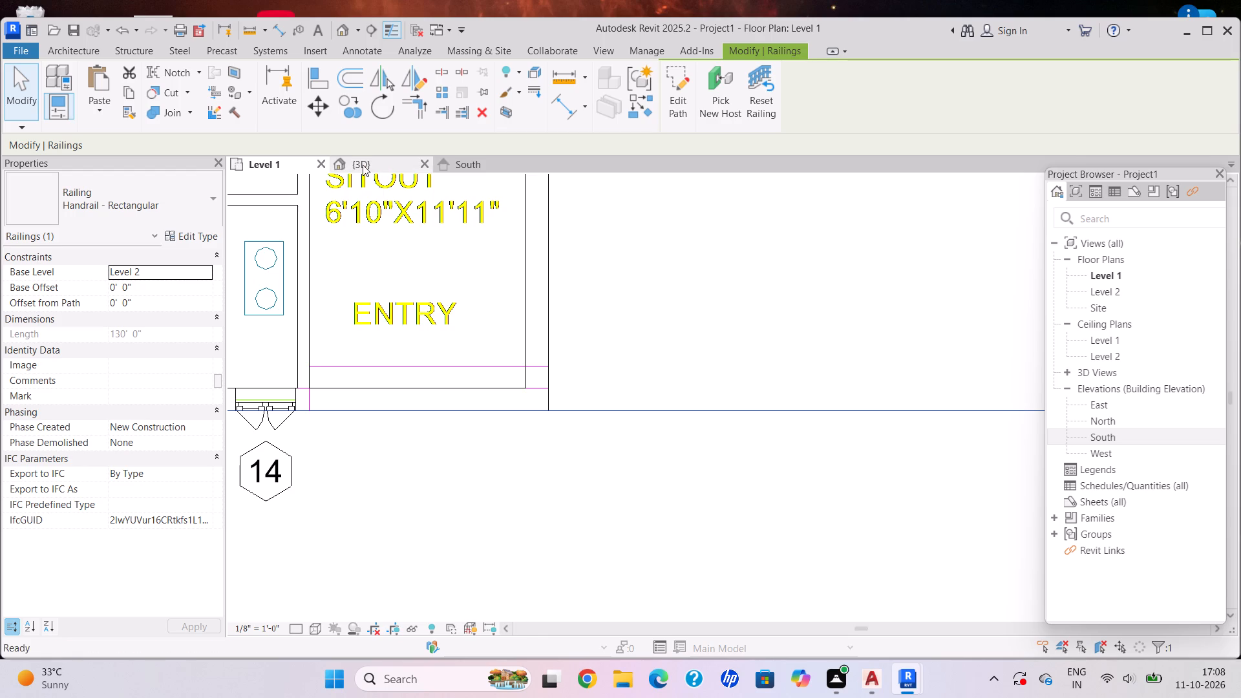
pyautogui.scroll(-2, 553, 427)
pyautogui.scroll(4, 587, 458)
pyautogui.scroll(-1, 644, 432)
pyautogui.scroll(1, 646, 433)
pyautogui.scroll(-2, 646, 434)
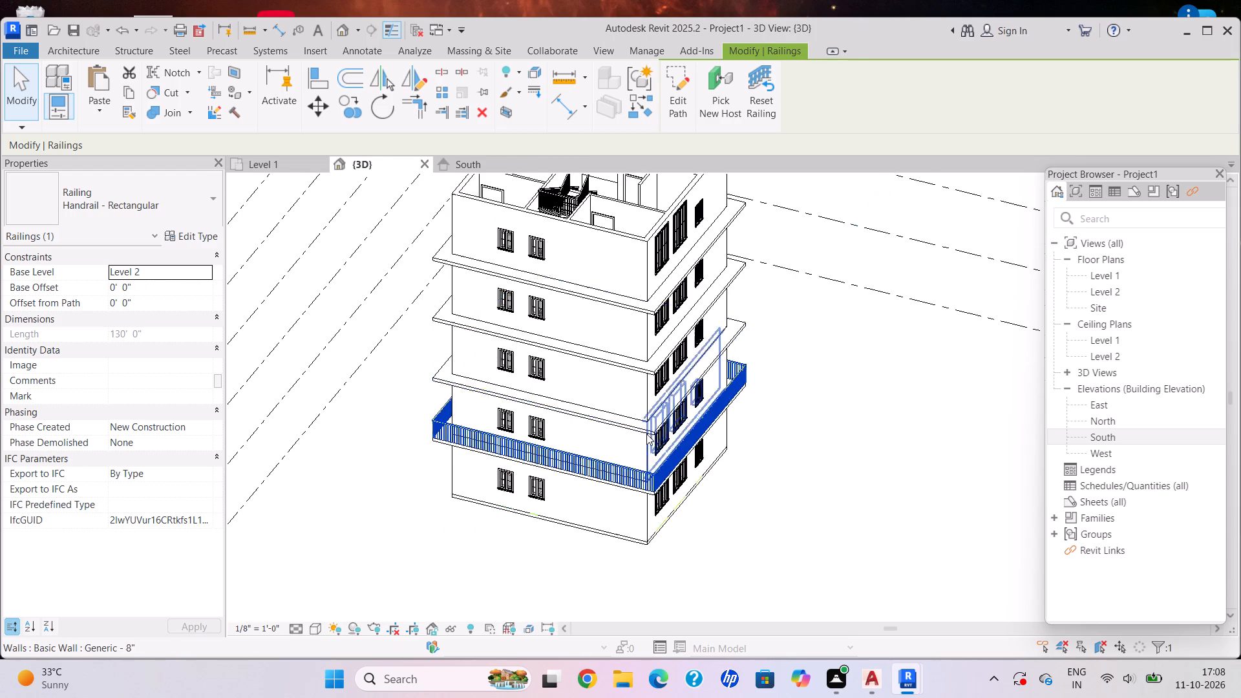
pyautogui.click(129, 94)
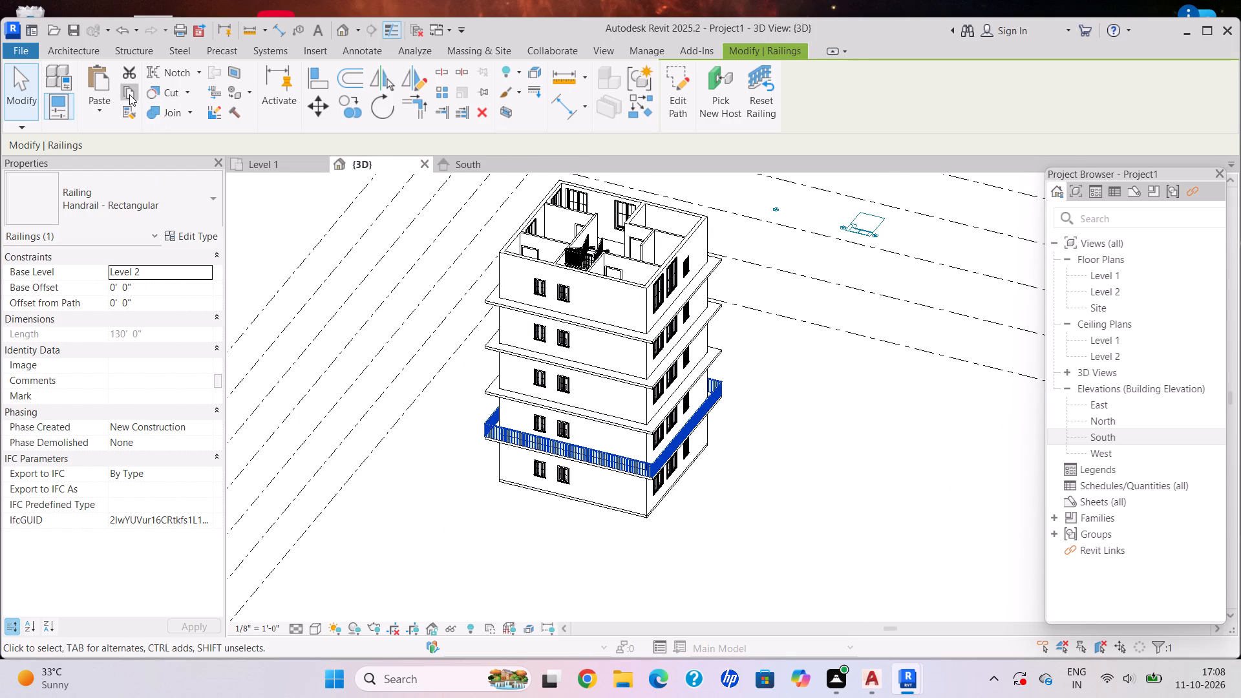
pyautogui.click(94, 113)
pyautogui.click(165, 165)
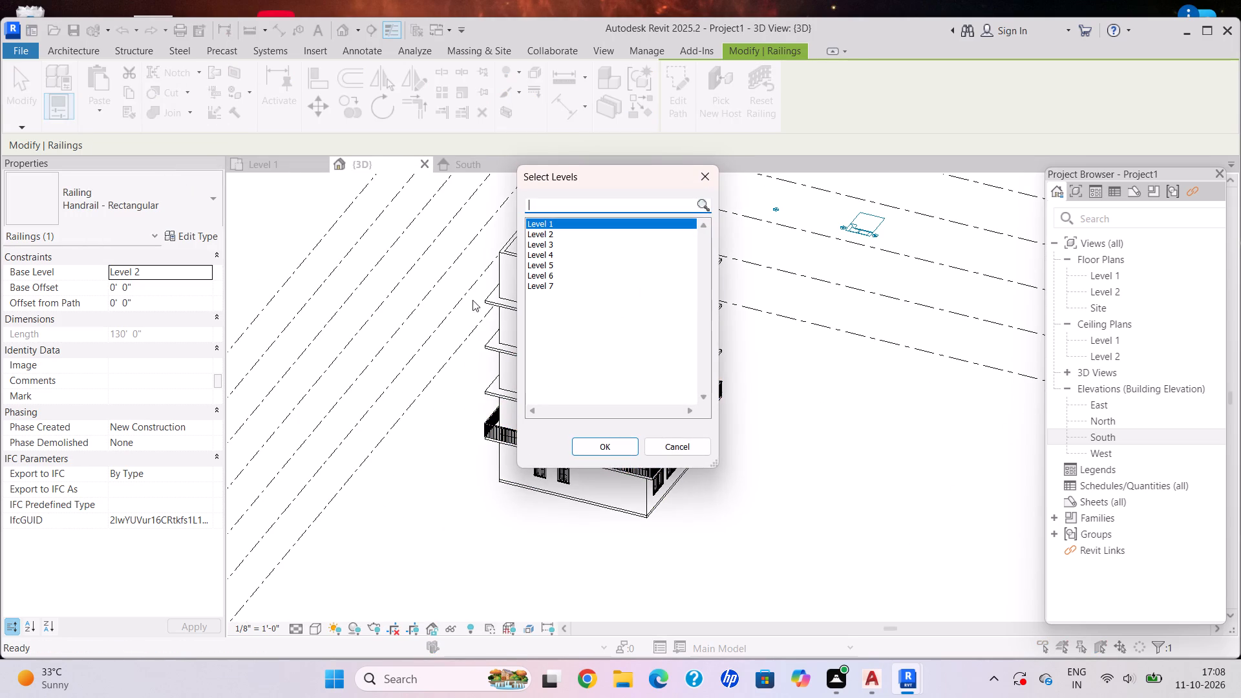
pyautogui.click(566, 244)
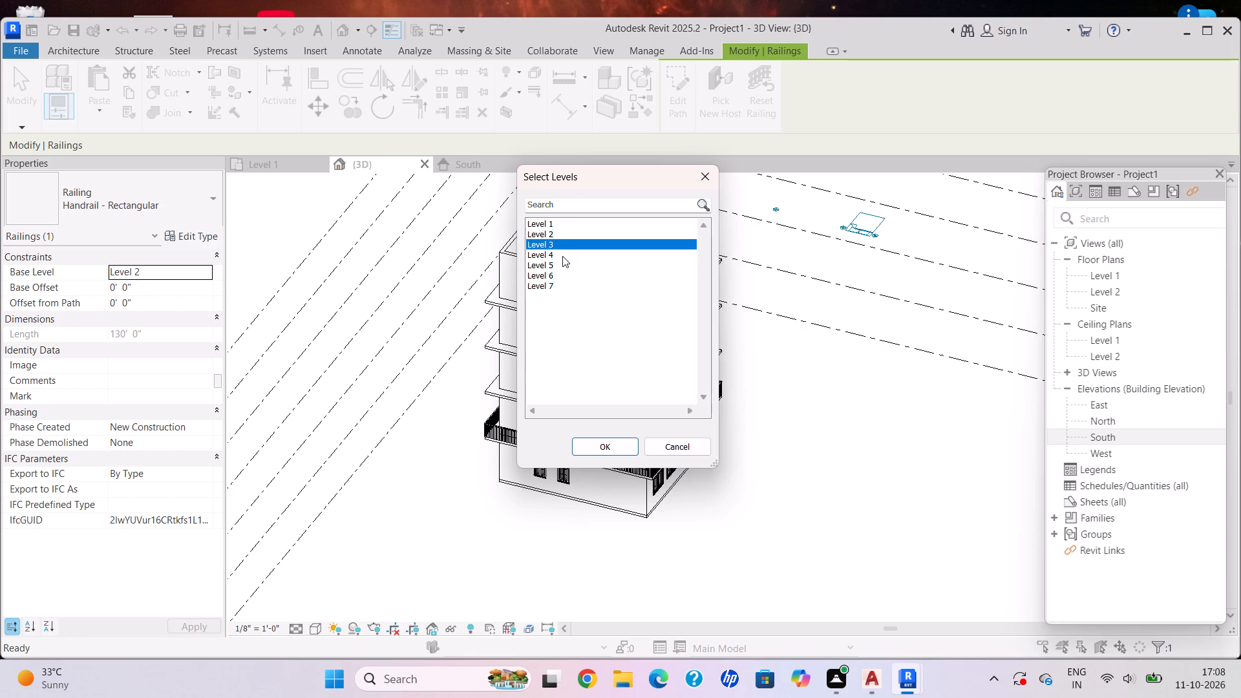
pyautogui.keyDown('ctrl'); pyautogui.click(562, 256); pyautogui.keyUp('ctrl')
pyautogui.keyDown('ctrl'); pyautogui.click(558, 266); pyautogui.keyUp('ctrl')
pyautogui.click(588, 447)
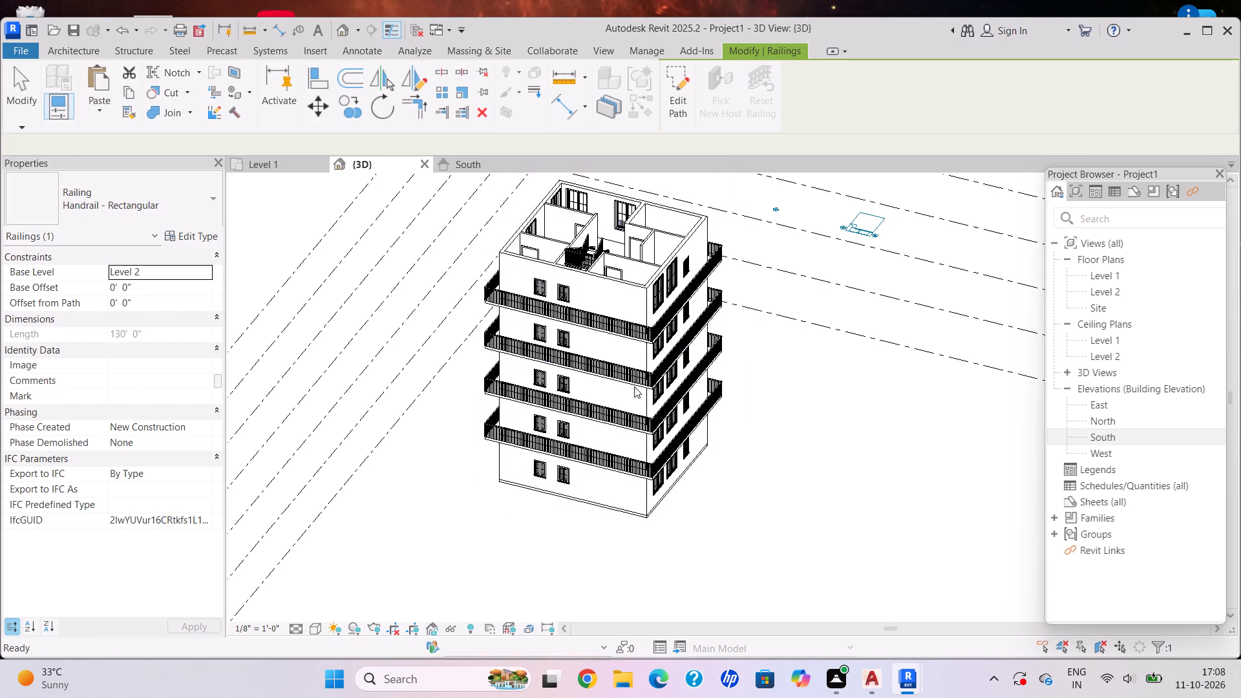
pyautogui.press('Escape')
# Examine the slab edges and railings around the building from several angles in the 3D view.
pyautogui.scroll(-3, 575, 454)
pyautogui.keyDown('shift'); pyautogui.moveTo(652, 460); pyautogui.dragTo(577, 257, button='middle'); pyautogui.keyUp('shift')
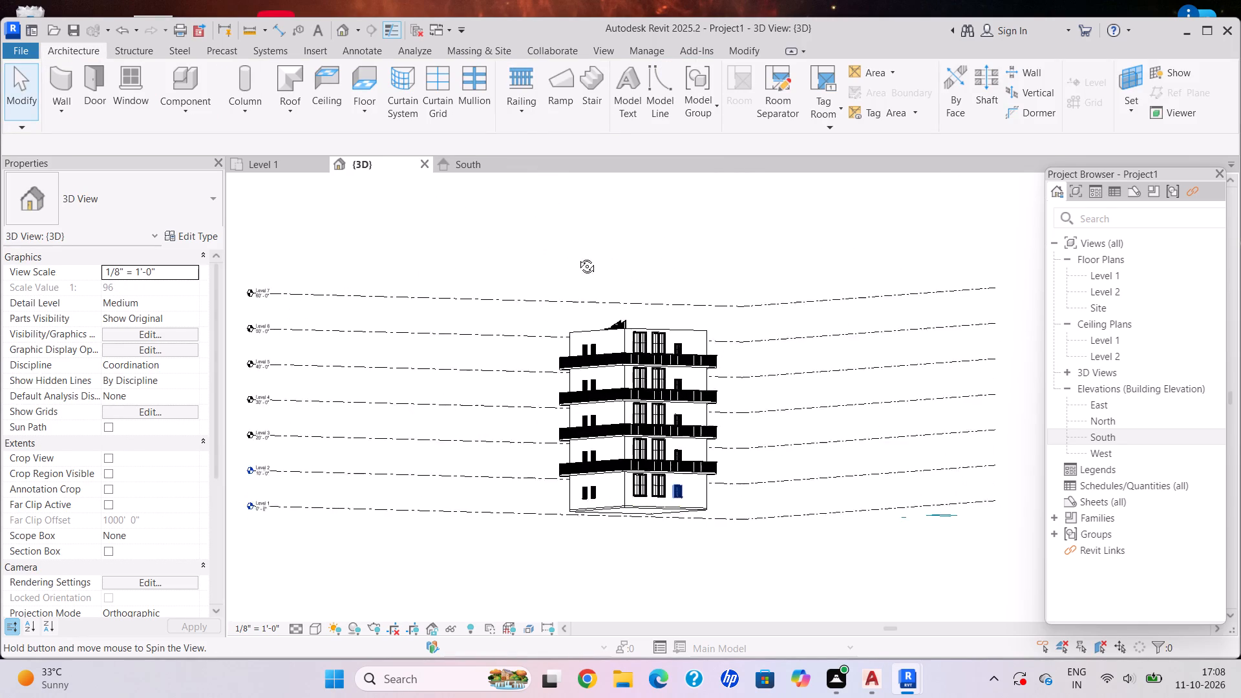
pyautogui.keyDown('shift'); pyautogui.moveTo(577, 257); pyautogui.dragTo(706, 394, button='middle'); pyautogui.keyUp('shift')
pyautogui.scroll(7, 586, 438)
pyautogui.keyDown('shift'); pyautogui.moveTo(701, 531); pyautogui.dragTo(675, 513, button='middle'); pyautogui.keyUp('shift')
pyautogui.keyDown('shift'); pyautogui.moveTo(656, 495); pyautogui.dragTo(531, 366, button='middle'); pyautogui.keyUp('shift')
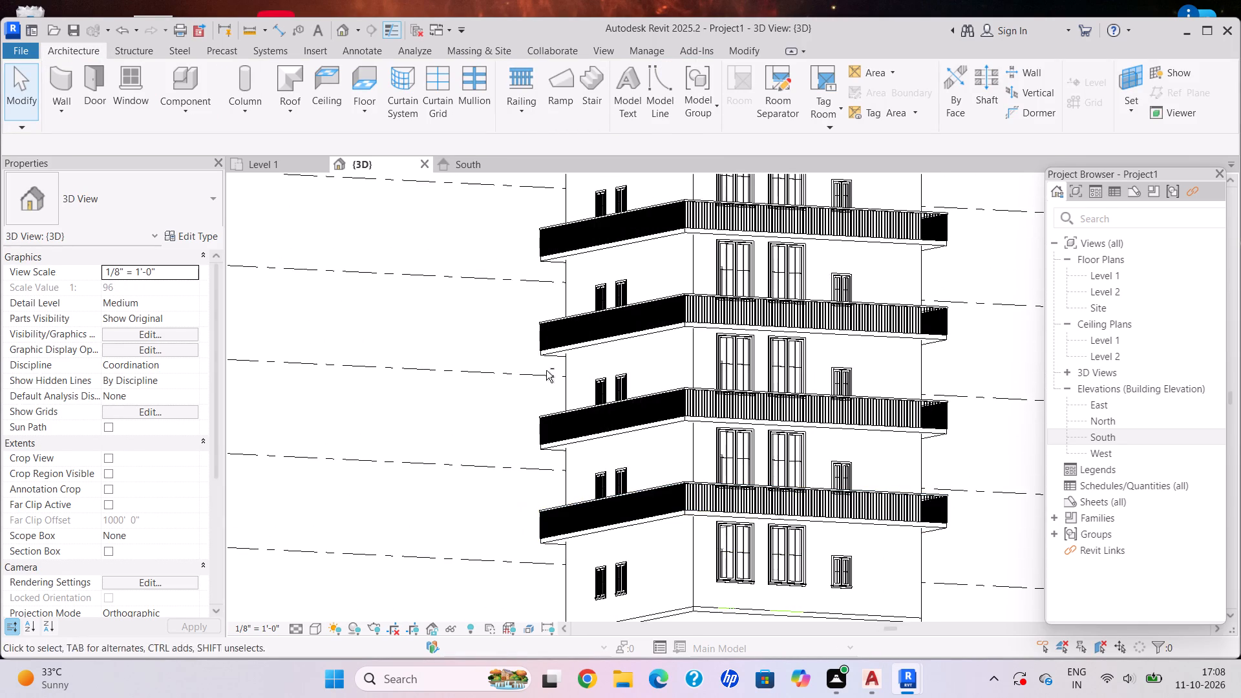
pyautogui.scroll(-3, 776, 434)
pyautogui.keyDown('shift'); pyautogui.moveTo(763, 430); pyautogui.dragTo(1104, 458, button='middle'); pyautogui.keyUp('shift')
pyautogui.keyDown('shift'); pyautogui.scroll(-1, 1104, 458); pyautogui.keyUp('shift')
pyautogui.scroll(2, 797, 471)
pyautogui.keyDown('shift'); pyautogui.moveTo(850, 454); pyautogui.dragTo(586, 476, button='middle'); pyautogui.keyUp('shift')
pyautogui.keyDown('shift'); pyautogui.moveTo(767, 538); pyautogui.dragTo(620, 499, button='middle'); pyautogui.keyUp('shift')
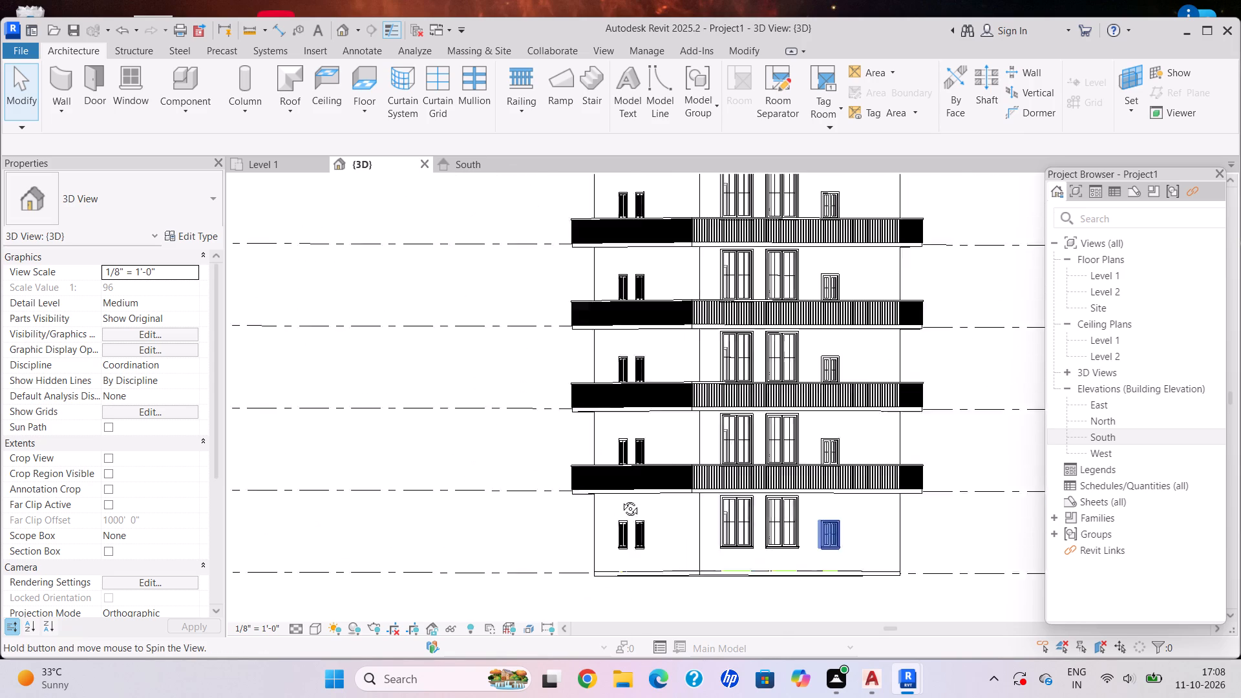
pyautogui.keyDown('shift'); pyautogui.moveTo(620, 499); pyautogui.dragTo(615, 497, button='middle'); pyautogui.keyUp('shift')
pyautogui.moveTo(784, 489); pyautogui.dragTo(648, 434, button='middle')
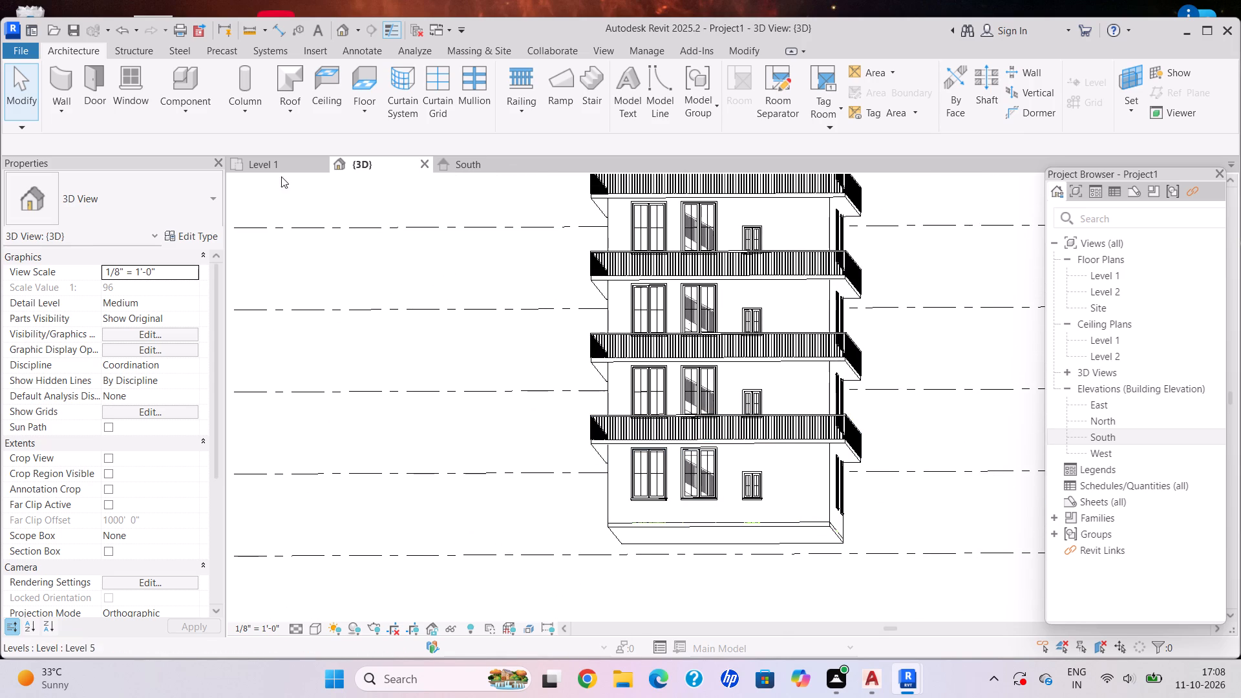
# Start a door in the Level 1 plan using the Single-Flush 30" x 80" type and set that type's width to 4'.
pyautogui.click(271, 165)
pyautogui.scroll(-4, 511, 371)
pyautogui.moveTo(520, 359); pyautogui.dragTo(668, 455, button='middle')
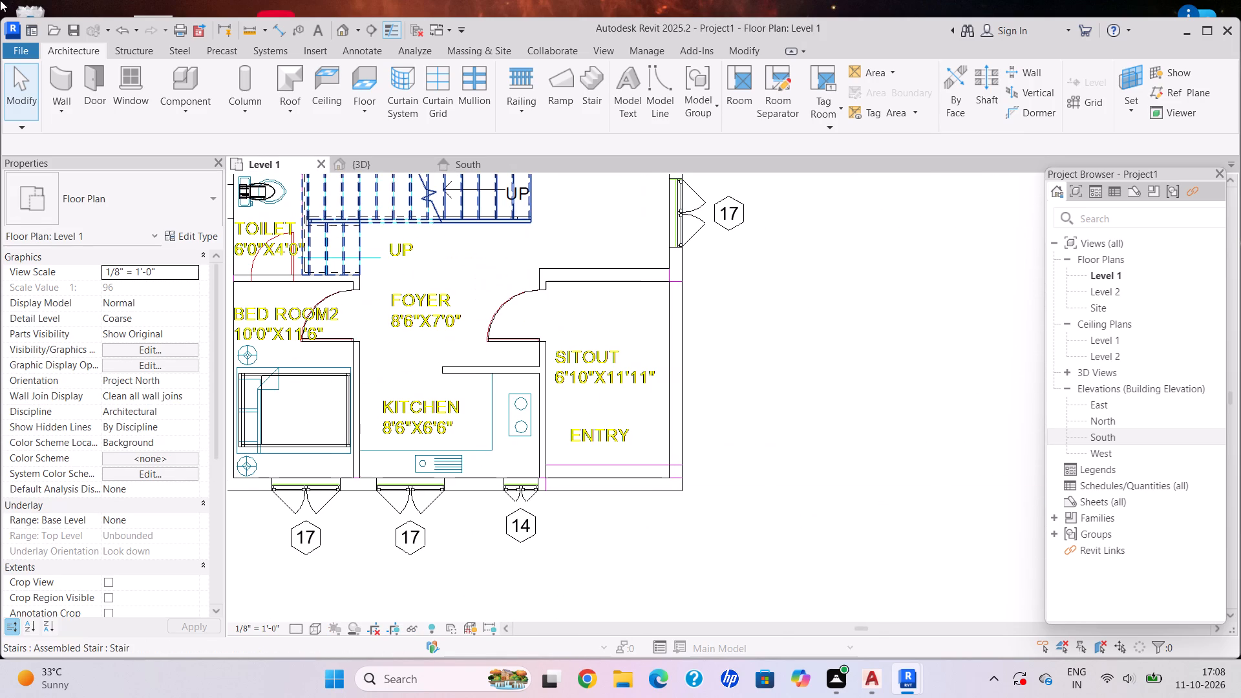
pyautogui.click(87, 81)
pyautogui.click(112, 195)
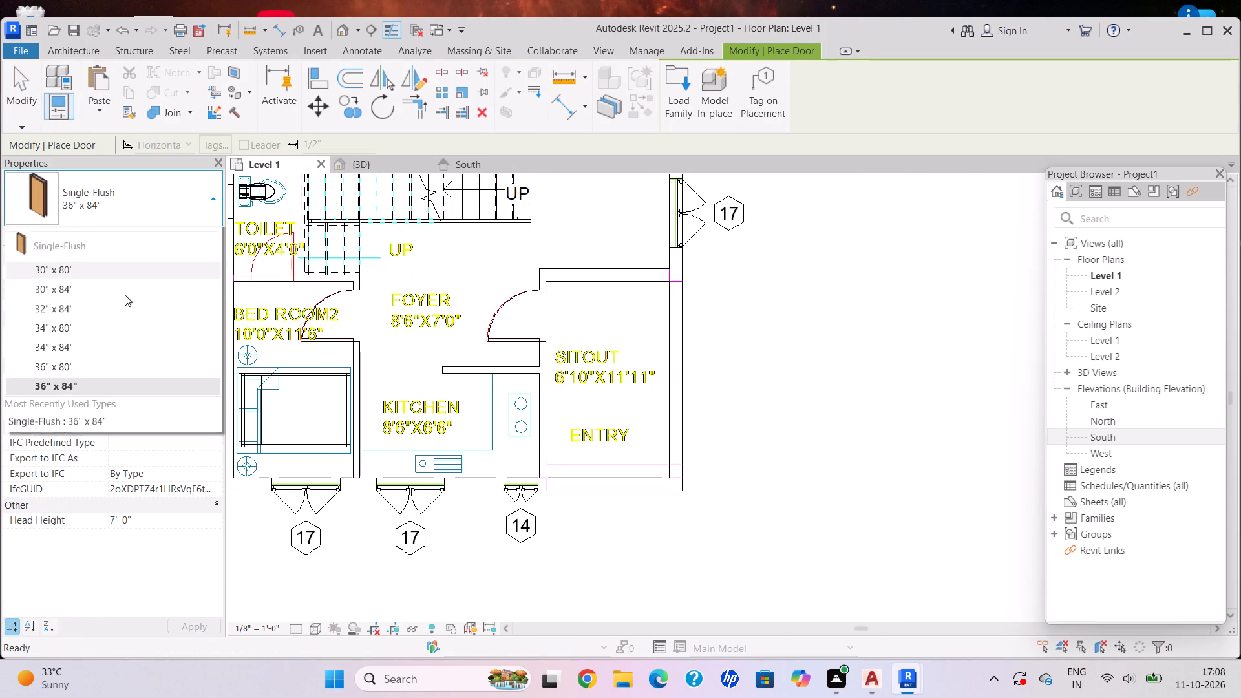
pyautogui.click(109, 297)
pyautogui.click(179, 235)
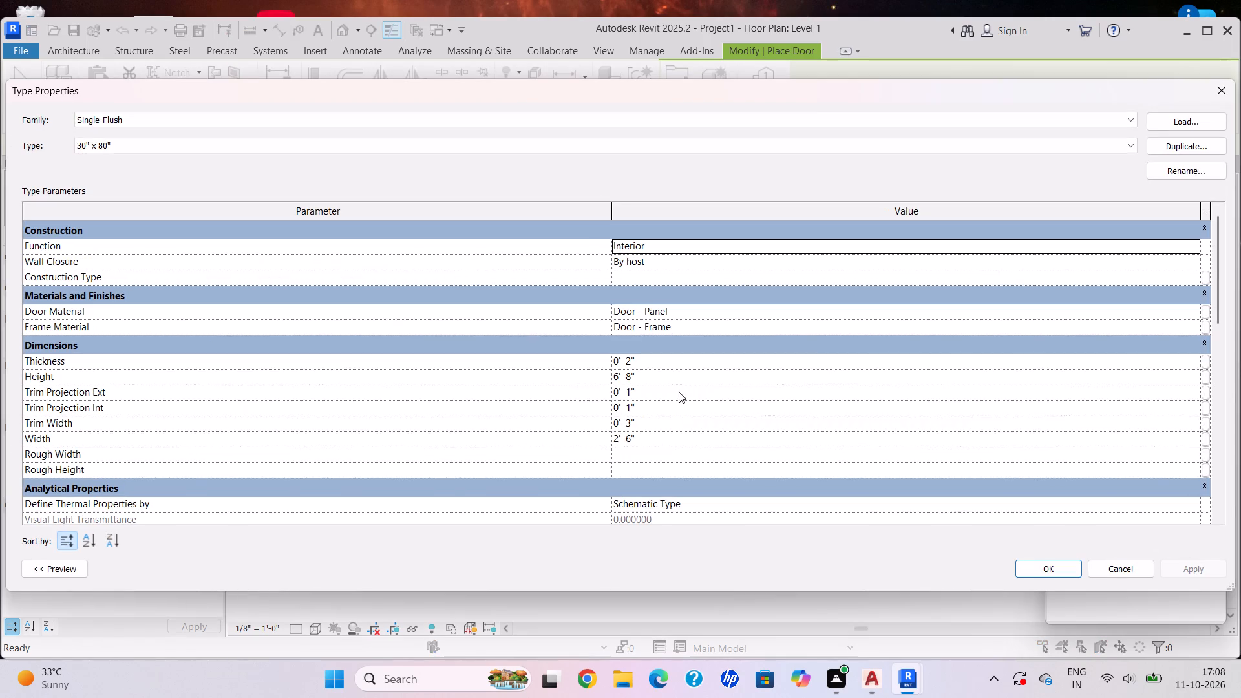
pyautogui.click(660, 435)
pyautogui.press('BackSpace')
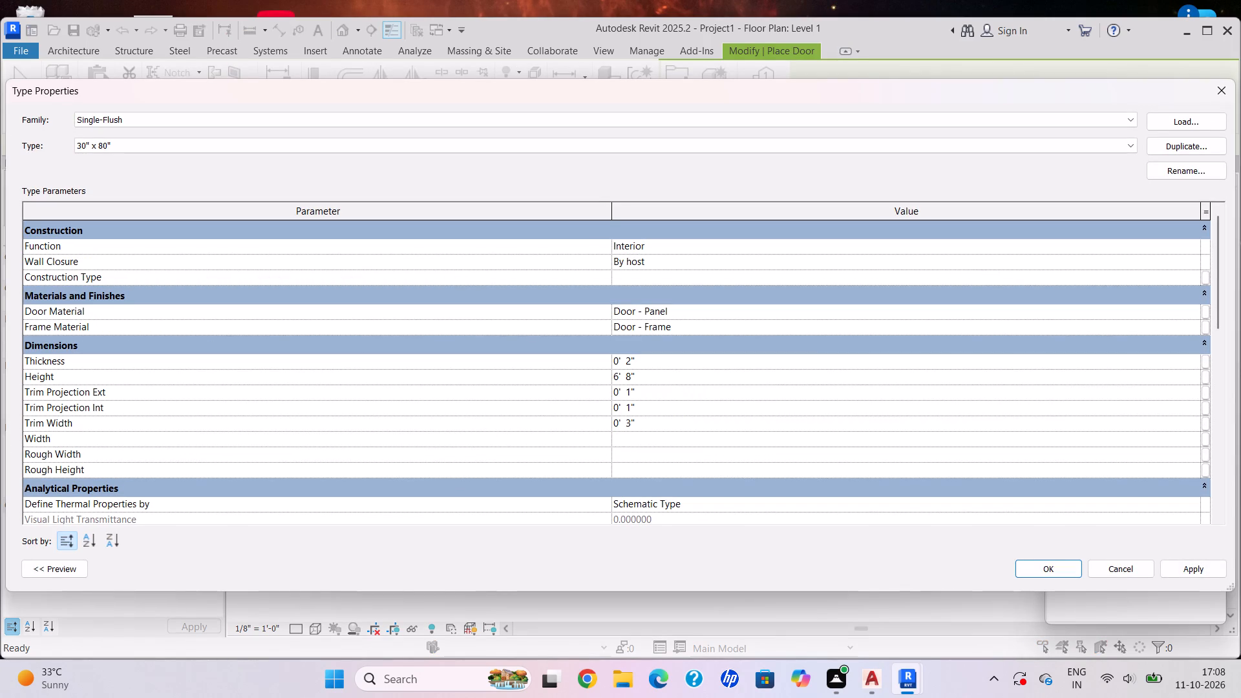
pyautogui.write("4'")
pyautogui.press('Return')
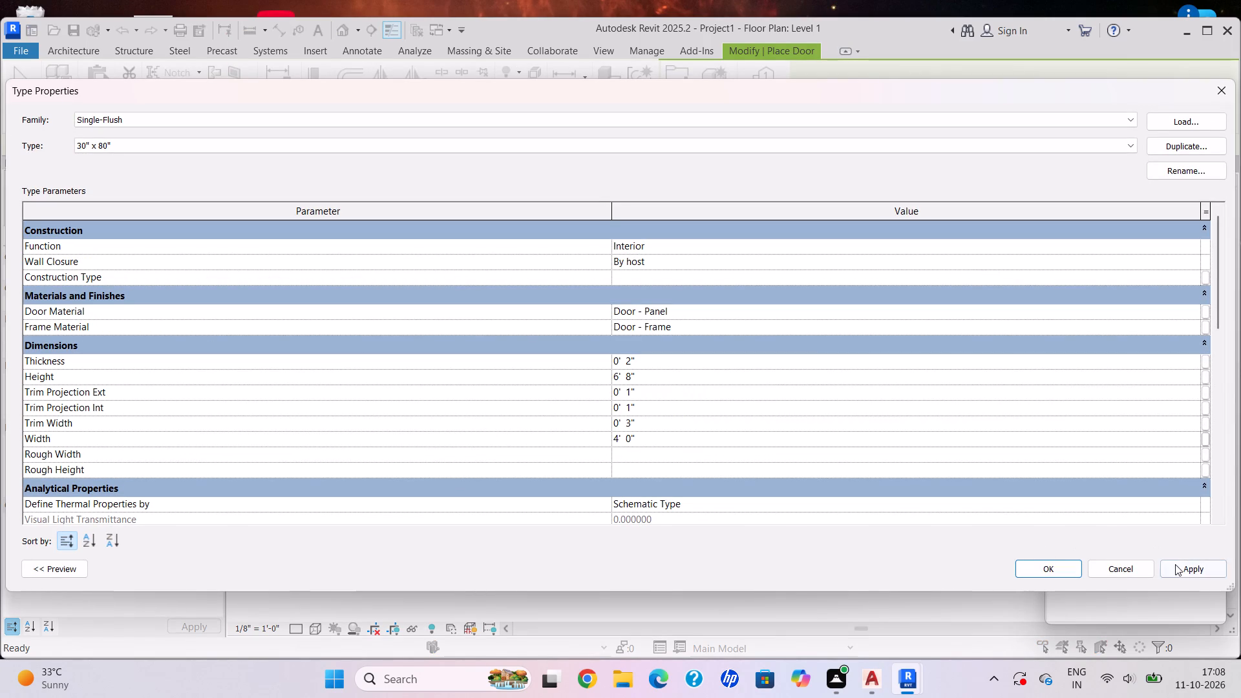
pyautogui.click(1176, 566)
pyautogui.click(1062, 570)
# Place the door in the outer wall below the ENTRY label of the sitout, and end door placement in the 3D view.
pyautogui.scroll(-2, 520, 294)
pyautogui.scroll(1, 521, 293)
pyautogui.scroll(-1, 521, 241)
pyautogui.moveTo(521, 241); pyautogui.dragTo(533, 265, button='middle')
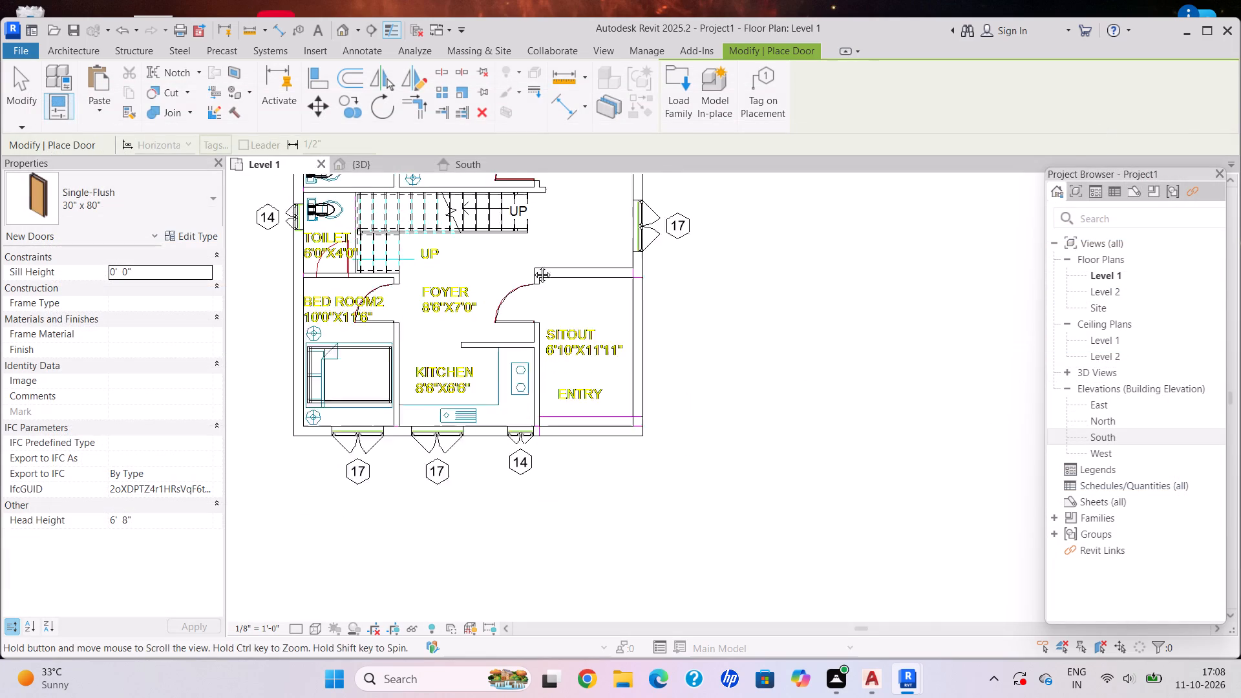
pyautogui.moveTo(533, 265); pyautogui.dragTo(626, 481, button='middle')
pyautogui.scroll(3, 372, 275)
pyautogui.scroll(-1, 392, 286)
pyautogui.scroll(2, 392, 286)
pyautogui.scroll(-4, 619, 431)
pyautogui.moveTo(641, 449); pyautogui.dragTo(388, 111, button='middle')
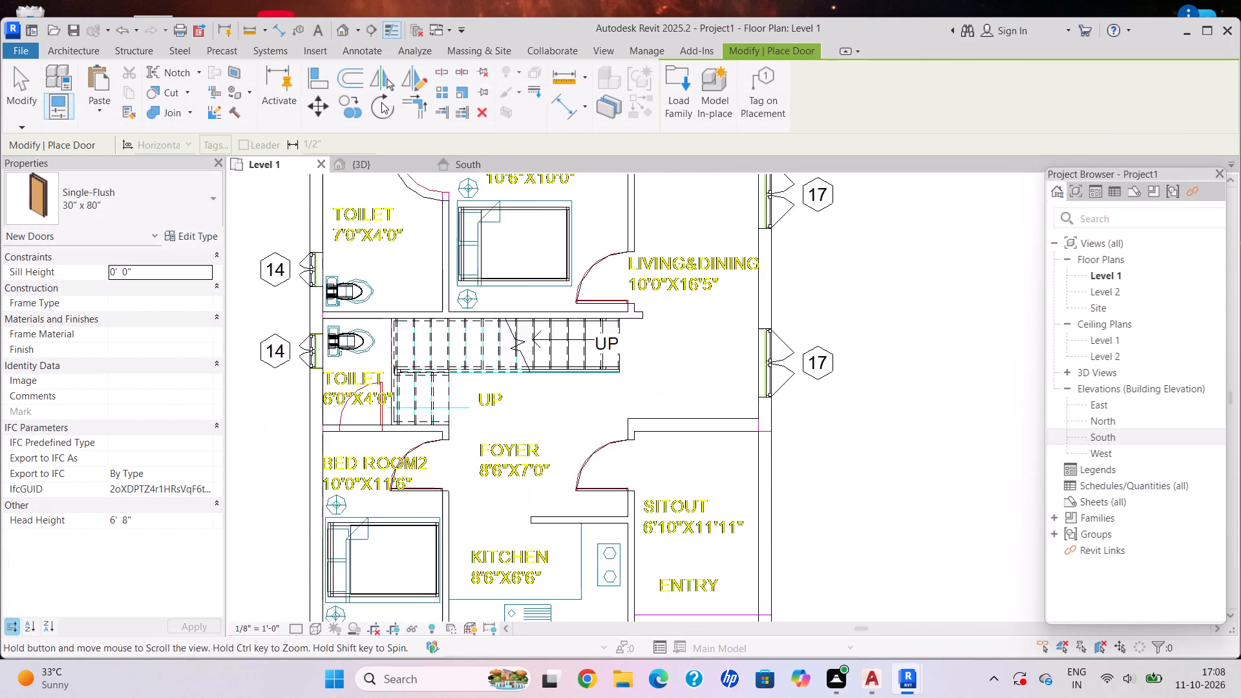
pyautogui.scroll(2, 611, 515)
pyautogui.scroll(-1, 619, 509)
pyautogui.scroll(2, 619, 508)
pyautogui.click(603, 480)
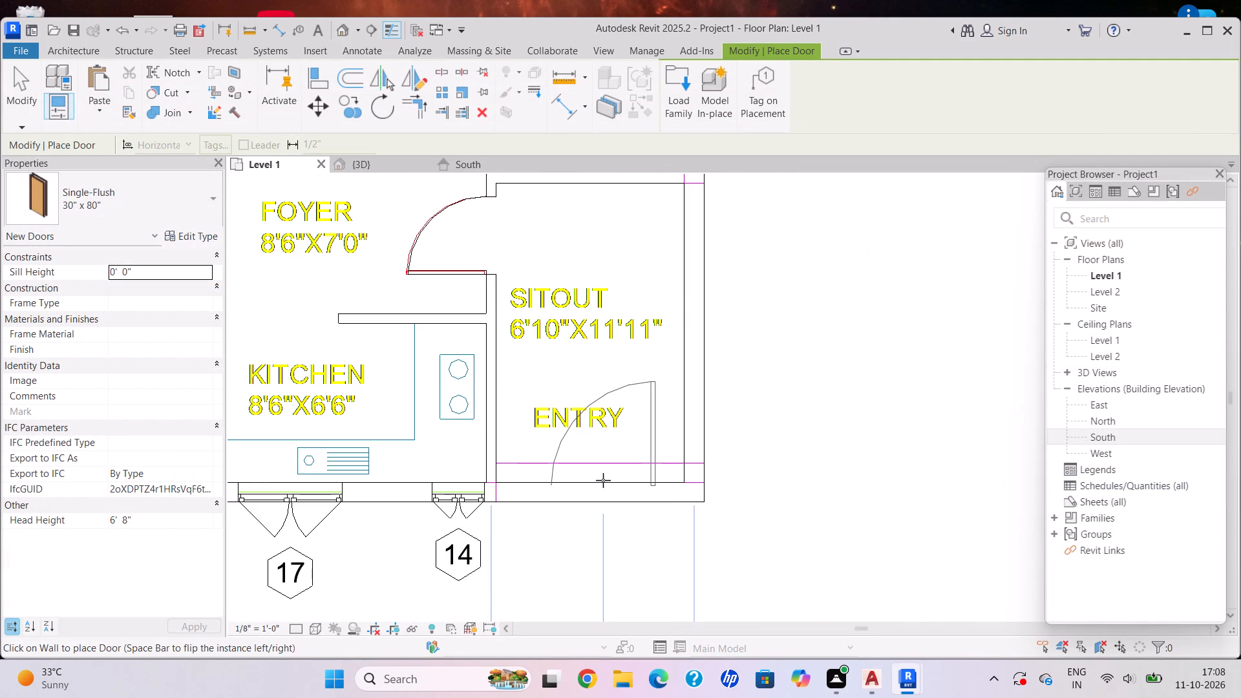
pyautogui.click(387, 162)
pyautogui.press('Escape')
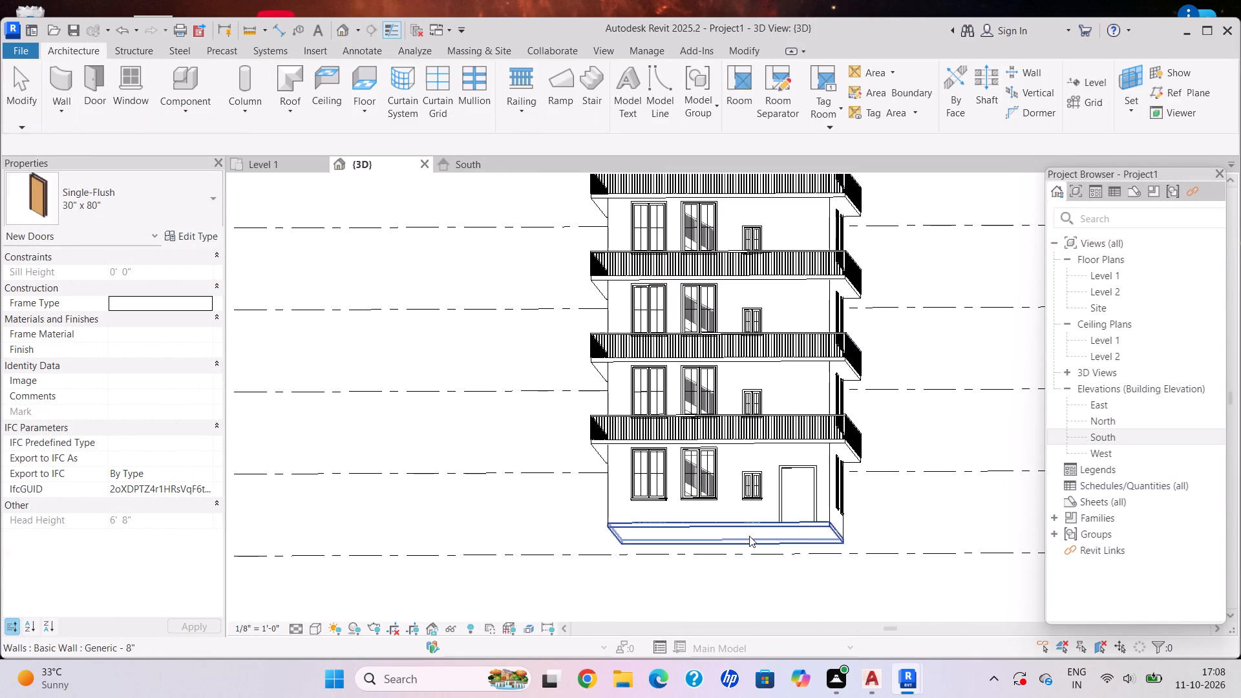
# Examine the entry door, railings and open top storey from several angles in the 3D view.
pyautogui.scroll(-2, 818, 545)
pyautogui.moveTo(812, 547); pyautogui.dragTo(777, 496, button='middle')
pyautogui.scroll(-3, 800, 471)
pyautogui.keyDown('shift'); pyautogui.moveTo(800, 471); pyautogui.dragTo(849, 575, button='middle'); pyautogui.keyUp('shift')
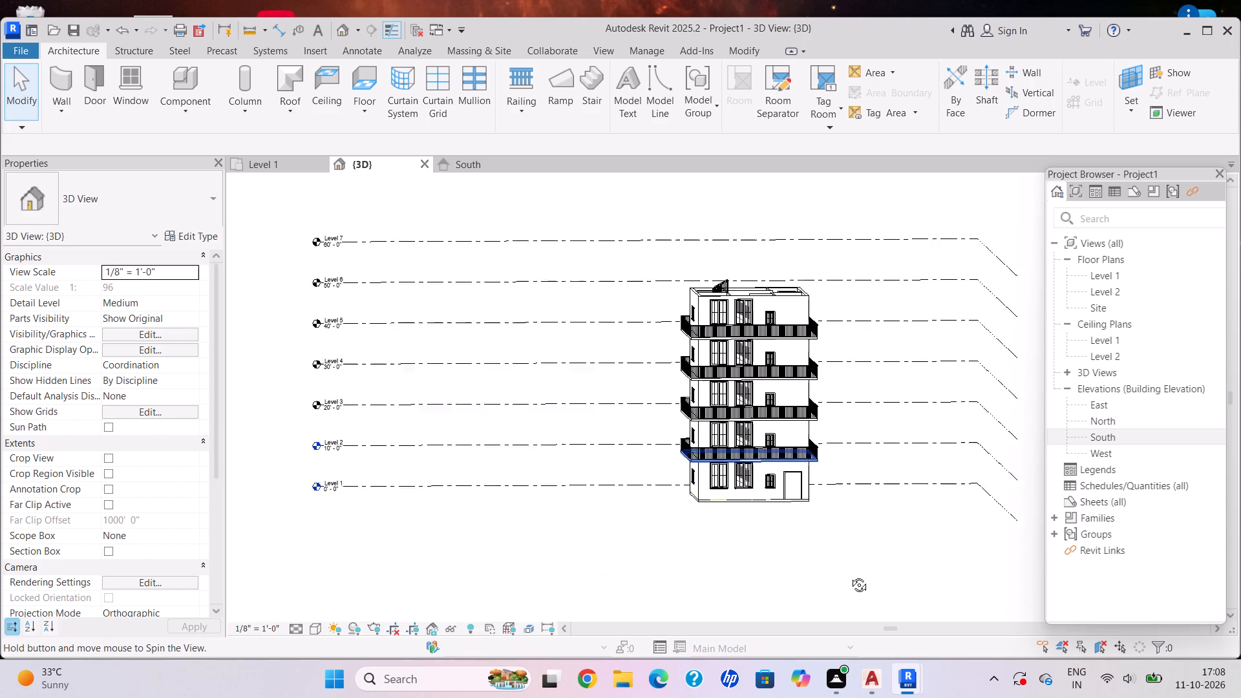
pyautogui.keyDown('shift'); pyautogui.moveTo(849, 575); pyautogui.dragTo(847, 578, button='middle'); pyautogui.keyUp('shift')
pyautogui.scroll(2, 765, 385)
pyautogui.scroll(-1, 765, 385)
pyautogui.scroll(3, 769, 387)
pyautogui.scroll(-1, 783, 410)
pyautogui.keyDown('shift'); pyautogui.moveTo(783, 416); pyautogui.dragTo(785, 442, button='middle'); pyautogui.keyUp('shift')
pyautogui.scroll(1, 793, 222)
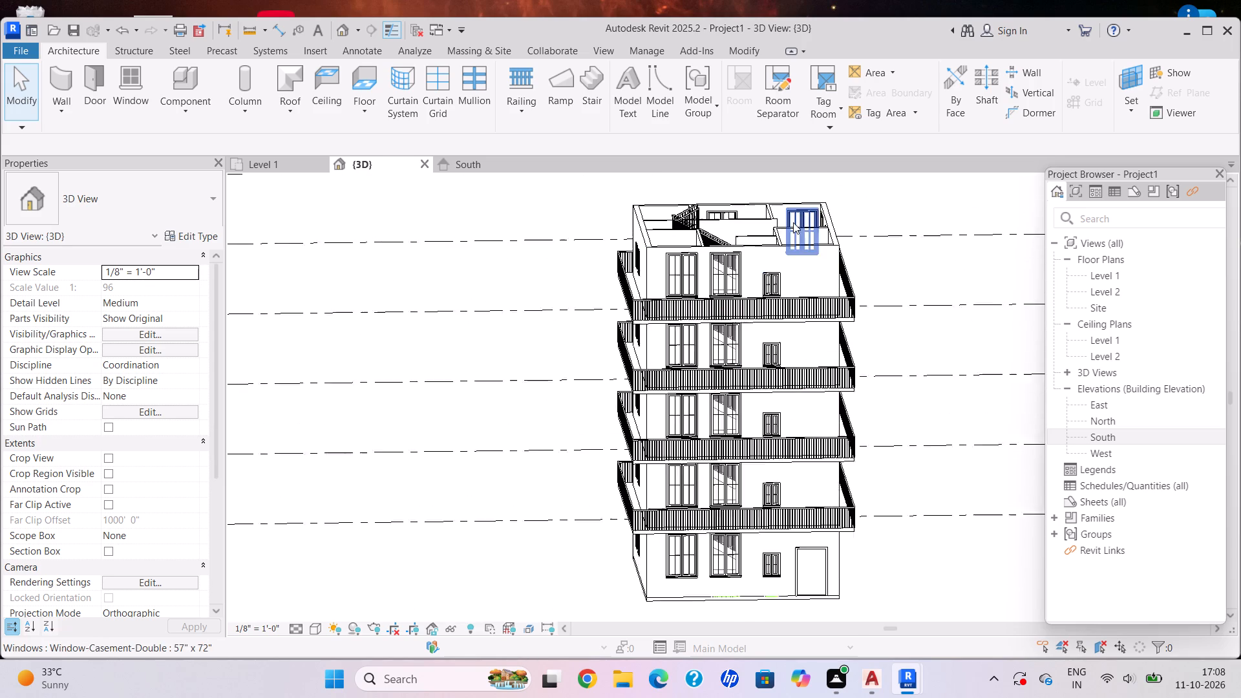
pyautogui.scroll(1, 793, 222)
pyautogui.scroll(-3, 648, 334)
pyautogui.keyDown('shift'); pyautogui.moveTo(628, 320); pyautogui.dragTo(638, 467, button='middle'); pyautogui.keyUp('shift')
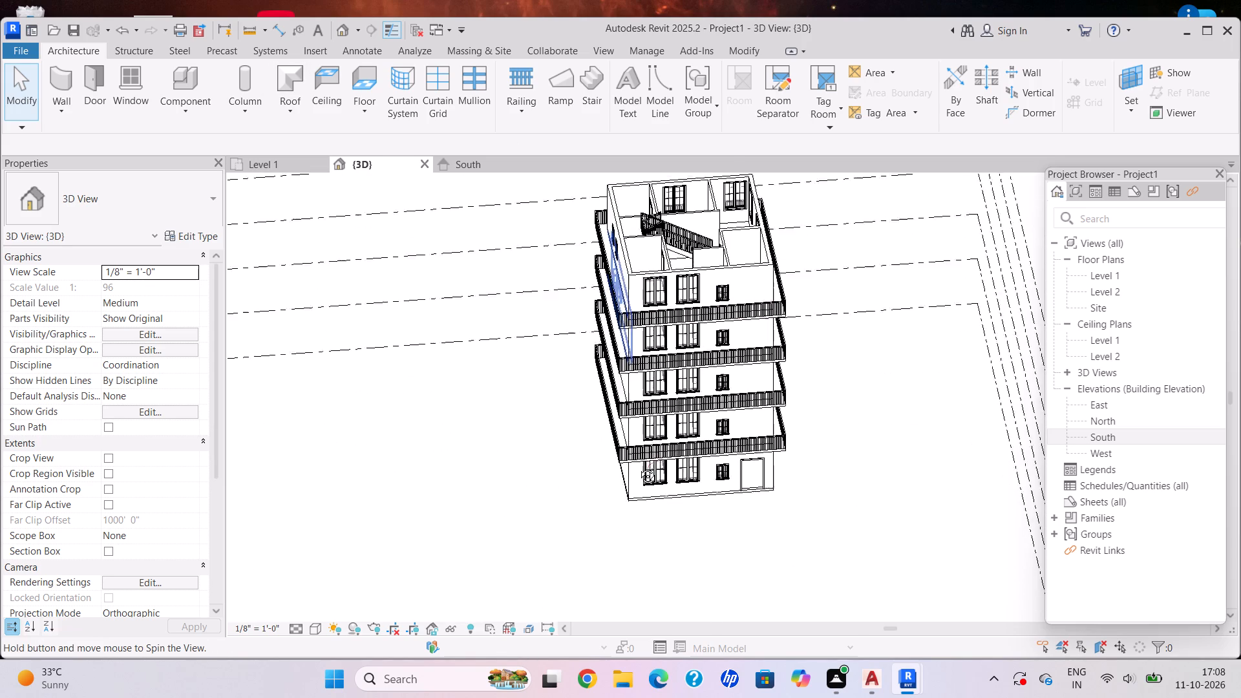
pyautogui.keyDown('shift'); pyautogui.moveTo(638, 467); pyautogui.dragTo(554, 522, button='middle'); pyautogui.keyUp('shift')
pyautogui.keyDown('shift'); pyautogui.moveTo(553, 518); pyautogui.dragTo(604, 436, button='middle'); pyautogui.keyUp('shift')
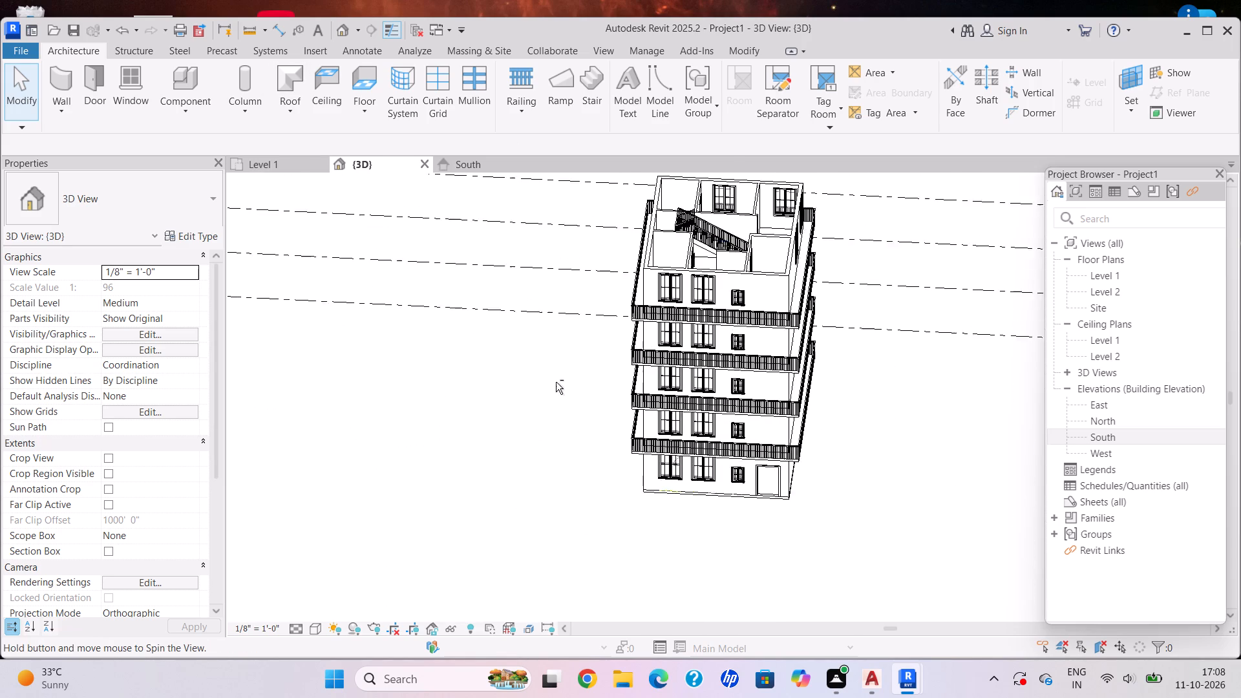
# Copy the two beds and the two toilet fixtures in the Level 1 plan to the clipboard.
pyautogui.click(253, 165)
pyautogui.scroll(-9, 455, 321)
pyautogui.moveTo(411, 257); pyautogui.dragTo(515, 416, button='middle')
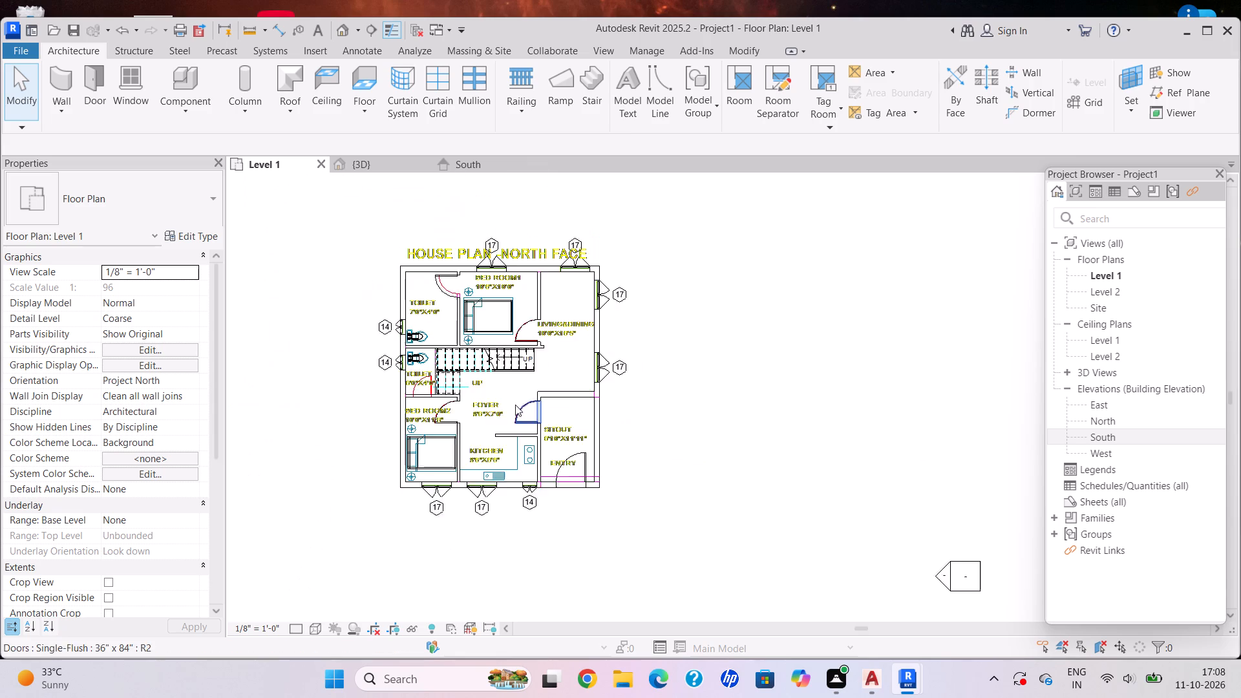
pyautogui.scroll(3, 445, 273)
pyautogui.click(548, 331)
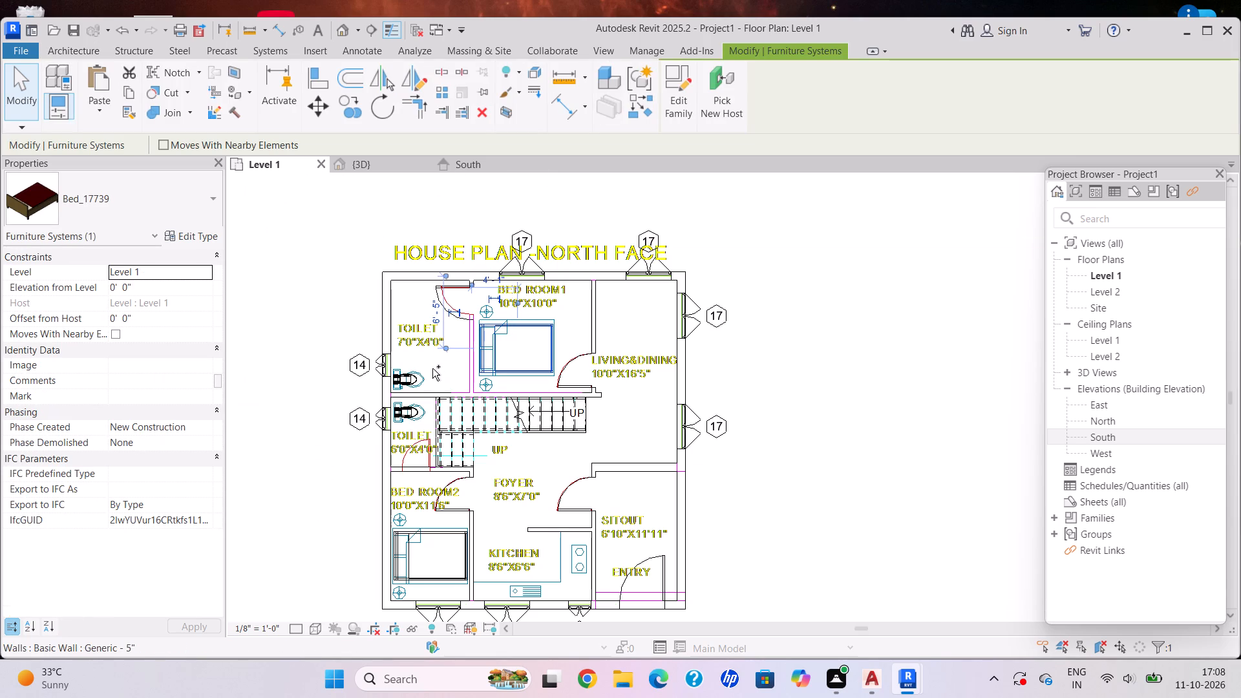
pyautogui.keyDown('ctrl'); pyautogui.click(414, 375); pyautogui.keyUp('ctrl')
pyautogui.keyDown('ctrl'); pyautogui.click(414, 408); pyautogui.keyUp('ctrl')
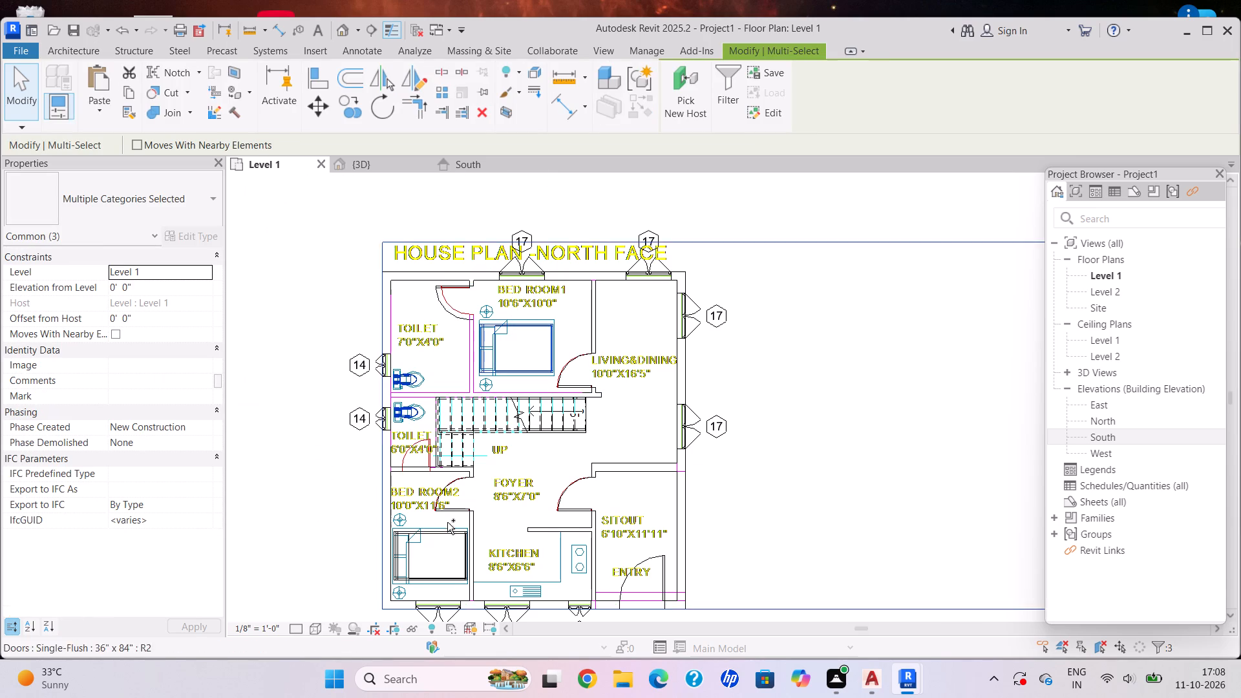
pyautogui.keyDown('ctrl'); pyautogui.click(450, 525); pyautogui.keyUp('ctrl')
pyautogui.moveTo(584, 478); pyautogui.dragTo(593, 439, button='middle')
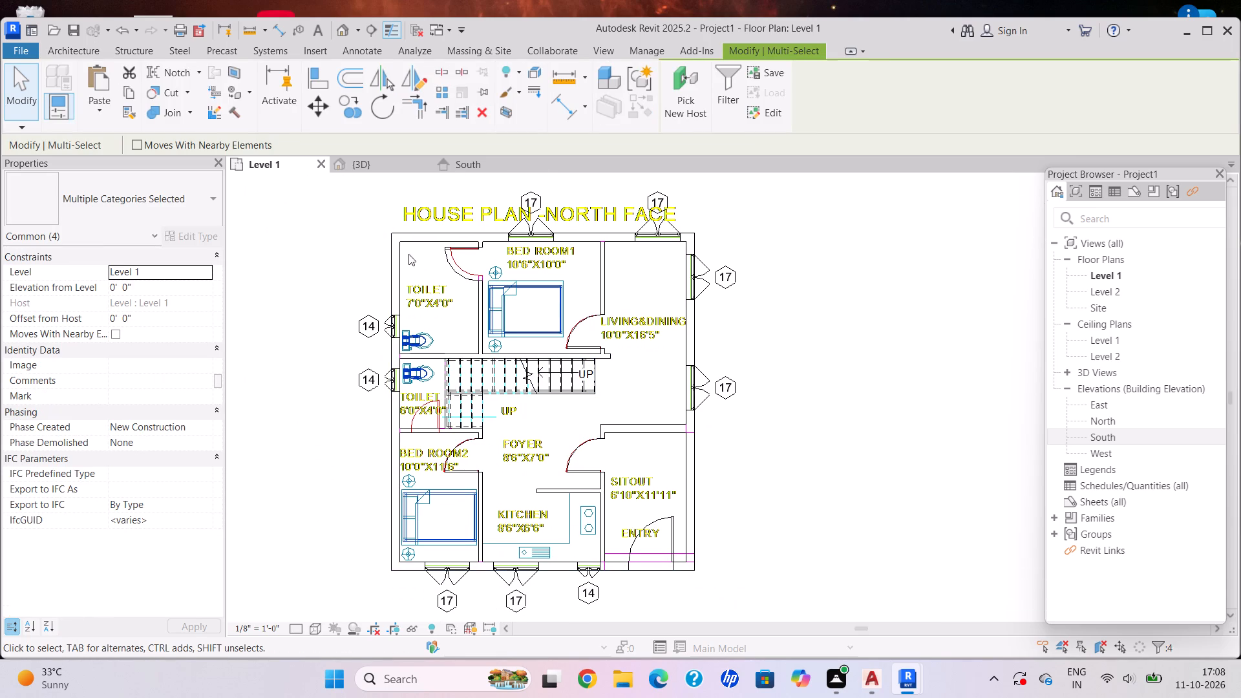
pyautogui.click(133, 91)
# Paste the copied beds and toilet fixtures aligned to Levels 2, 3, 4 and 5, and clear the selection in the 3D view.
pyautogui.click(95, 116)
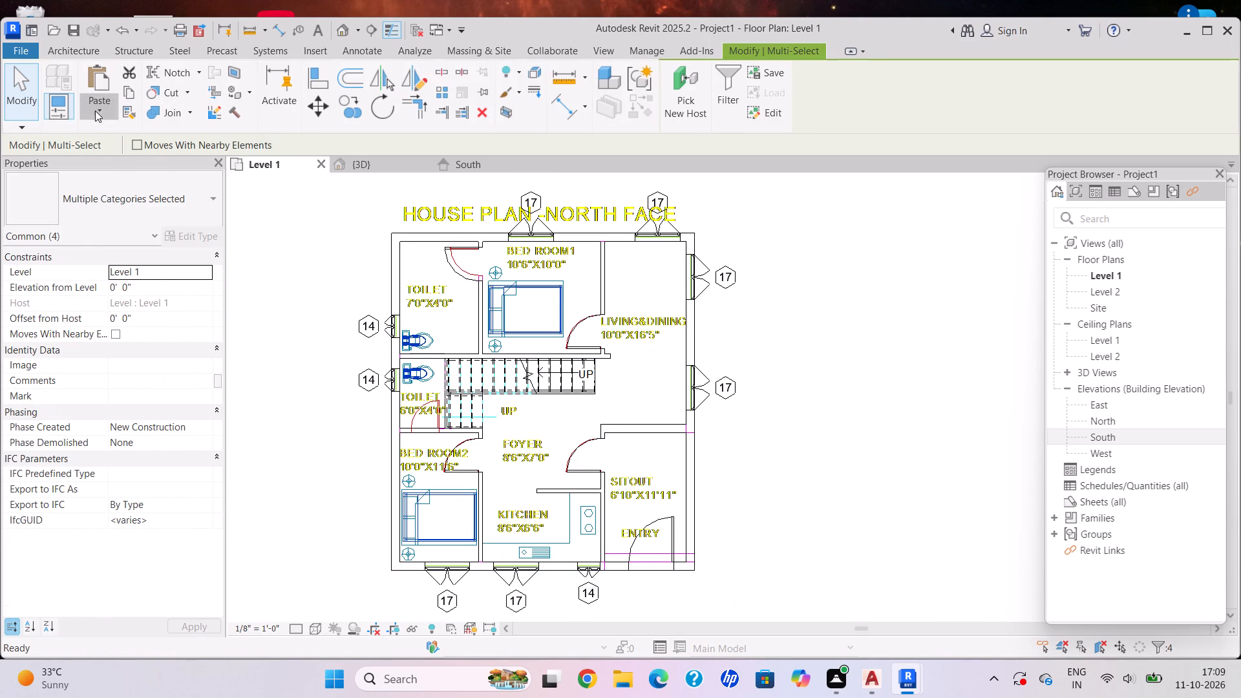
pyautogui.click(179, 168)
pyautogui.keyDown('ctrl'); pyautogui.click(555, 238); pyautogui.keyUp('ctrl')
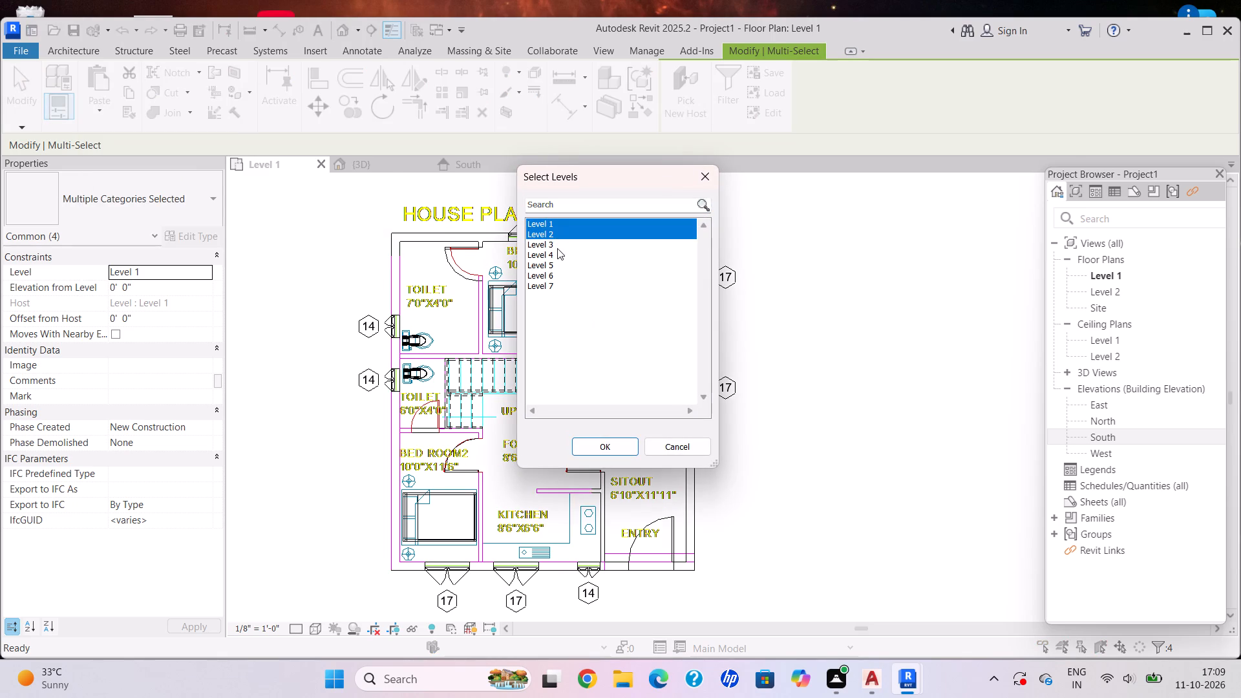
pyautogui.keyDown('ctrl'); pyautogui.click(556, 246); pyautogui.keyUp('ctrl')
pyautogui.click(552, 233)
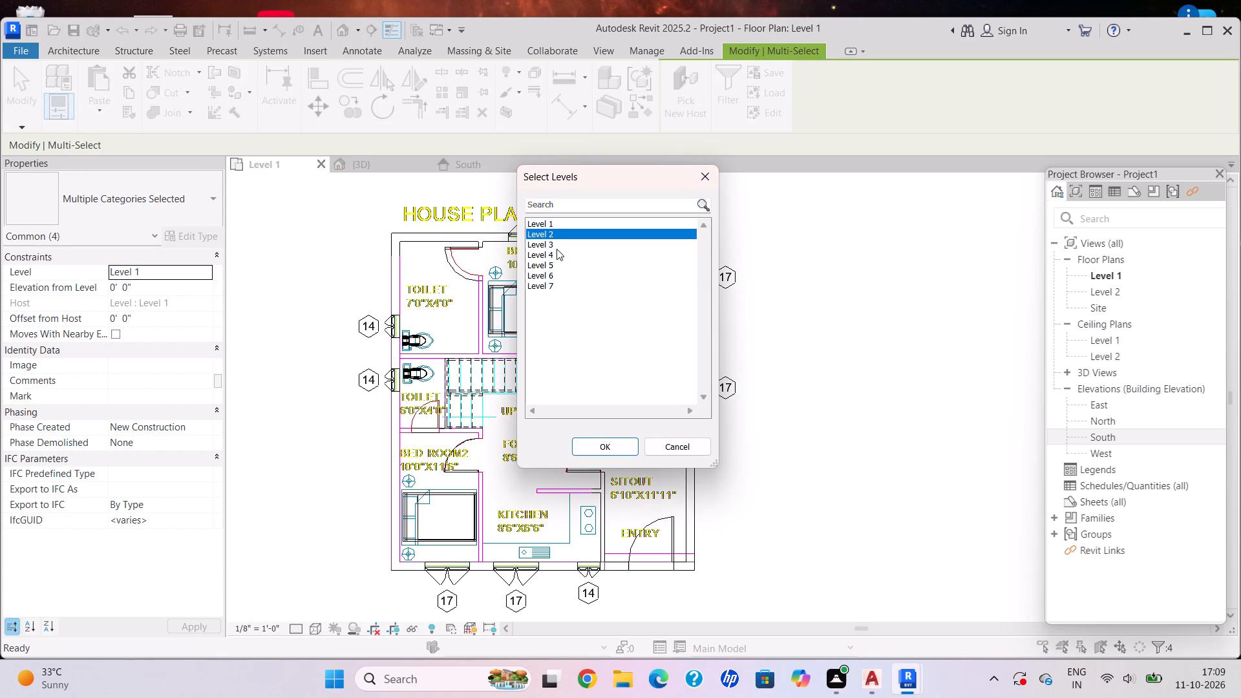
pyautogui.keyDown('ctrl'); pyautogui.click(555, 246); pyautogui.keyUp('ctrl')
pyautogui.keyDown('ctrl'); pyautogui.click(556, 254); pyautogui.keyUp('ctrl')
pyautogui.keyDown('ctrl'); pyautogui.click(558, 263); pyautogui.keyUp('ctrl')
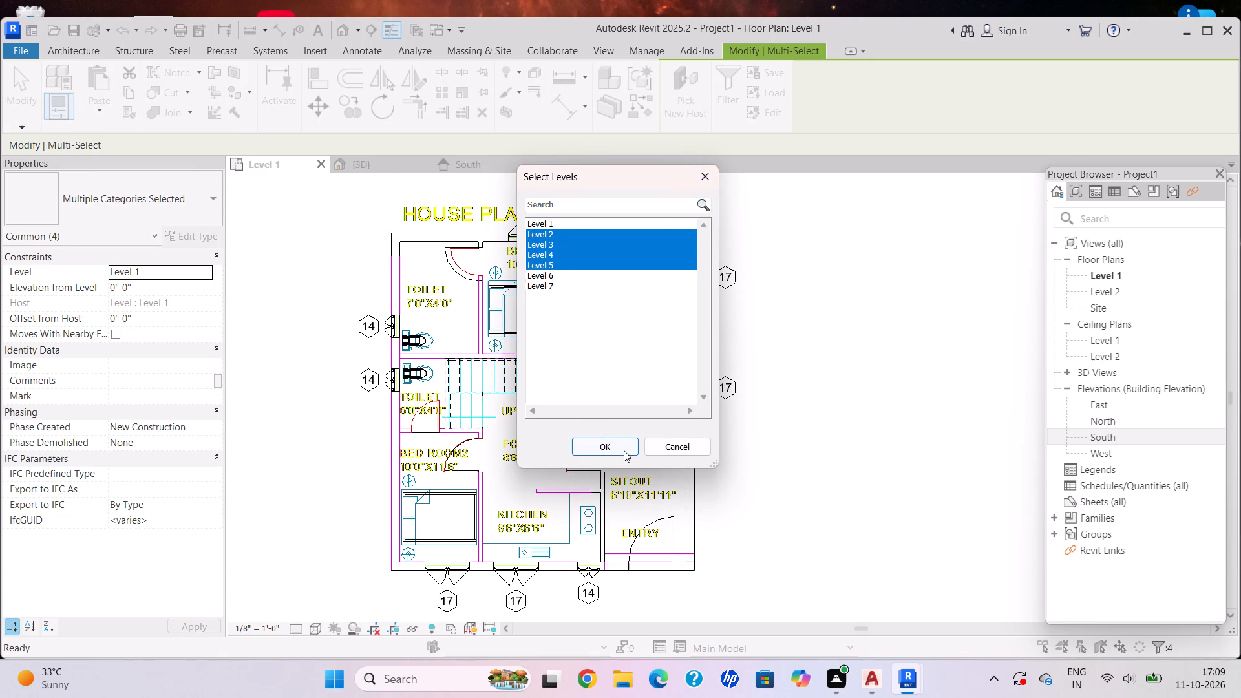
pyautogui.click(624, 449)
pyautogui.click(386, 169)
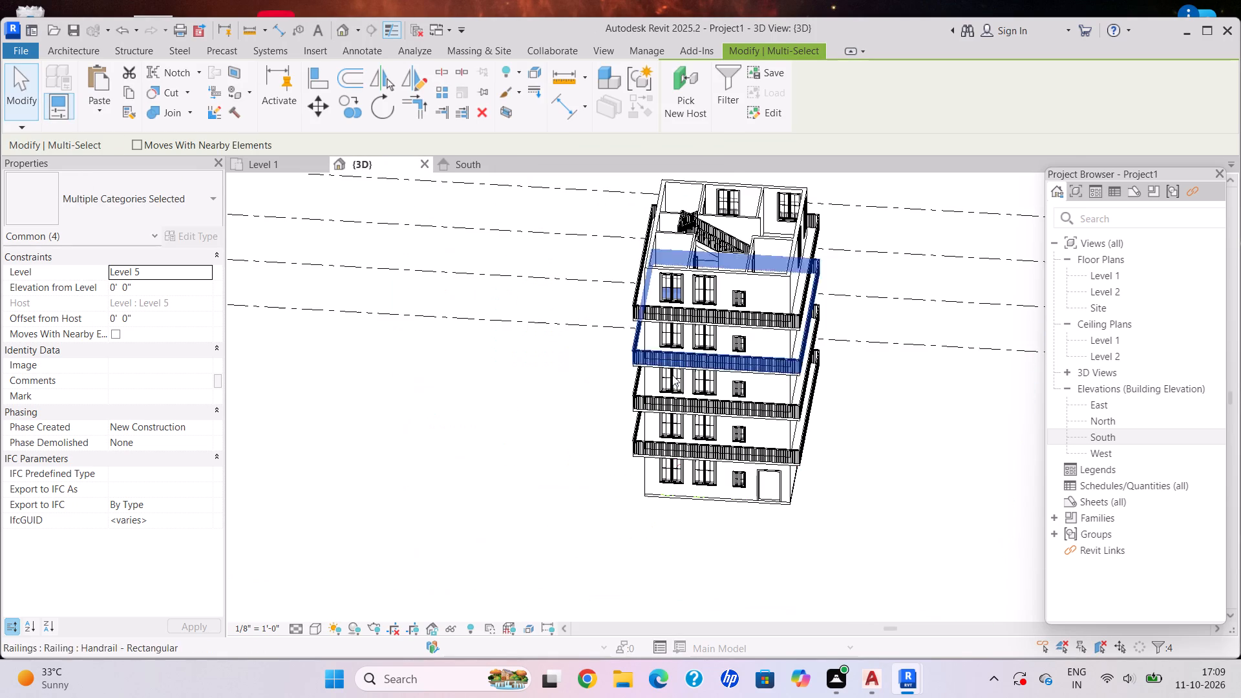
pyautogui.press('Escape')
# Examine the pasted beds and toilet fixtures in the open top storey from several angles in the 3D view.
pyautogui.keyDown('shift'); pyautogui.moveTo(771, 284); pyautogui.dragTo(644, 447, button='middle'); pyautogui.keyUp('shift')
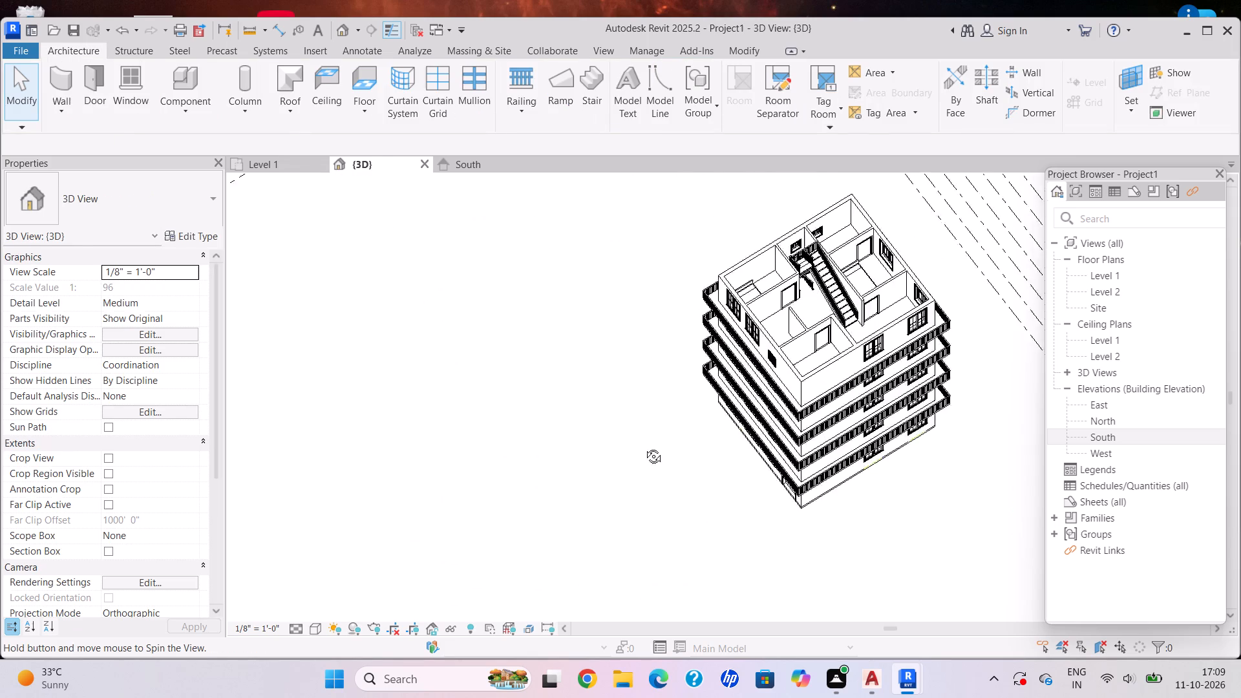
pyautogui.keyDown('shift'); pyautogui.moveTo(644, 447); pyautogui.dragTo(517, 500, button='middle'); pyautogui.keyUp('shift')
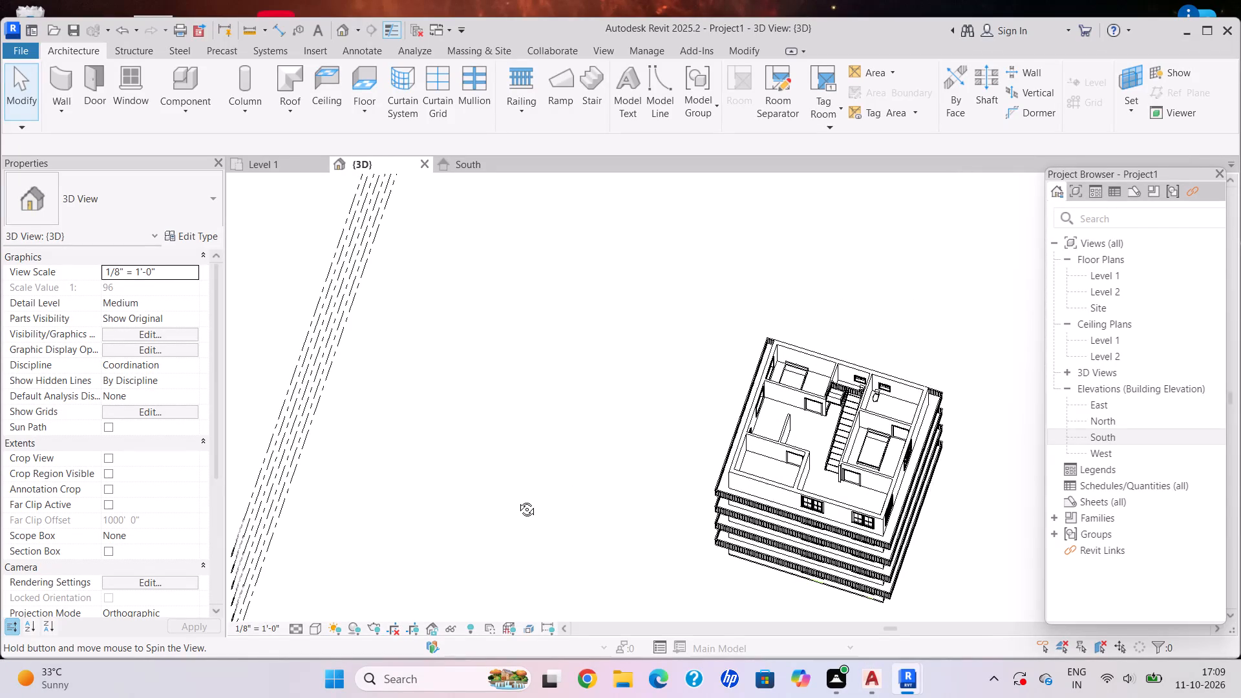
pyautogui.keyDown('shift'); pyautogui.moveTo(517, 500); pyautogui.dragTo(330, 424, button='middle'); pyautogui.keyUp('shift')
pyautogui.scroll(7, 674, 525)
pyautogui.scroll(-1, 689, 512)
pyautogui.keyDown('shift'); pyautogui.moveTo(689, 512); pyautogui.dragTo(670, 614, button='middle'); pyautogui.keyUp('shift')
pyautogui.scroll(-1, 689, 512)
pyautogui.moveTo(706, 527); pyautogui.dragTo(620, 173, button='middle')
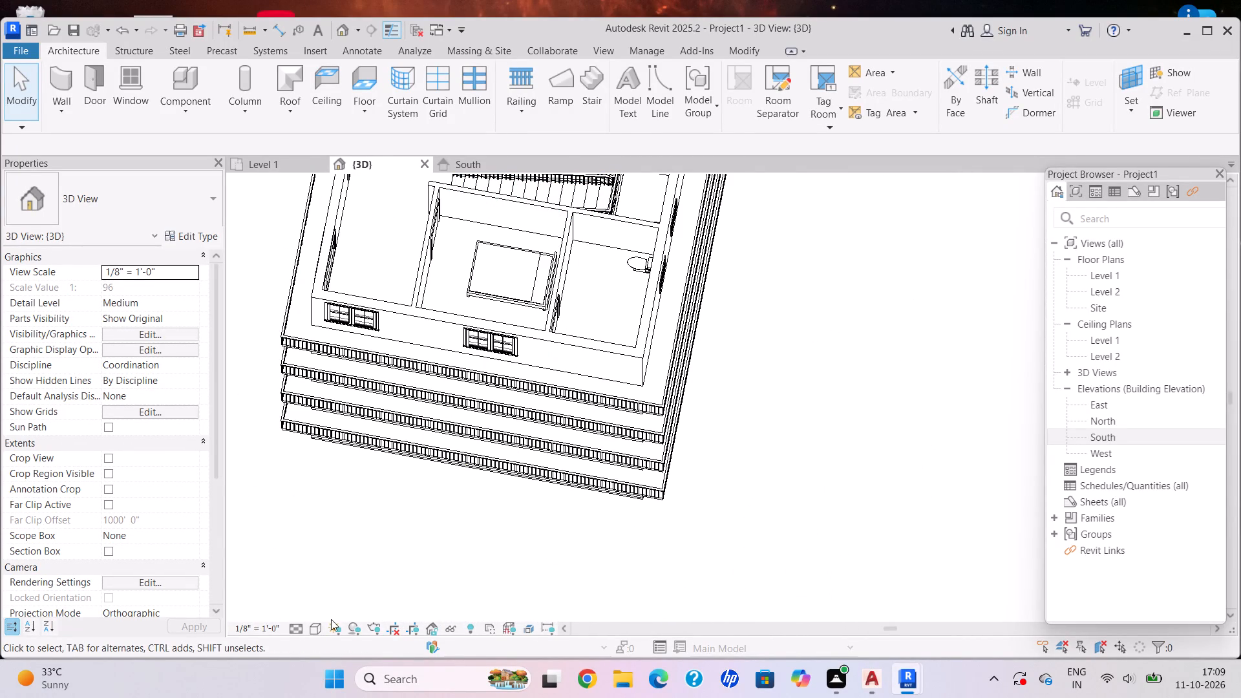
# Set the 3D view's visual style to Shaded and inspect the furnished storeys and the facades.
pyautogui.click(315, 628)
pyautogui.click(328, 558)
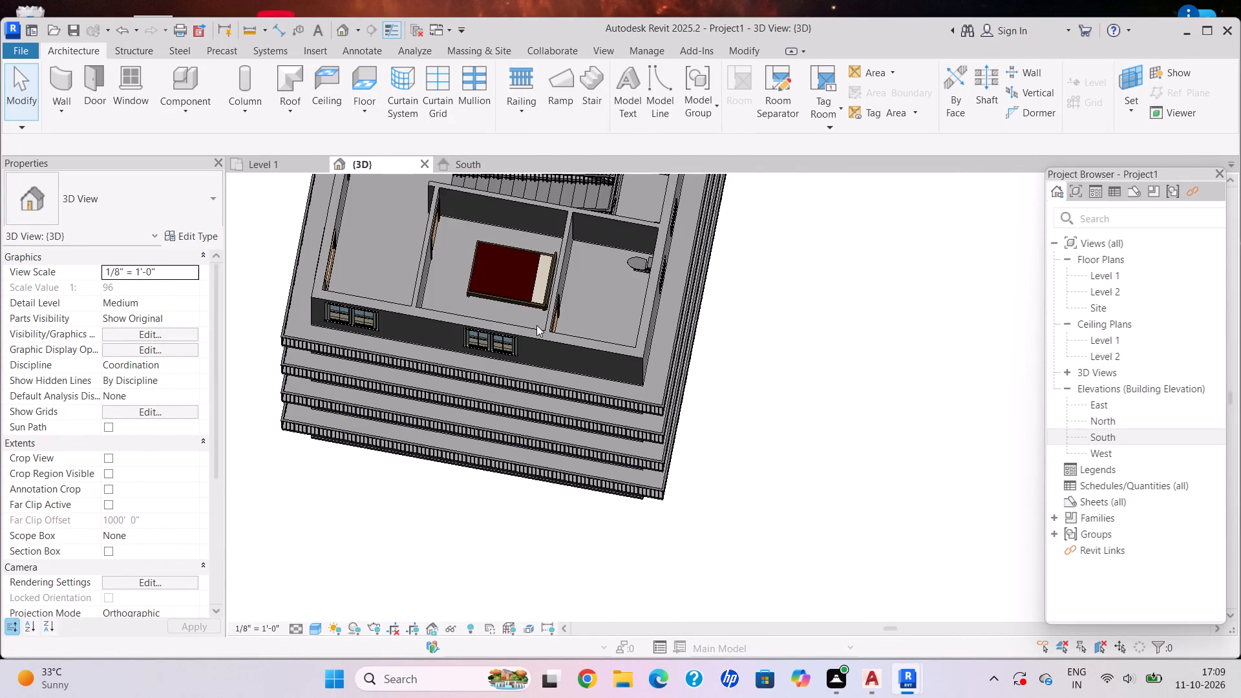
pyautogui.moveTo(538, 366); pyautogui.dragTo(531, 567, button='middle')
pyautogui.scroll(-2, 538, 549)
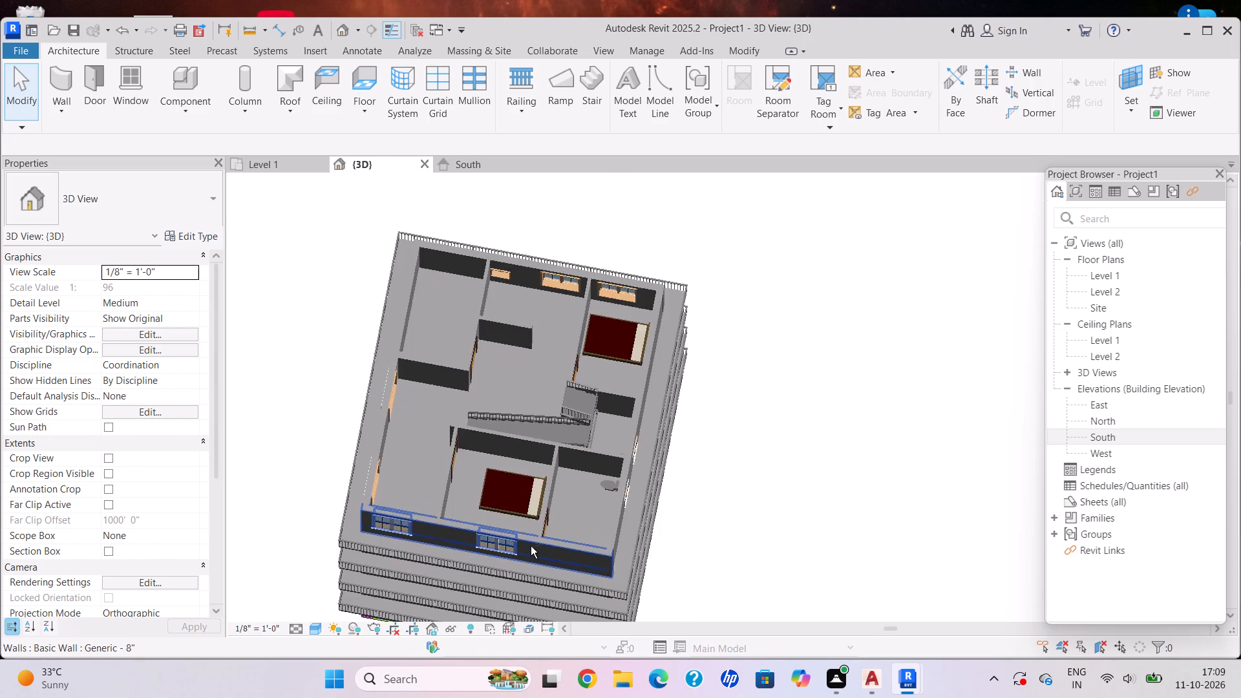
pyautogui.keyDown('shift'); pyautogui.moveTo(523, 546); pyautogui.dragTo(417, 575, button='middle'); pyautogui.keyUp('shift')
pyautogui.keyDown('shift'); pyautogui.moveTo(403, 447); pyautogui.dragTo(480, 304, button='middle'); pyautogui.keyUp('shift')
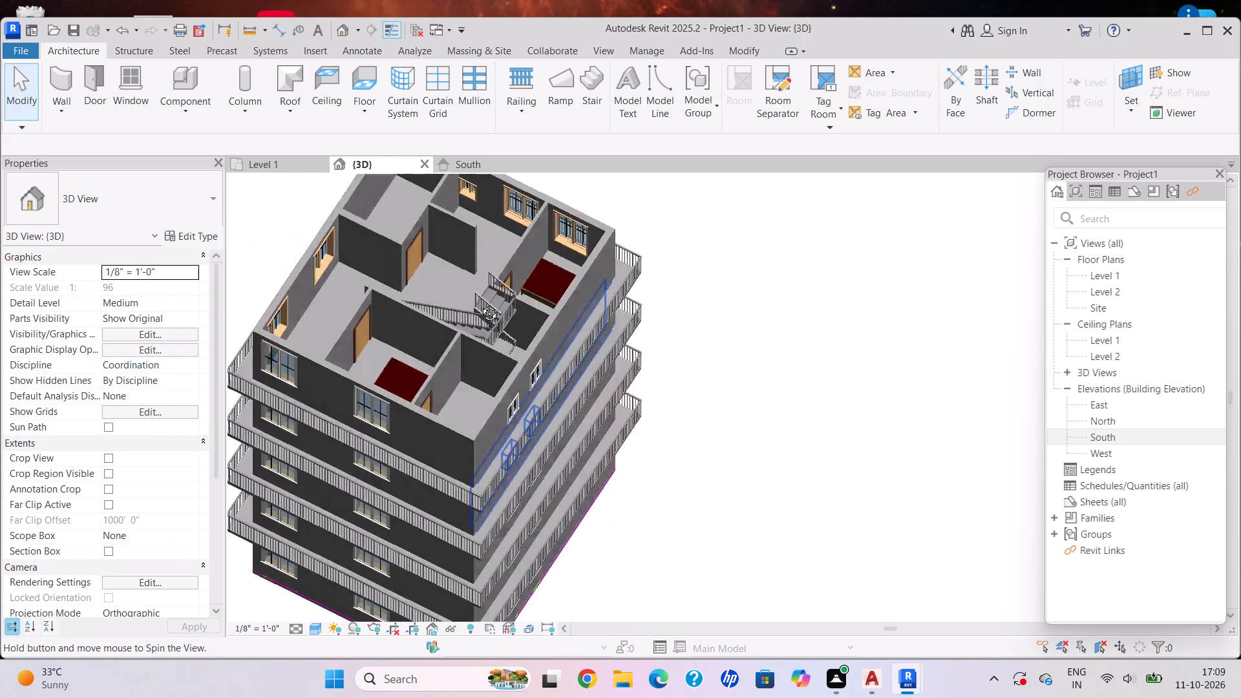
pyautogui.keyDown('shift'); pyautogui.moveTo(480, 304); pyautogui.dragTo(686, 254, button='middle'); pyautogui.keyUp('shift')
pyautogui.scroll(-3, 885, 461)
# Return to the Level 1 plan at the wall between the living and dining room and the sitout.
pyautogui.click(266, 167)
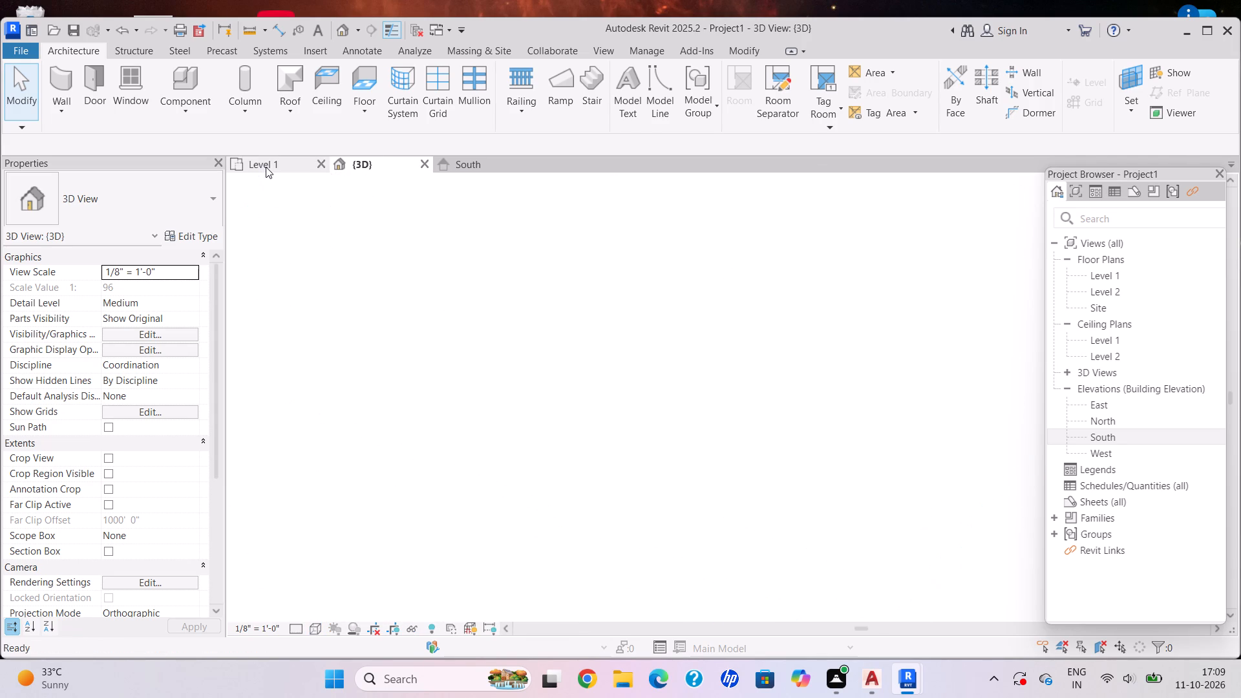
pyautogui.scroll(3, 619, 434)
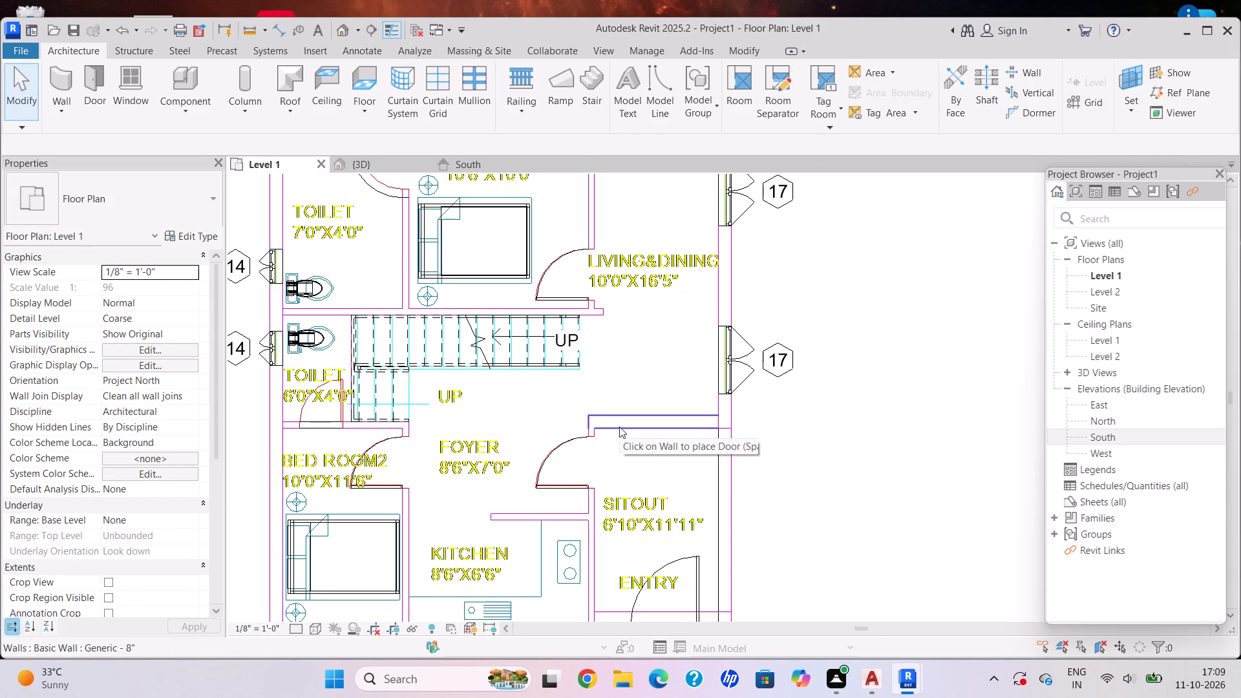
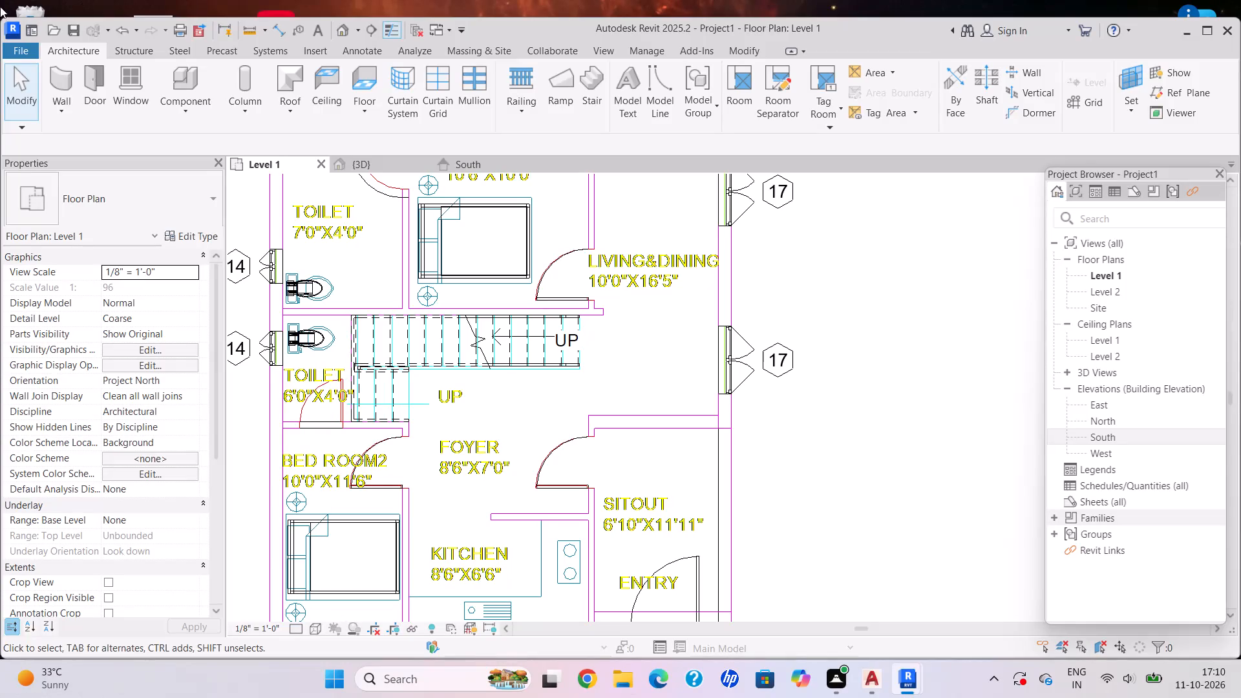
# Inspect the building in the 3D view, the Level 1 plan and the South elevation, including the open top storey and levels.
pyautogui.click(372, 164)
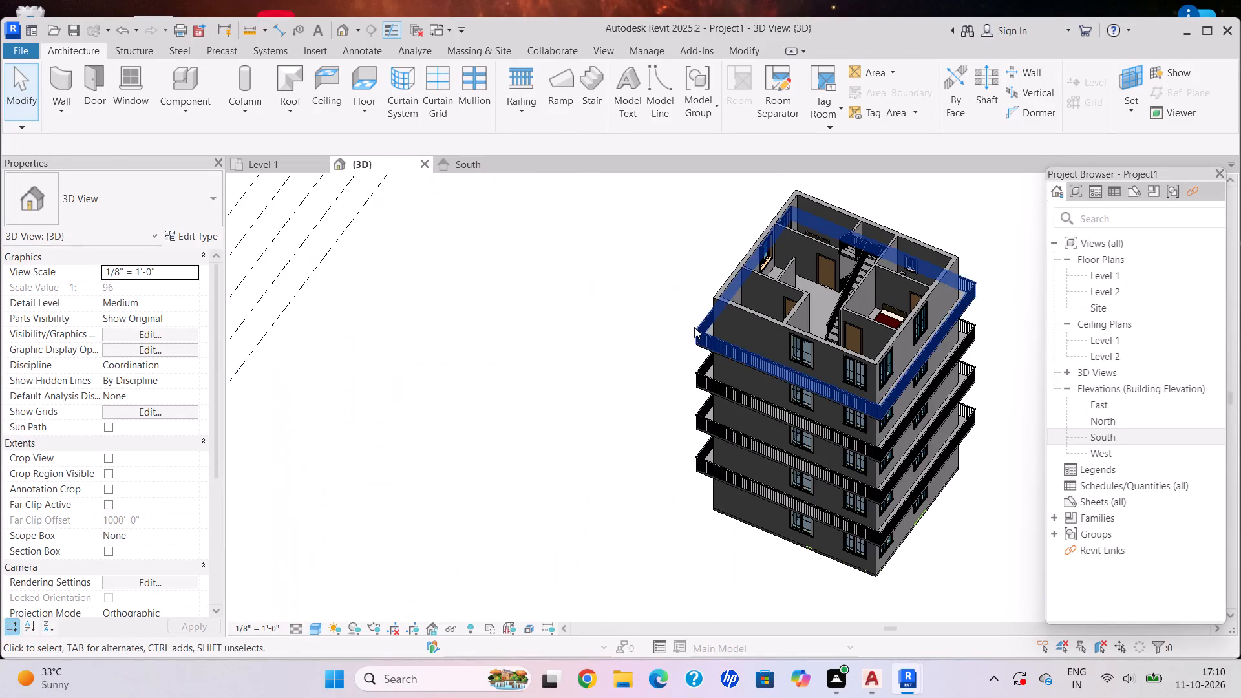
pyautogui.scroll(1, 694, 327)
pyautogui.click(260, 159)
pyautogui.scroll(-2, 607, 330)
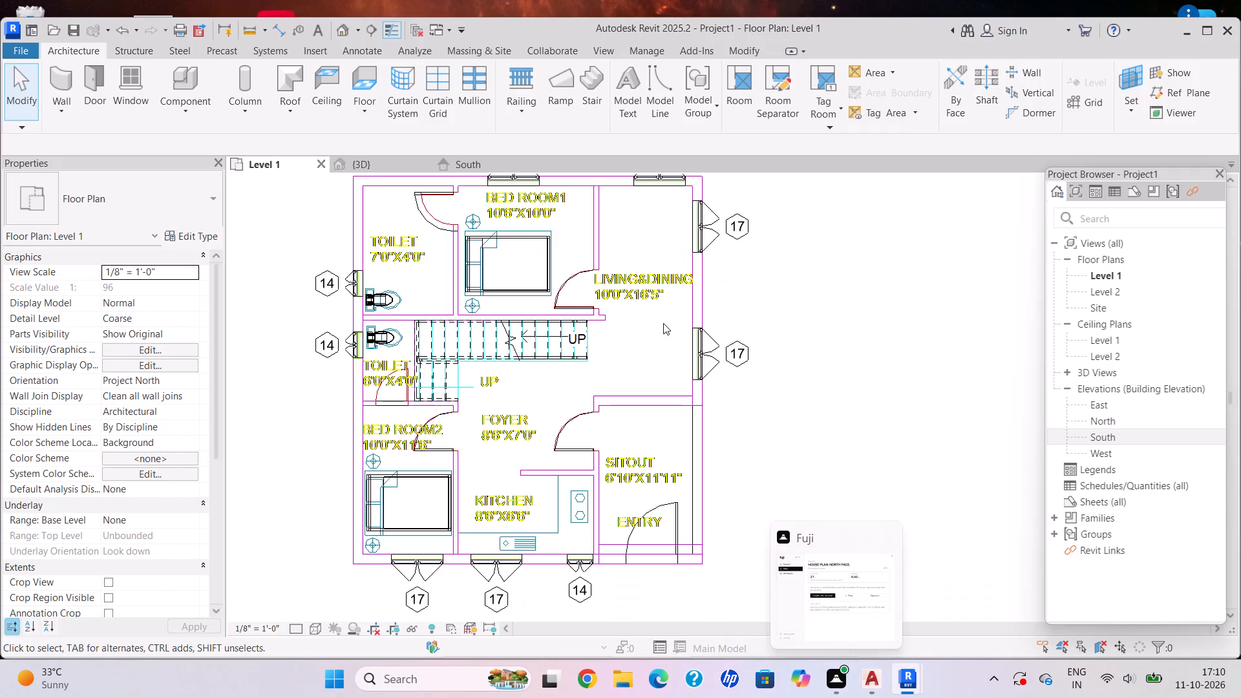
pyautogui.scroll(-3, 664, 325)
pyautogui.moveTo(664, 332); pyautogui.dragTo(667, 366, button='middle')
pyautogui.scroll(1, 630, 355)
pyautogui.click(394, 158)
pyautogui.scroll(-3, 862, 459)
pyautogui.moveTo(862, 456); pyautogui.dragTo(615, 433, button='middle')
pyautogui.moveTo(707, 457); pyautogui.dragTo(687, 407, button='middle')
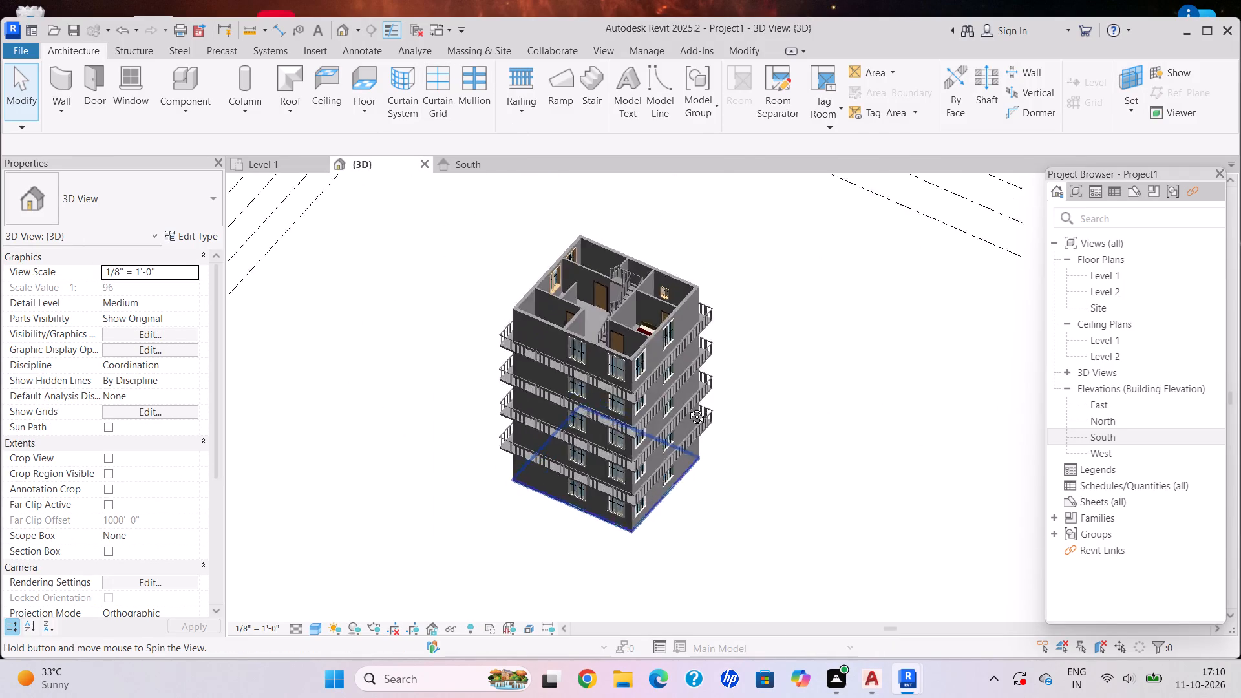
pyautogui.moveTo(687, 407); pyautogui.dragTo(679, 449, button='middle')
pyautogui.scroll(2, 619, 339)
pyautogui.click(291, 167)
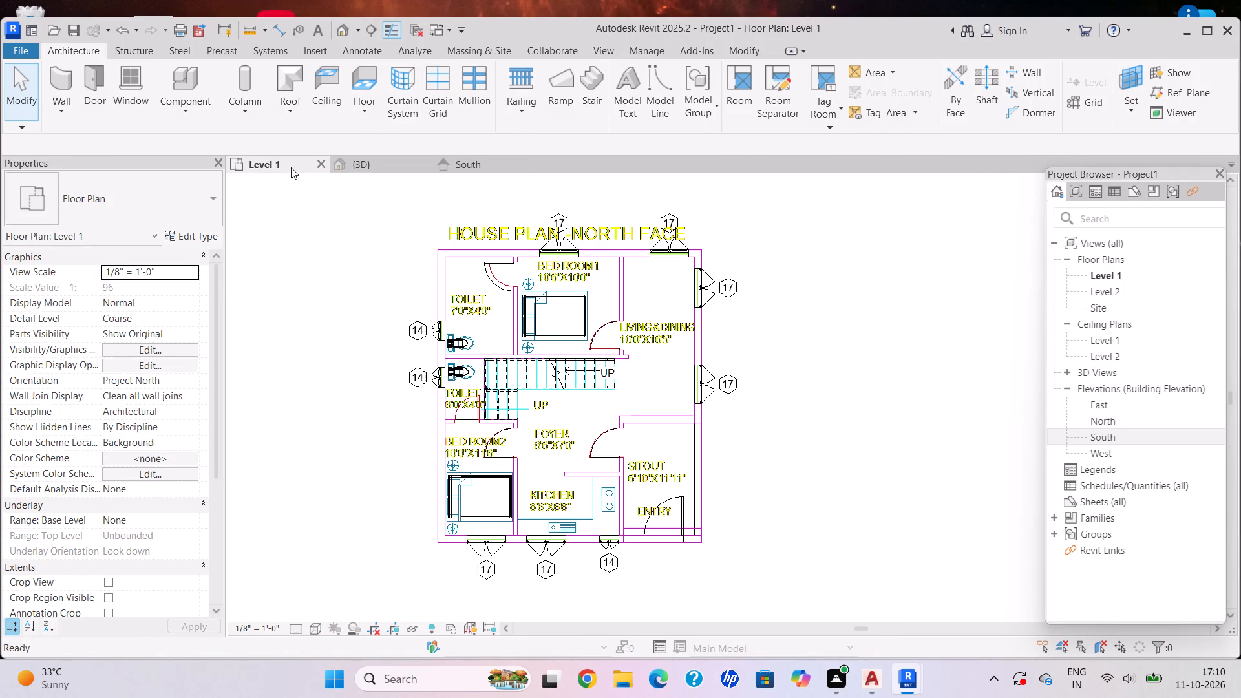
pyautogui.click(483, 166)
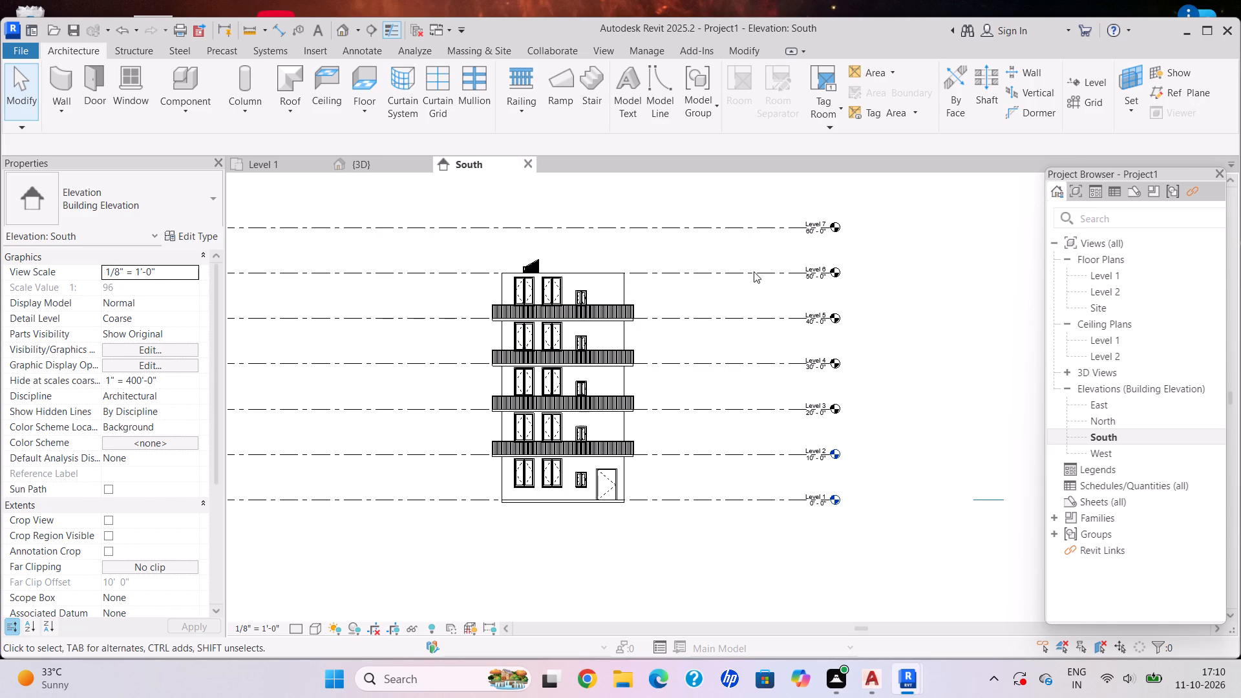
pyautogui.scroll(8, 823, 270)
pyautogui.scroll(-8, 574, 317)
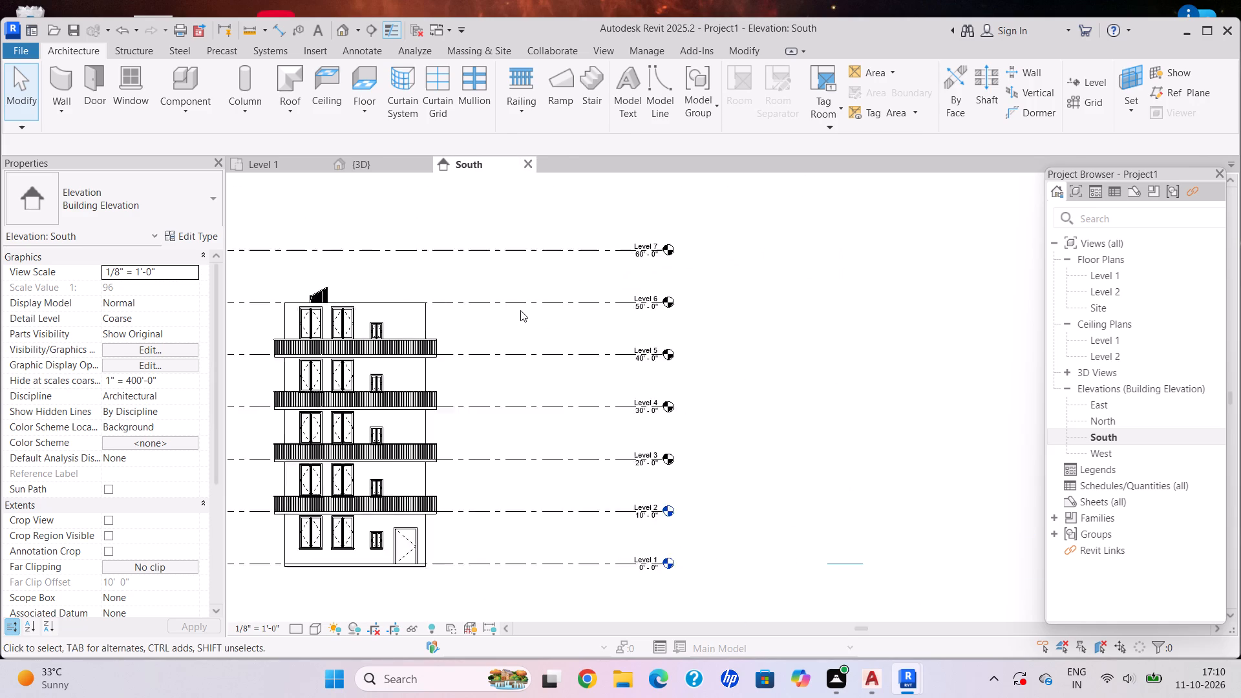
pyautogui.moveTo(521, 310); pyautogui.dragTo(655, 328, button='middle')
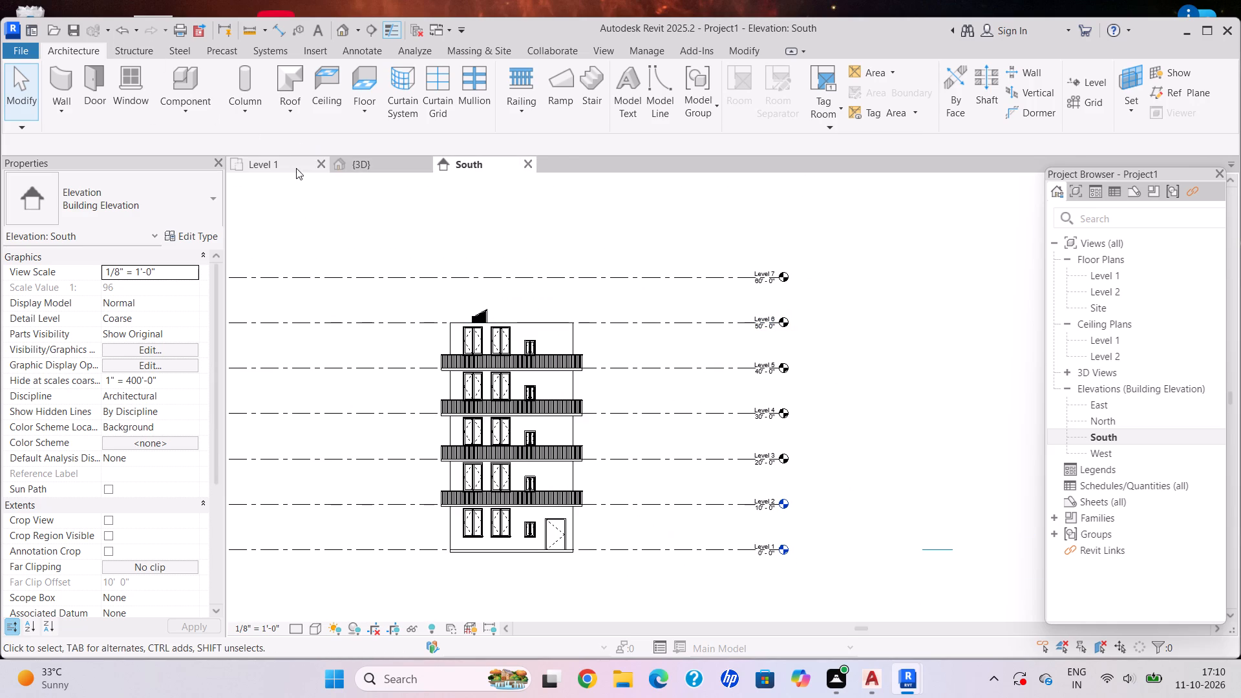
# Start a rectangular roof by footprint from the Level 1 plan and assign it to Level 6.
pyautogui.click(289, 164)
pyautogui.click(295, 112)
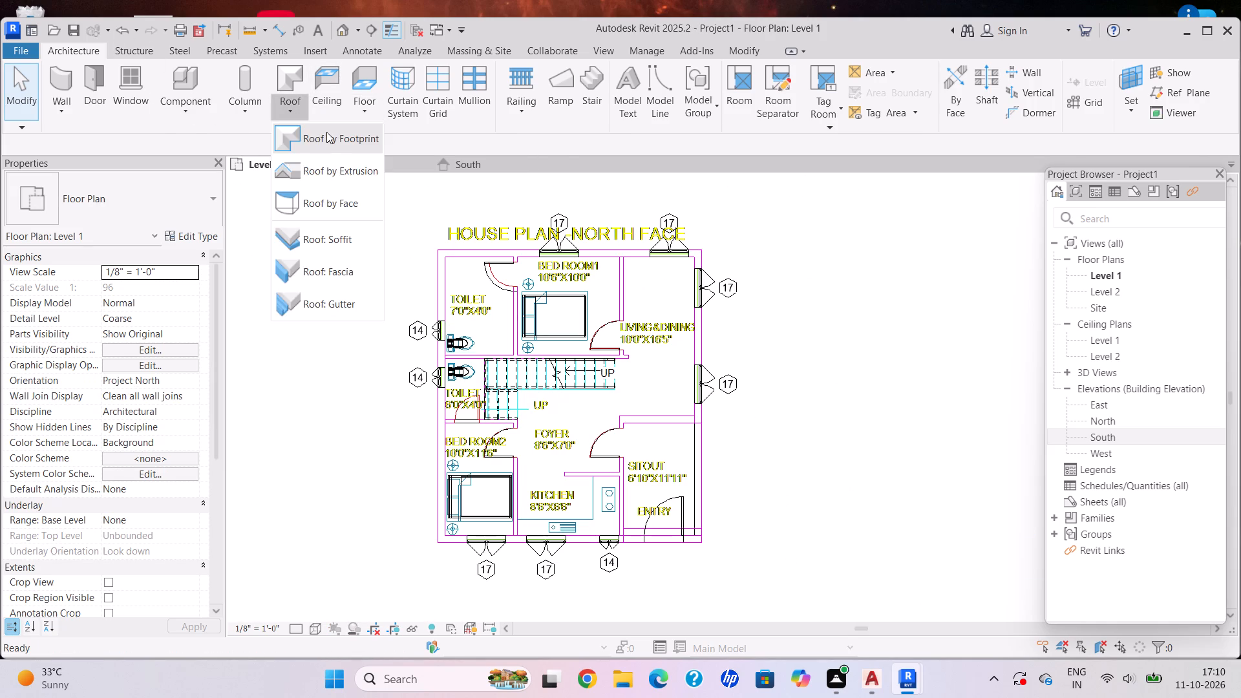
pyautogui.click(328, 134)
pyautogui.click(626, 352)
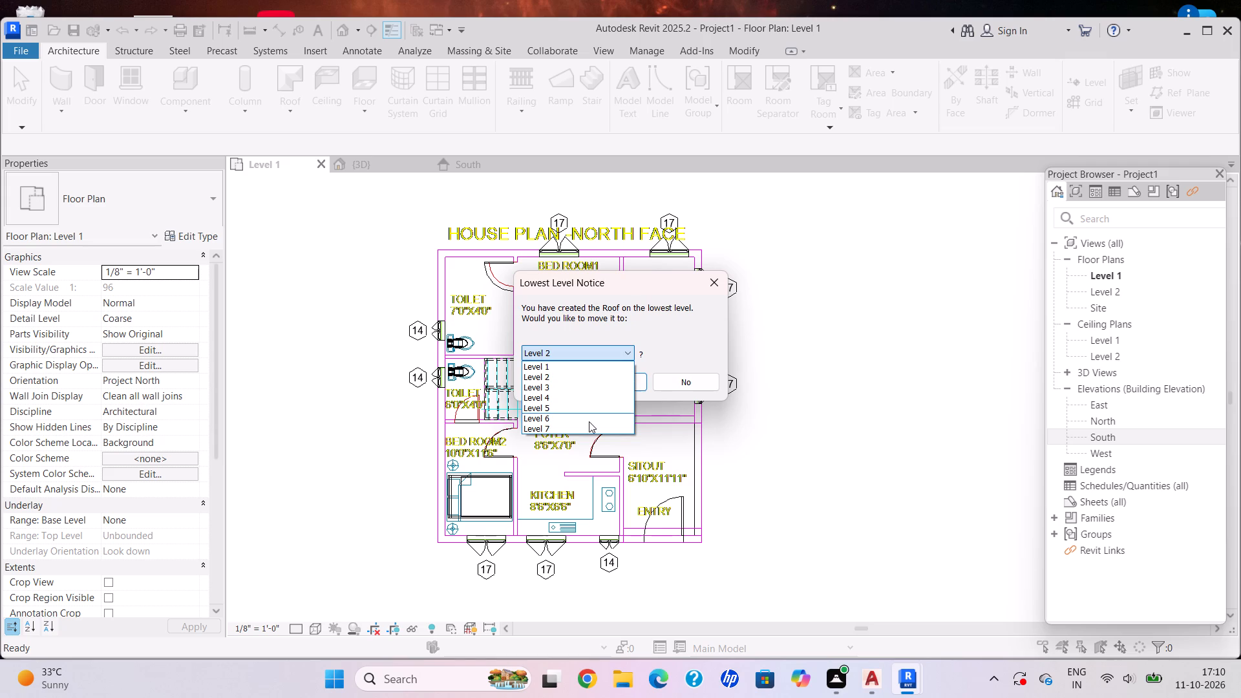
pyautogui.click(571, 419)
pyautogui.click(621, 386)
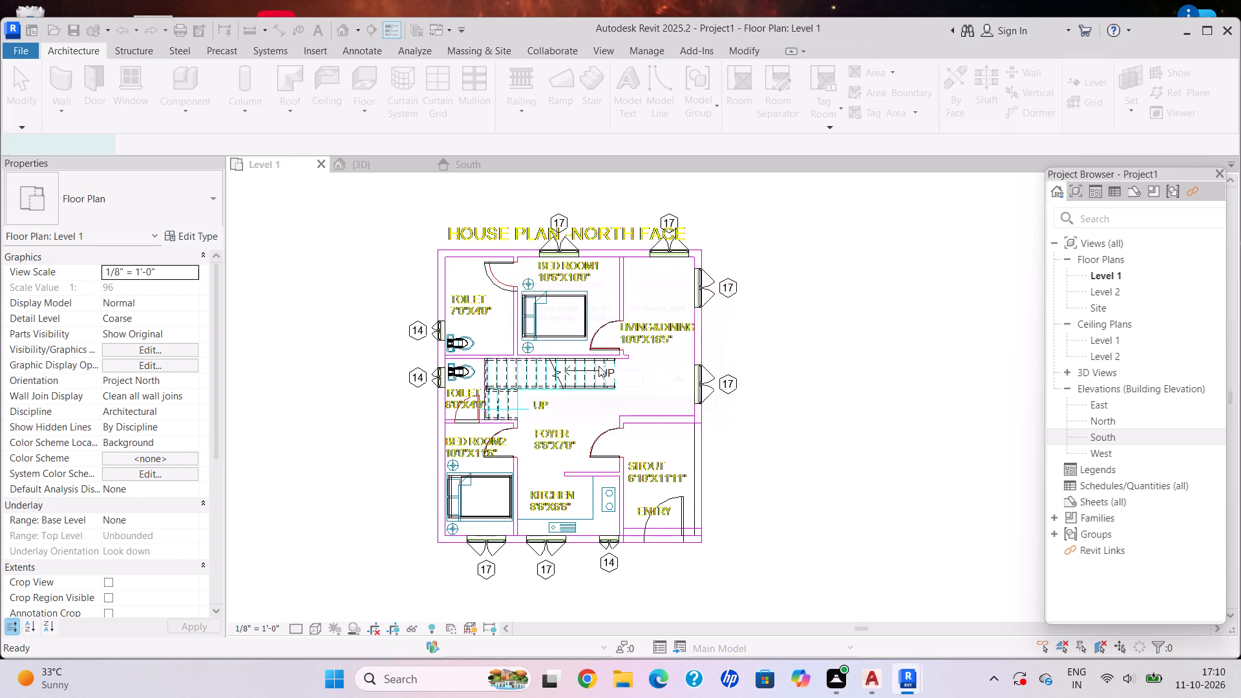
pyautogui.click(811, 79)
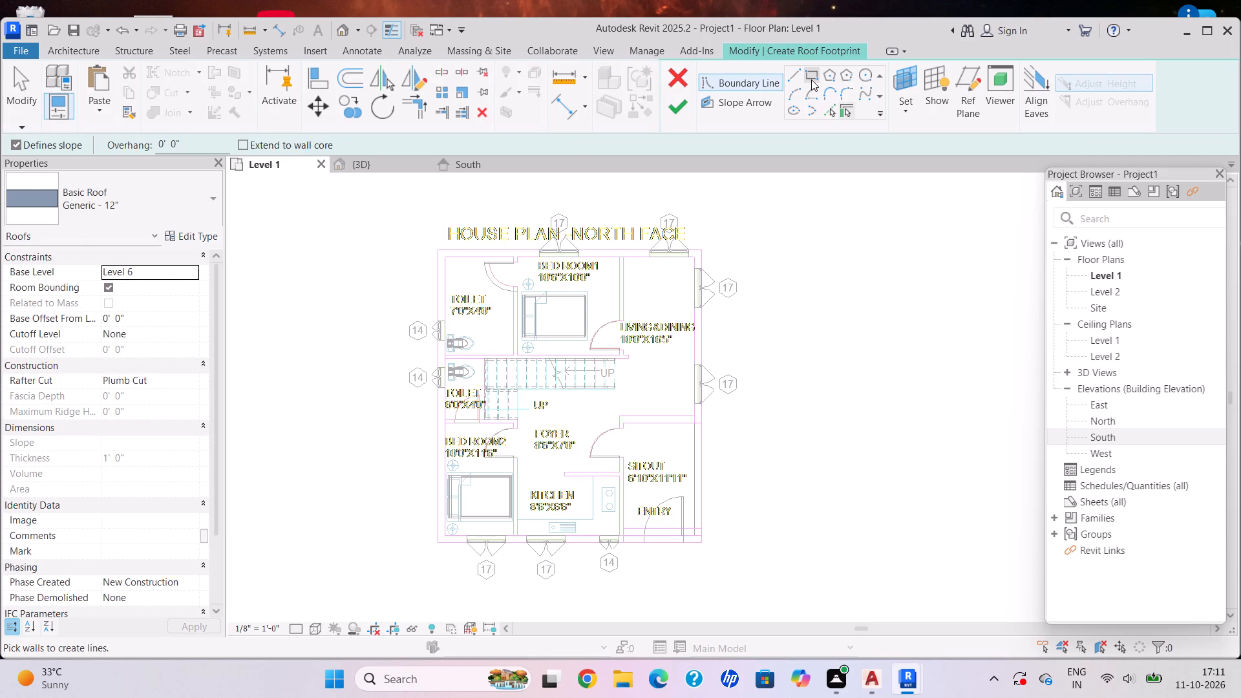
# Set the structure layer of the Generic - 12" basic roof type to a thickness of 6".
pyautogui.click(210, 233)
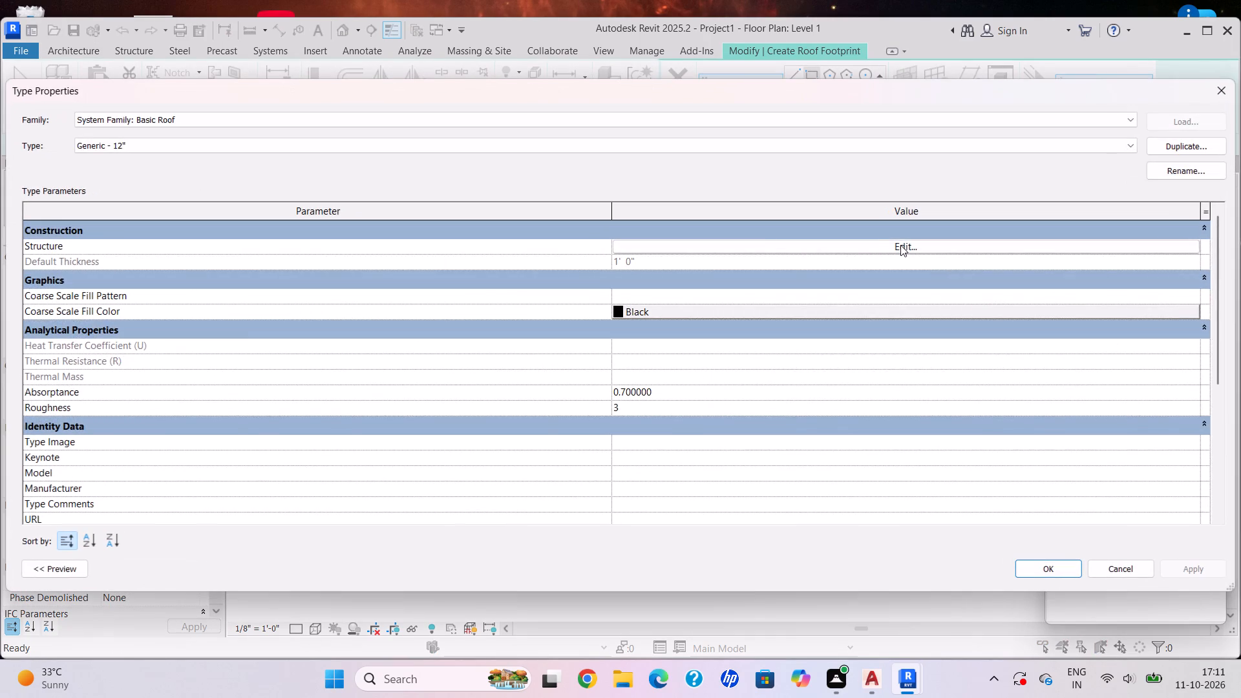
pyautogui.click(901, 245)
pyautogui.click(688, 246)
pyautogui.press('BackSpace')
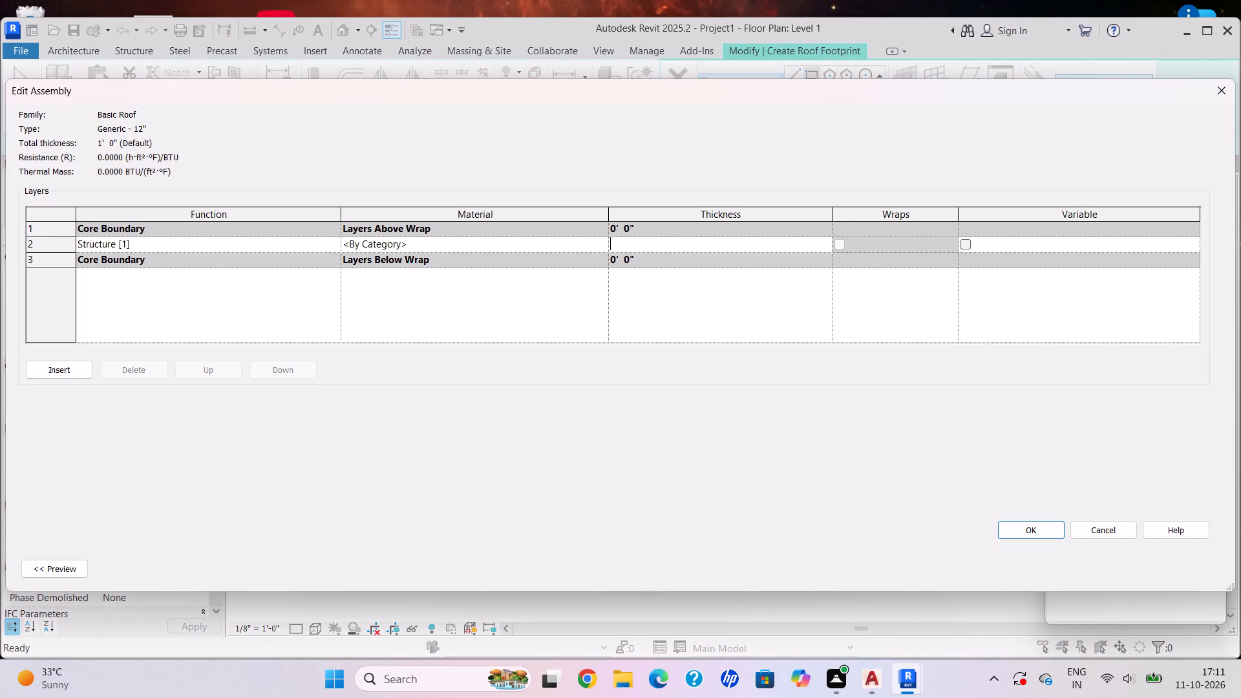
pyautogui.write('6"')
pyautogui.press('Return')
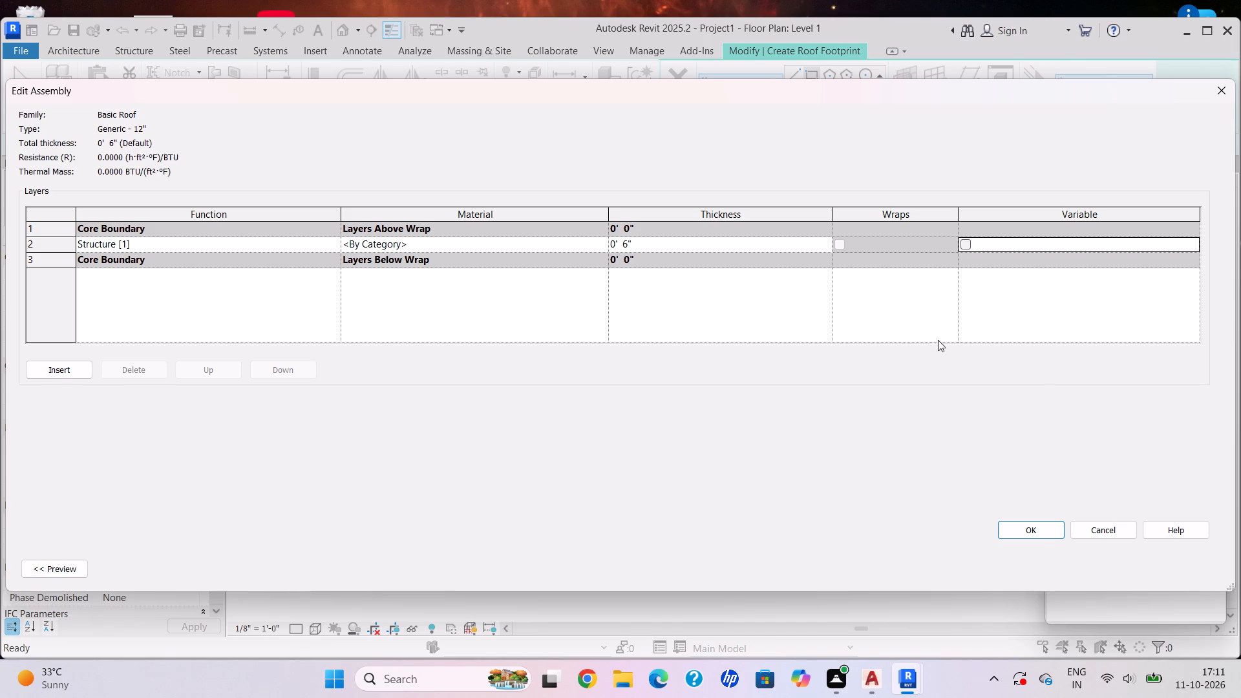
pyautogui.click(1041, 533)
pyautogui.click(1187, 569)
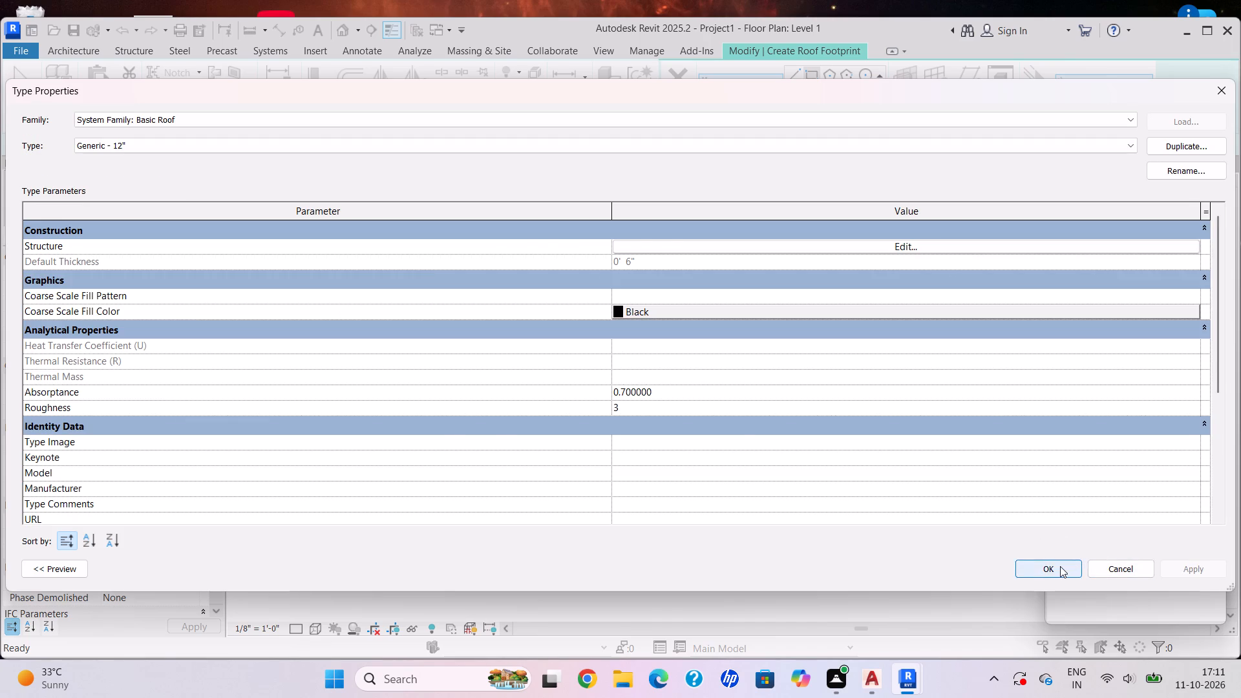
pyautogui.click(1060, 566)
# Sketch the roof boundary as a rectangle without defined slope between the house's opposite outer wall corners and finish the roof.
pyautogui.scroll(3, 484, 254)
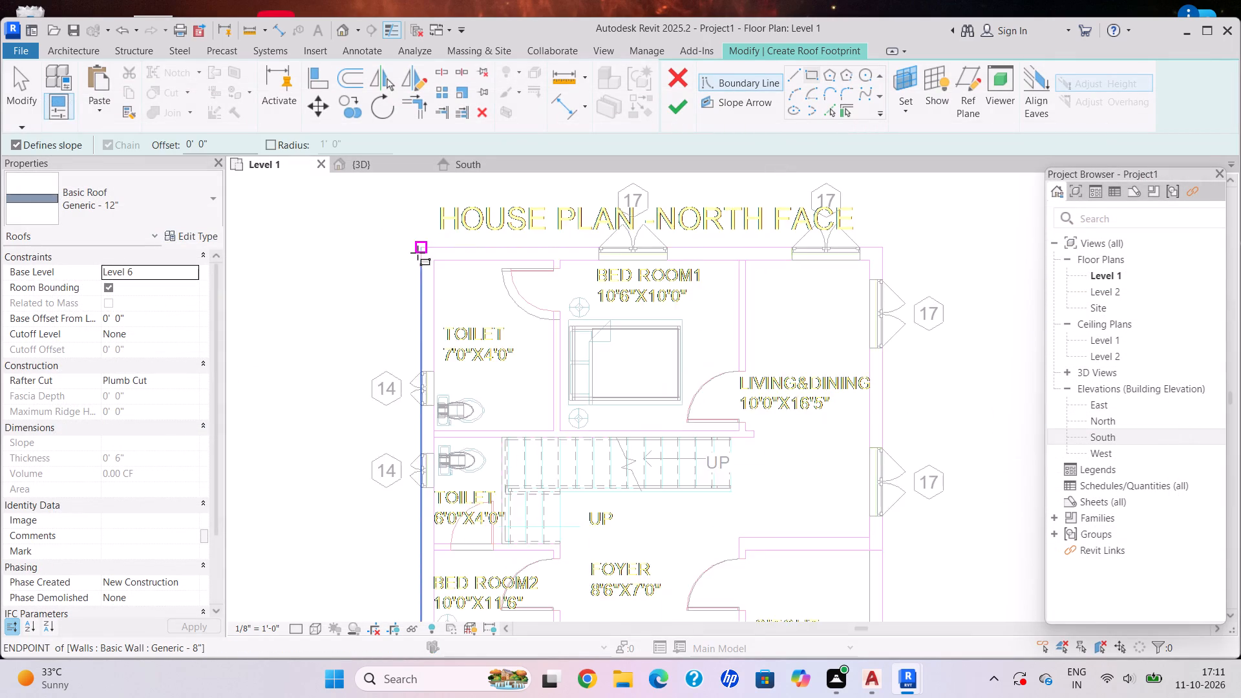
pyautogui.scroll(8, 418, 253)
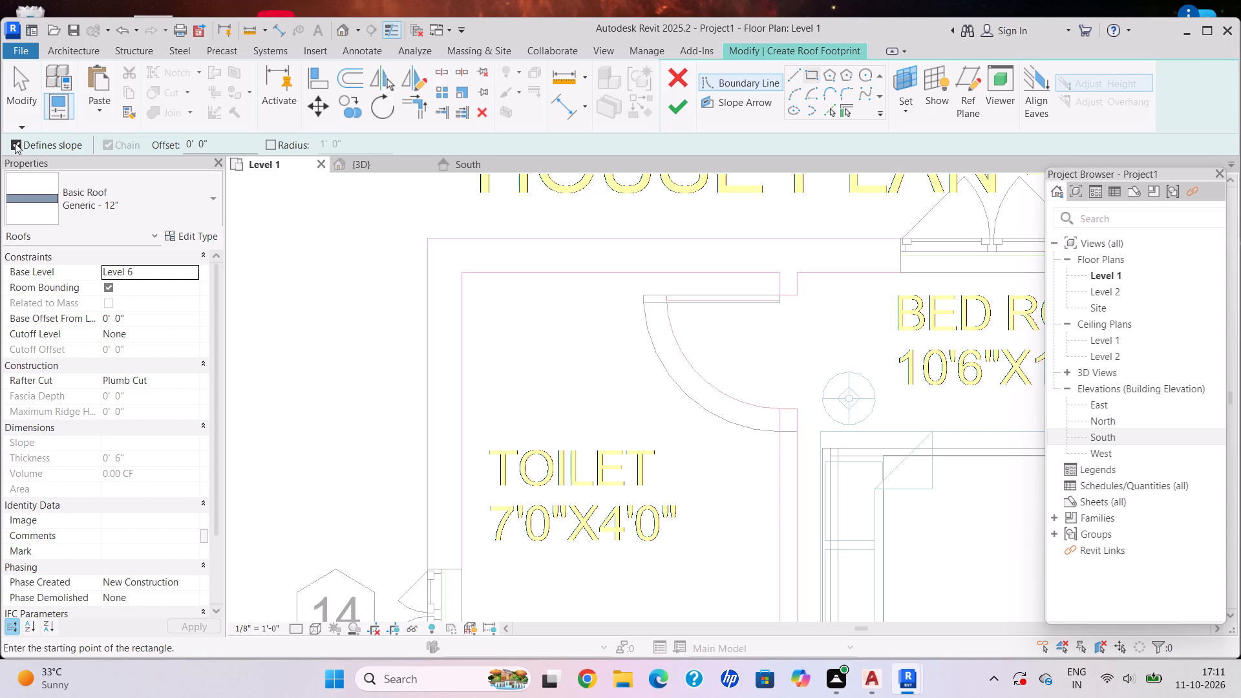
pyautogui.click(15, 143)
pyautogui.click(429, 242)
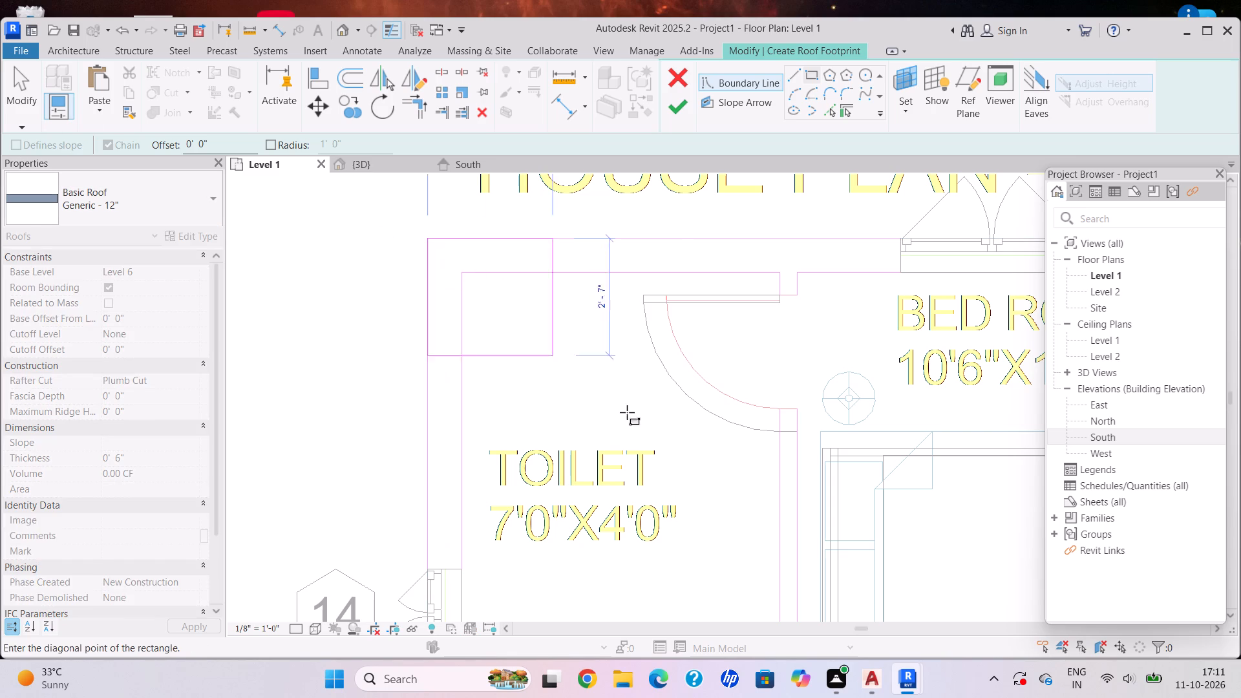
pyautogui.scroll(-7, 761, 503)
pyautogui.moveTo(765, 506); pyautogui.dragTo(684, 383, button='middle')
pyautogui.moveTo(809, 519); pyautogui.dragTo(686, 344, button='middle')
pyautogui.scroll(-2, 695, 350)
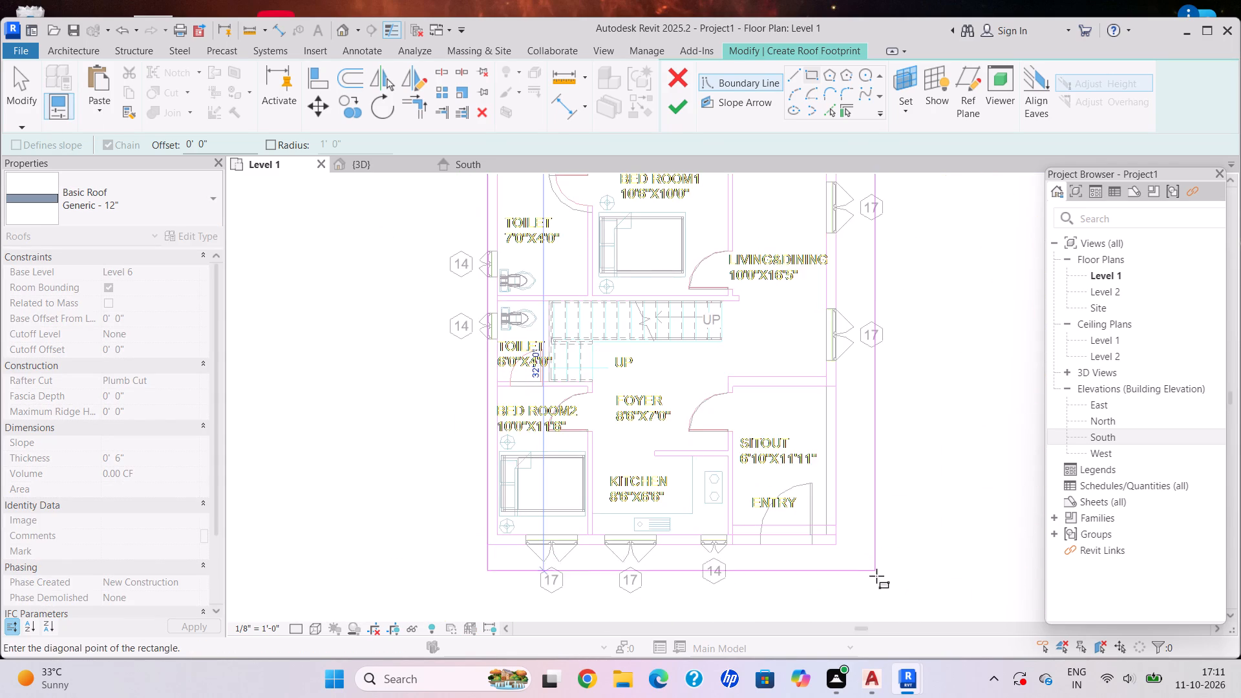
pyautogui.scroll(5, 876, 577)
pyautogui.scroll(6, 816, 521)
pyautogui.scroll(-1, 816, 521)
pyautogui.scroll(2, 816, 521)
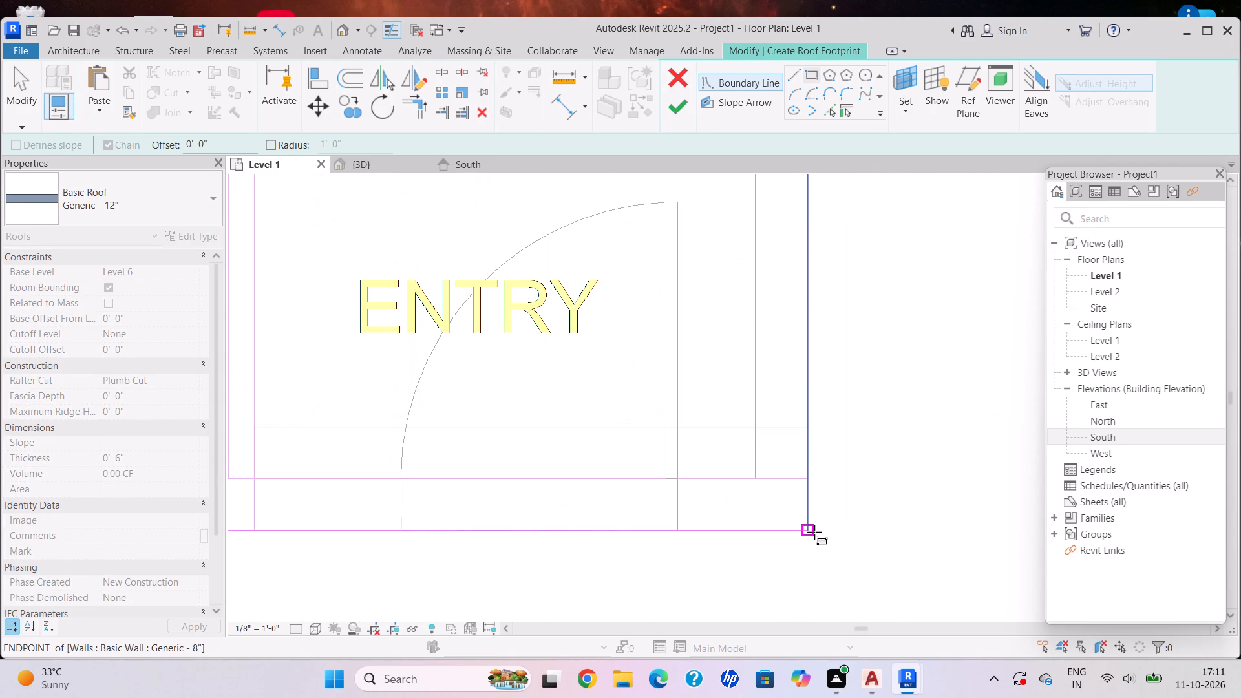
pyautogui.click(809, 531)
pyautogui.click(686, 107)
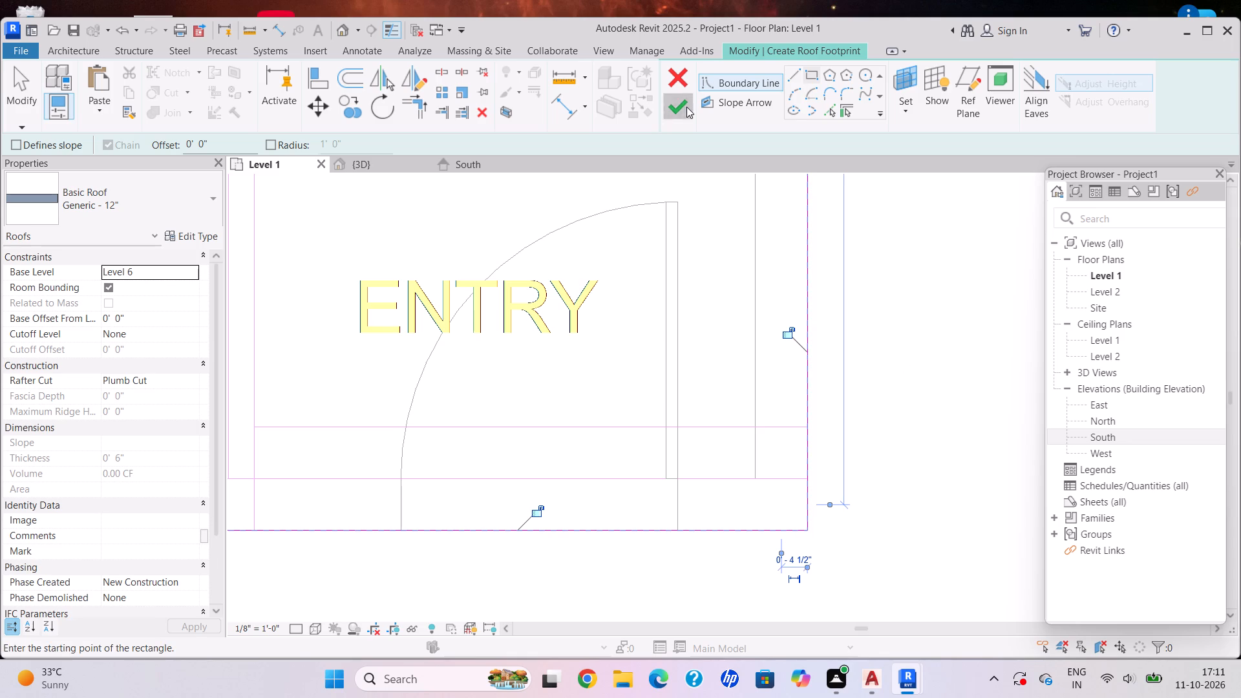
pyautogui.click(672, 341)
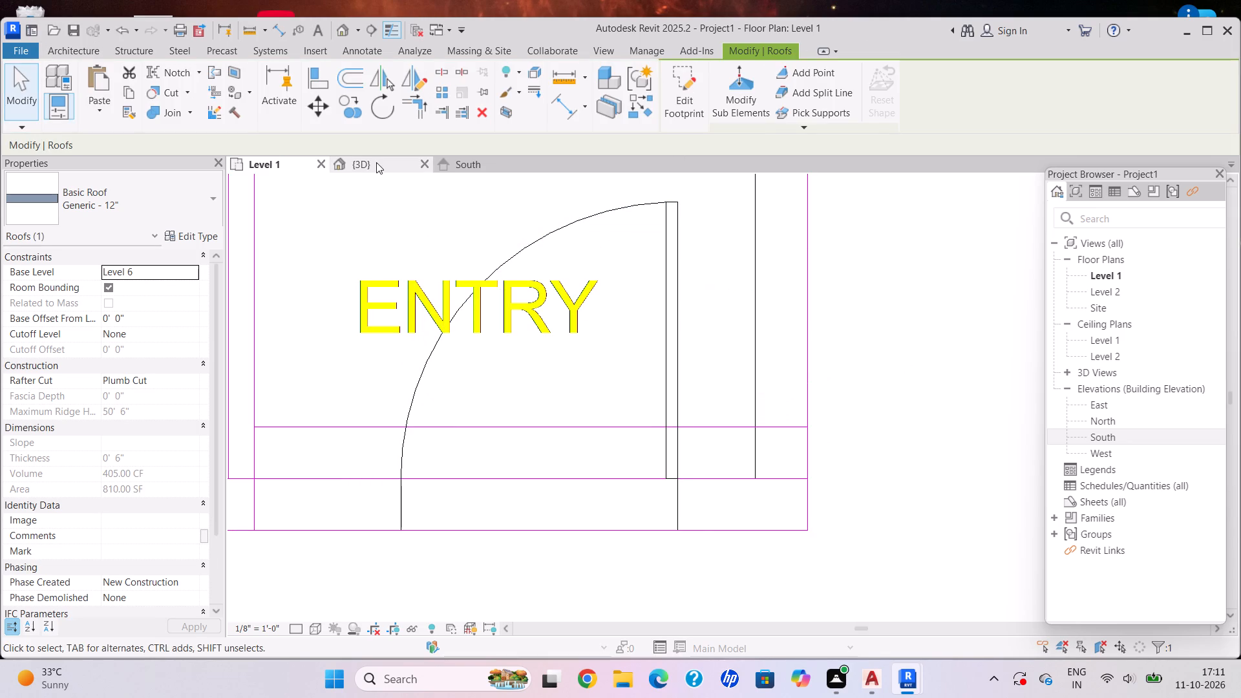
# Examine the new roof, the stair passing through it and the facades from several angles in the 3D view.
pyautogui.click(376, 162)
pyautogui.press('Escape')
pyautogui.scroll(-3, 668, 475)
pyautogui.moveTo(669, 473); pyautogui.dragTo(637, 350, button='middle')
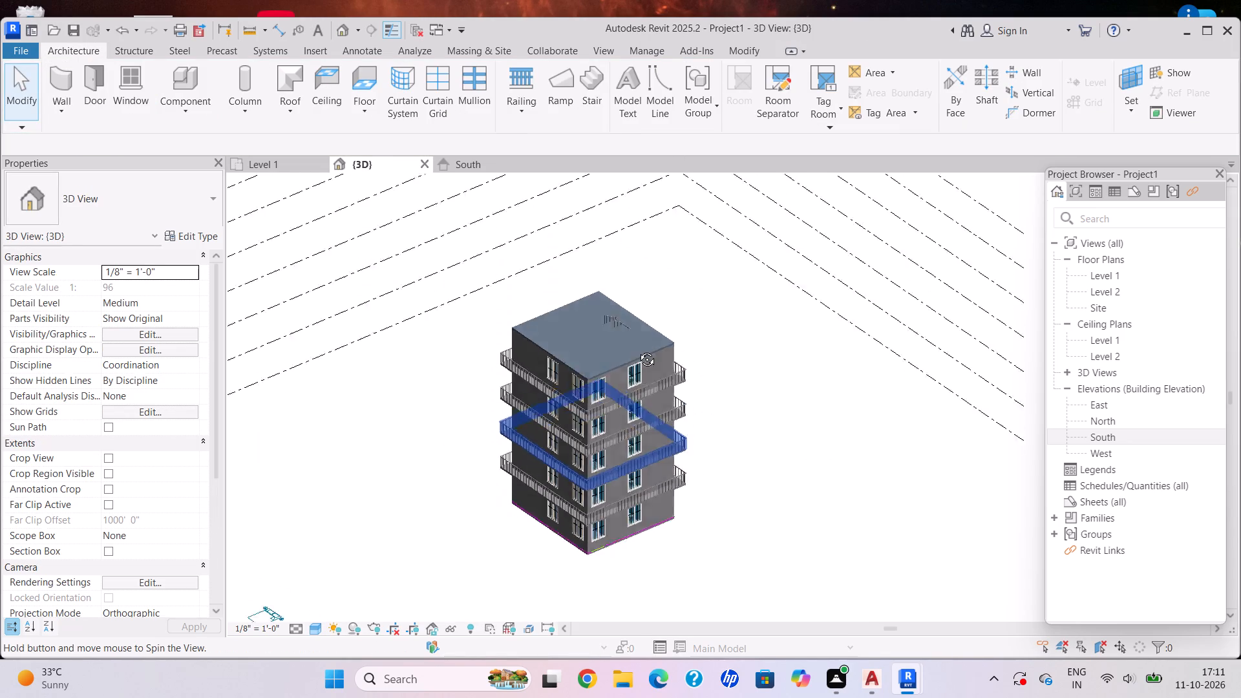
pyautogui.moveTo(637, 350); pyautogui.dragTo(637, 287, button='middle')
pyautogui.scroll(4, 582, 322)
pyautogui.scroll(-2, 599, 337)
pyautogui.keyDown('shift'); pyautogui.moveTo(617, 348); pyautogui.dragTo(644, 392, button='middle'); pyautogui.keyUp('shift')
pyautogui.scroll(2, 698, 481)
pyautogui.keyDown('shift'); pyautogui.moveTo(689, 482); pyautogui.dragTo(553, 359, button='middle'); pyautogui.keyUp('shift')
pyautogui.scroll(-2, 551, 364)
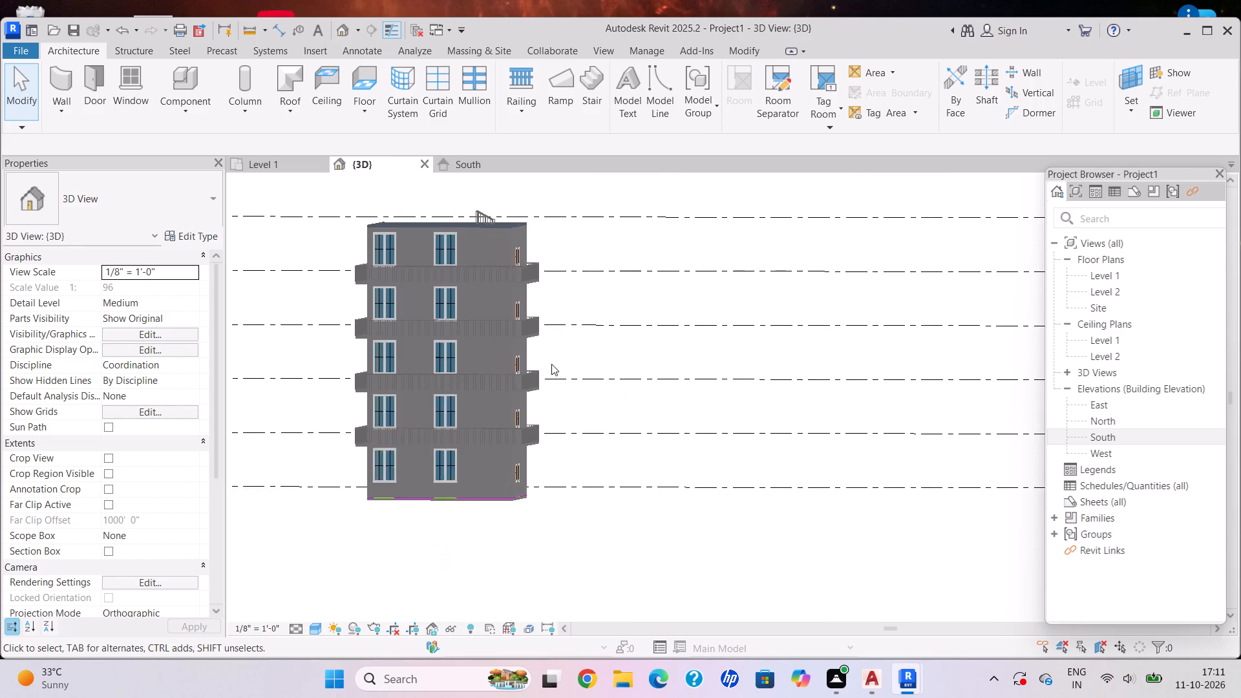
pyautogui.moveTo(569, 369); pyautogui.dragTo(719, 342, button='middle')
pyautogui.keyDown('shift'); pyautogui.moveTo(595, 357); pyautogui.dragTo(609, 423, button='middle'); pyautogui.keyUp('shift')
pyautogui.scroll(4, 629, 456)
pyautogui.keyDown('shift'); pyautogui.middleClick(642, 490); pyautogui.keyUp('shift')
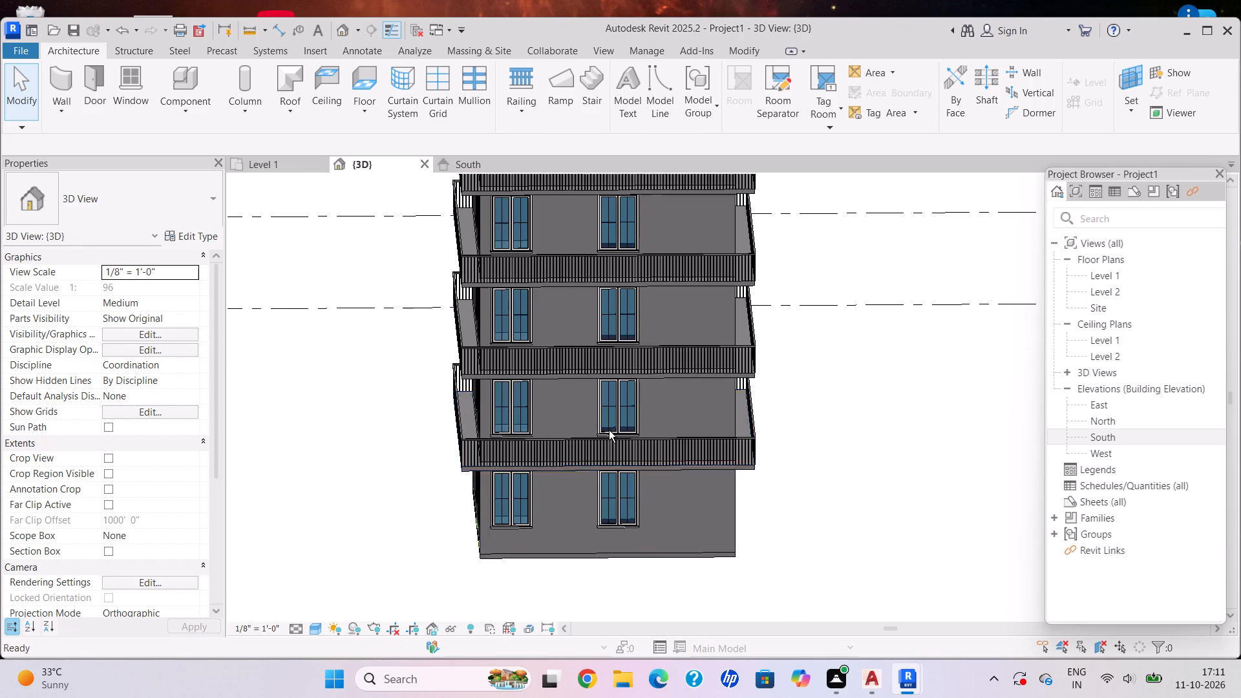
# Start a toposolid with a rectangular boundary in the Level 1 plan and set the Grassland - 16" type's Grass layer to 2".
pyautogui.click(300, 160)
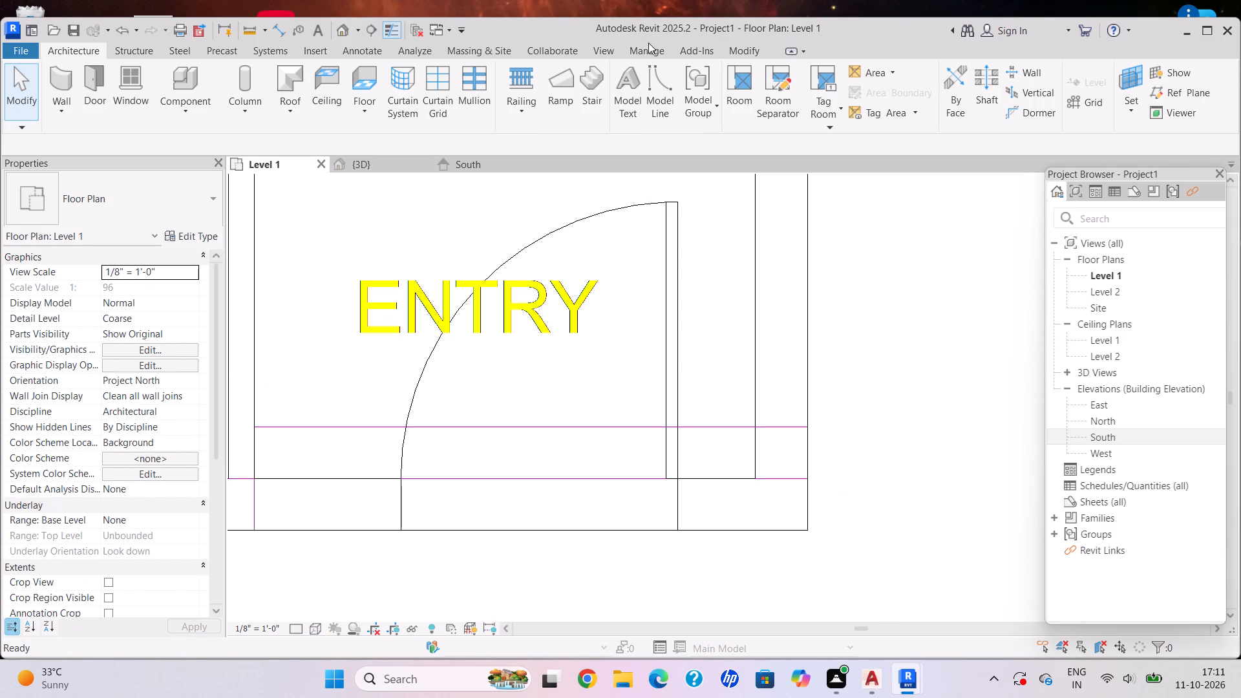
pyautogui.click(508, 48)
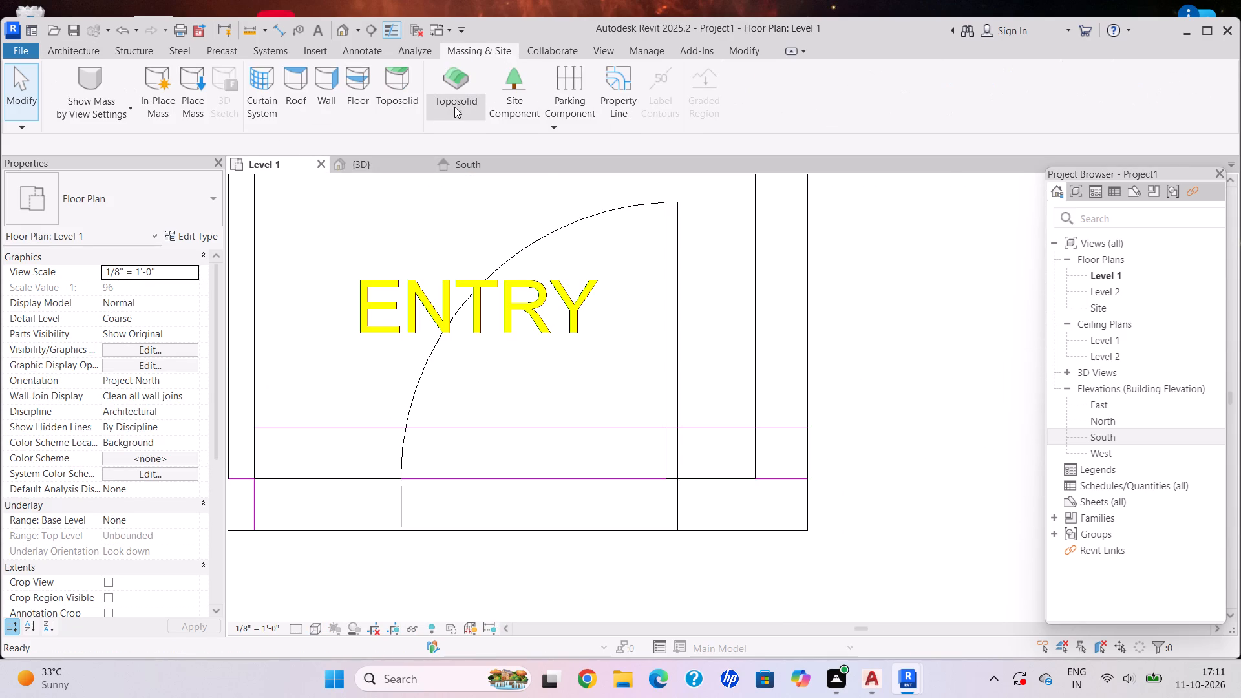
pyautogui.click(454, 107)
pyautogui.click(476, 132)
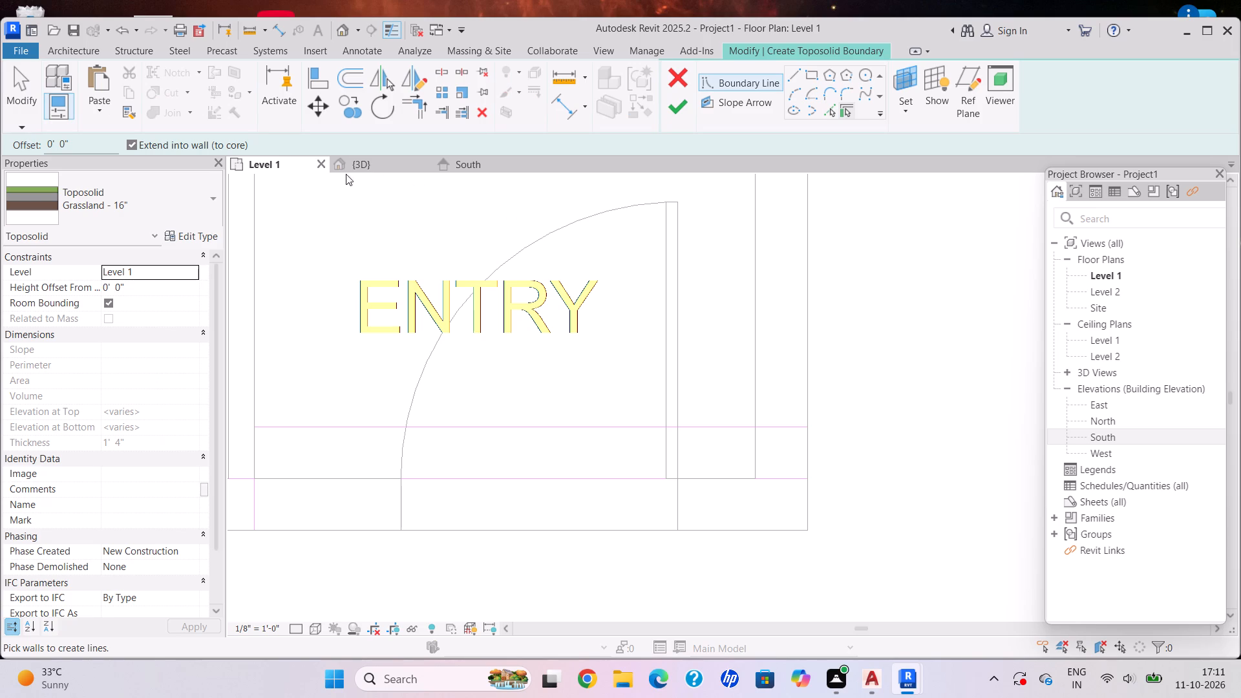
pyautogui.click(277, 168)
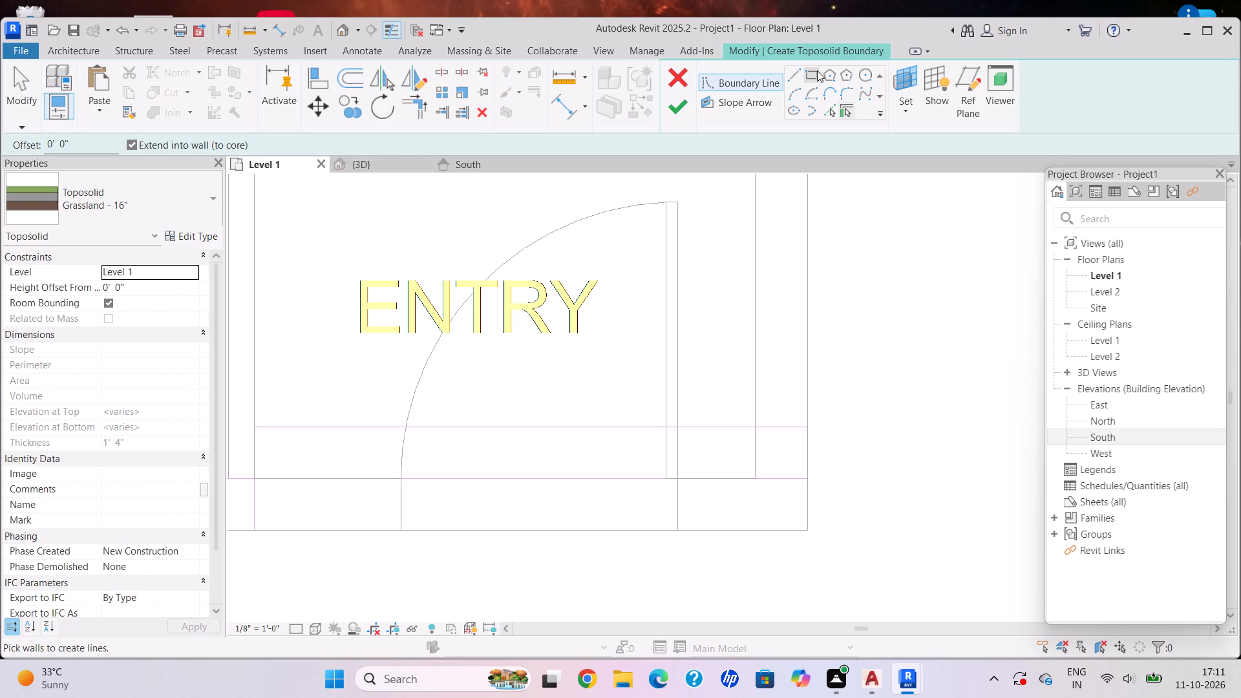
pyautogui.click(816, 70)
pyautogui.click(205, 231)
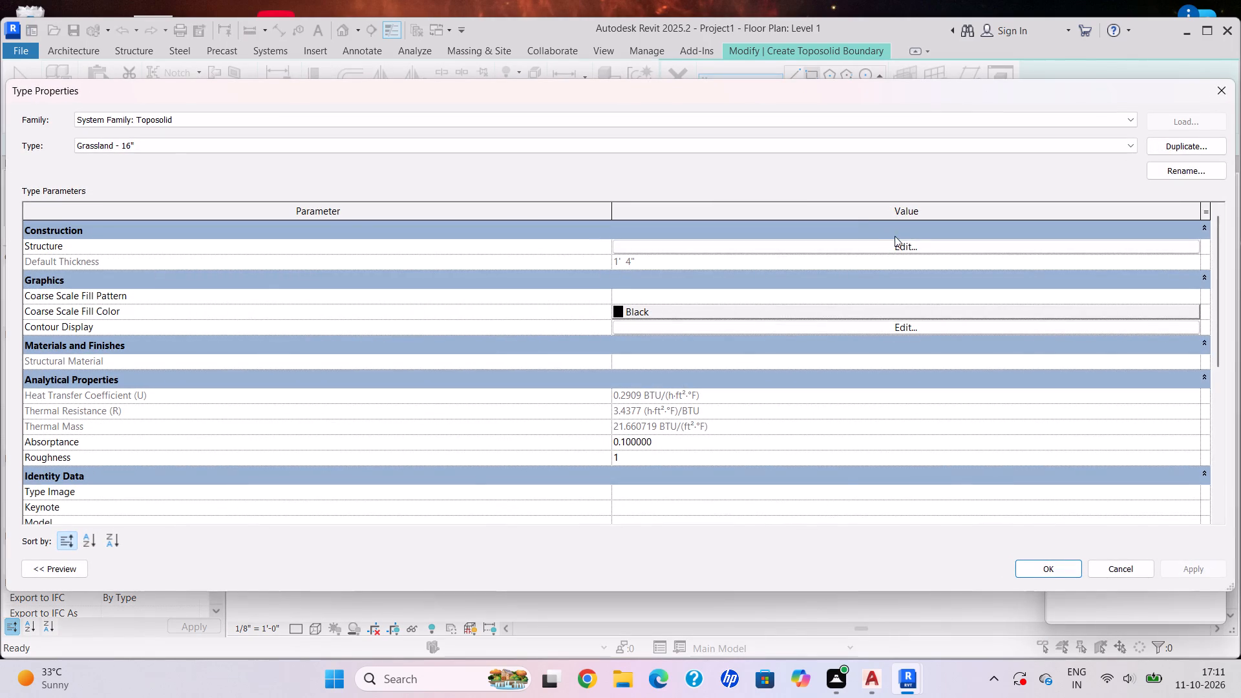
pyautogui.click(902, 242)
pyautogui.click(606, 230)
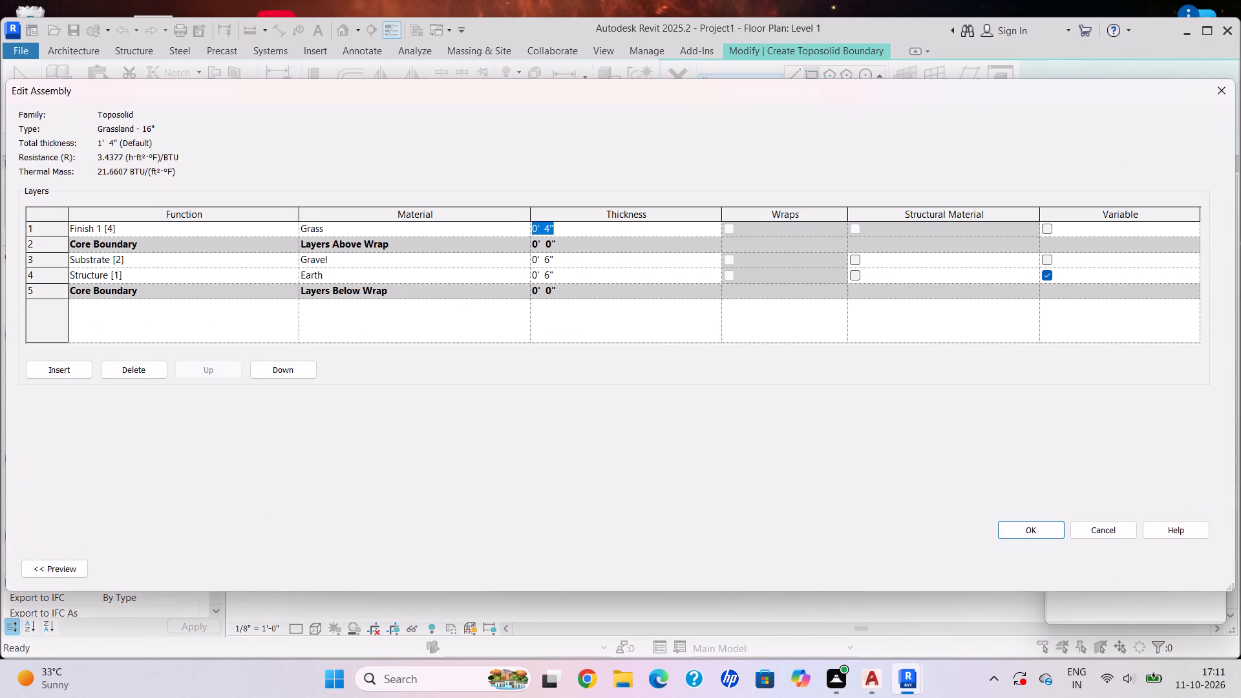
pyautogui.press('BackSpace')
pyautogui.write('2"')
pyautogui.press('Return')
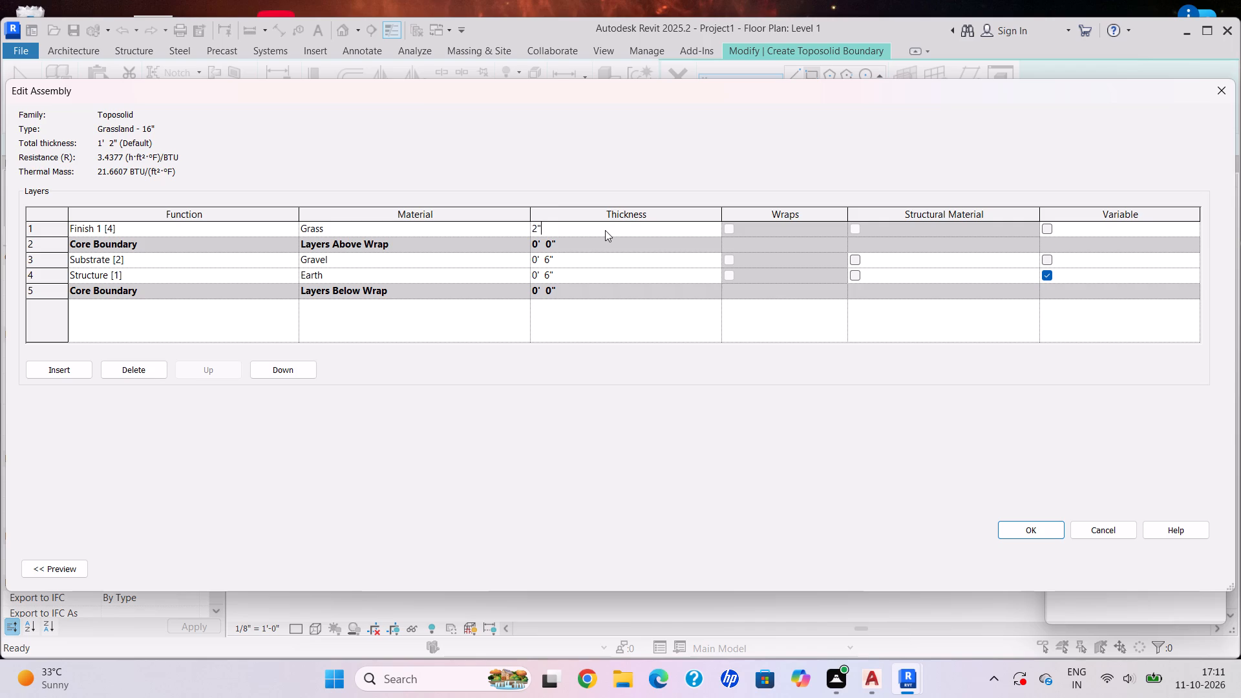
# Set the Gravel and Earth layers of the Grassland - 16" toposolid type to 2" each and apply the type changes.
pyautogui.click(574, 253)
pyautogui.press('BackSpace')
pyautogui.press('2')
pyautogui.hotkey('shift', '"')
pyautogui.press('Return')
pyautogui.click(608, 271)
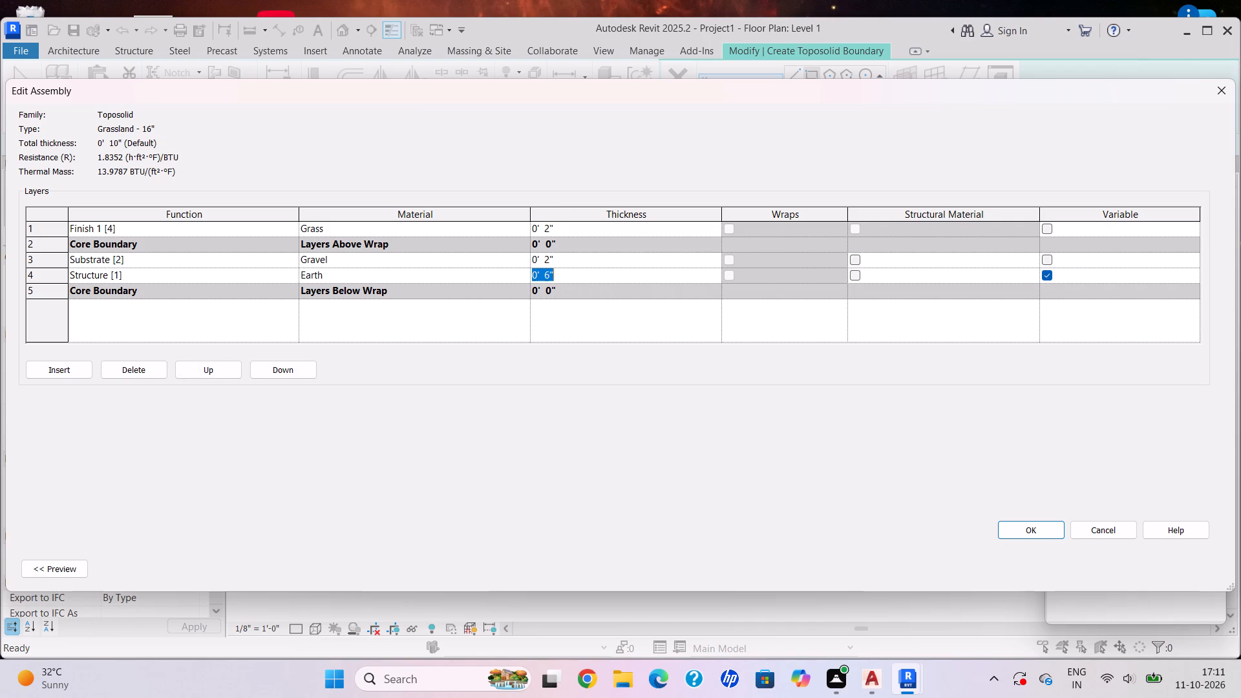
pyautogui.press('BackSpace')
pyautogui.write('2"')
pyautogui.press('Return')
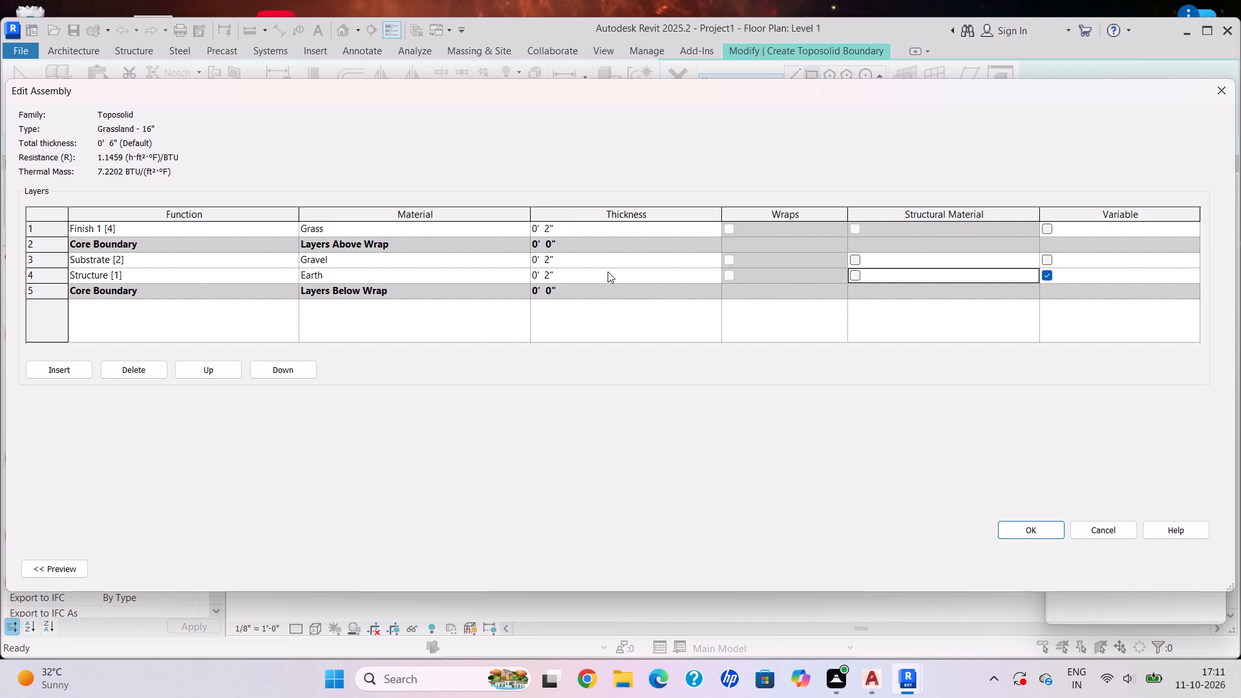
pyautogui.click(1048, 527)
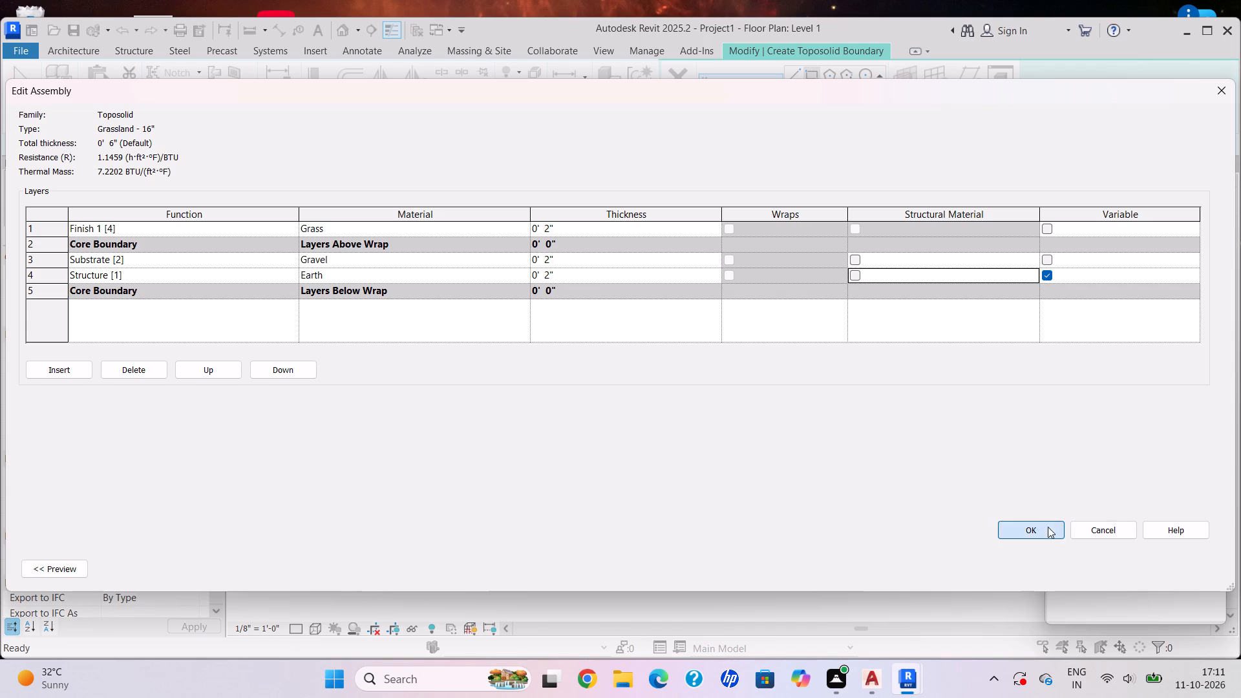
pyautogui.click(1189, 571)
pyautogui.click(1059, 566)
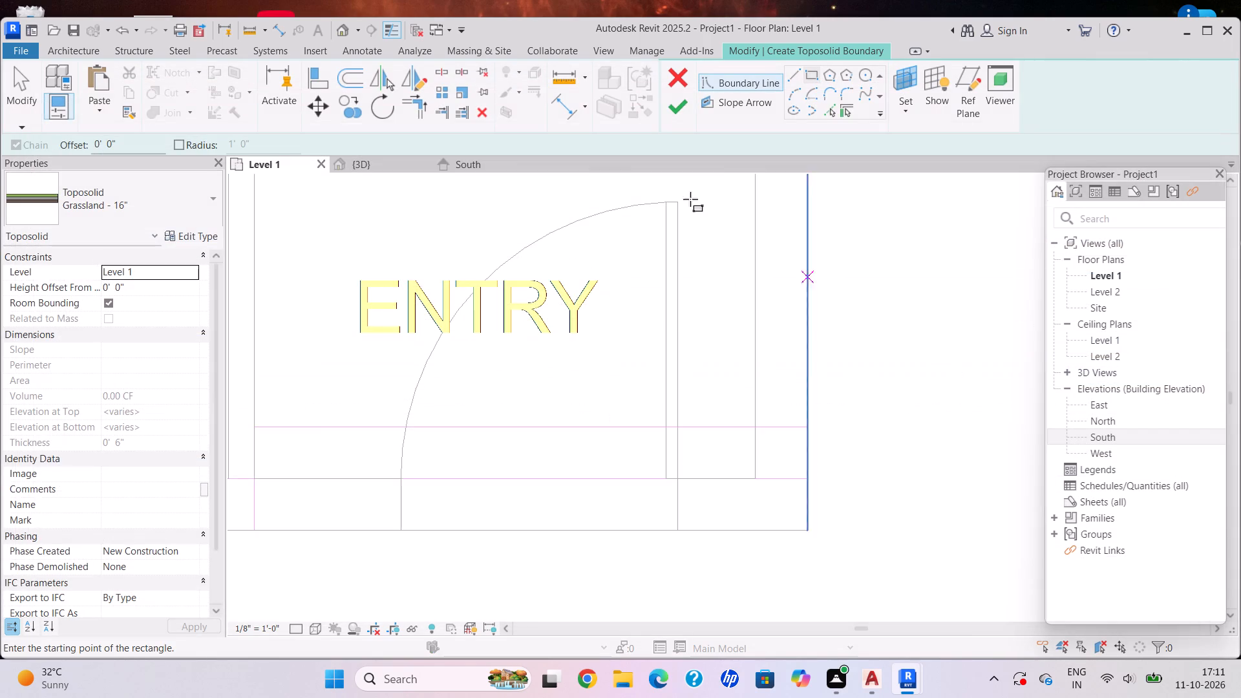
# Sketch the toposolid boundary as a rectangle about 40' by 39' around the whole house plan and finish the toposolid.
pyautogui.scroll(-13, 622, 264)
pyautogui.moveTo(592, 237); pyautogui.dragTo(593, 250, button='middle')
pyautogui.moveTo(597, 257); pyautogui.dragTo(624, 318, button='middle')
pyautogui.moveTo(642, 365); pyautogui.dragTo(648, 388, button='middle')
pyautogui.scroll(1, 601, 255)
pyautogui.scroll(-1, 595, 246)
pyautogui.moveTo(601, 266); pyautogui.dragTo(665, 419, button='middle')
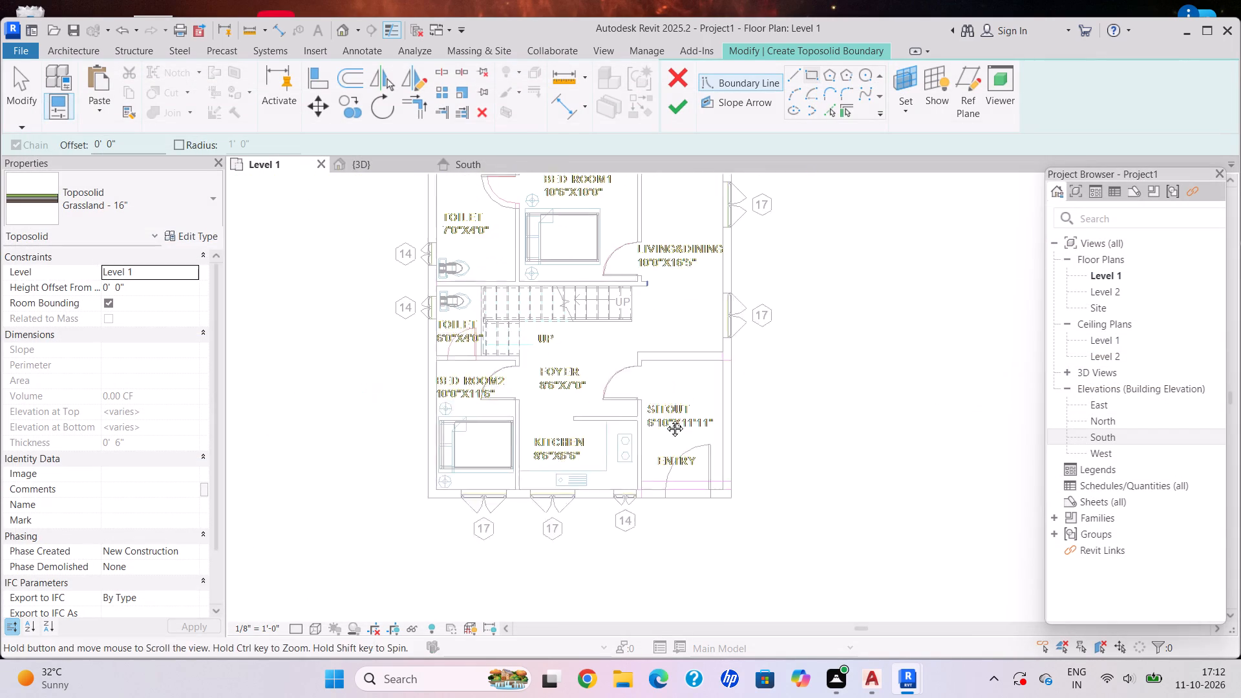
pyautogui.moveTo(665, 419); pyautogui.dragTo(666, 425, button='middle')
pyautogui.moveTo(589, 296); pyautogui.dragTo(600, 357, button='middle')
pyautogui.scroll(2, 415, 229)
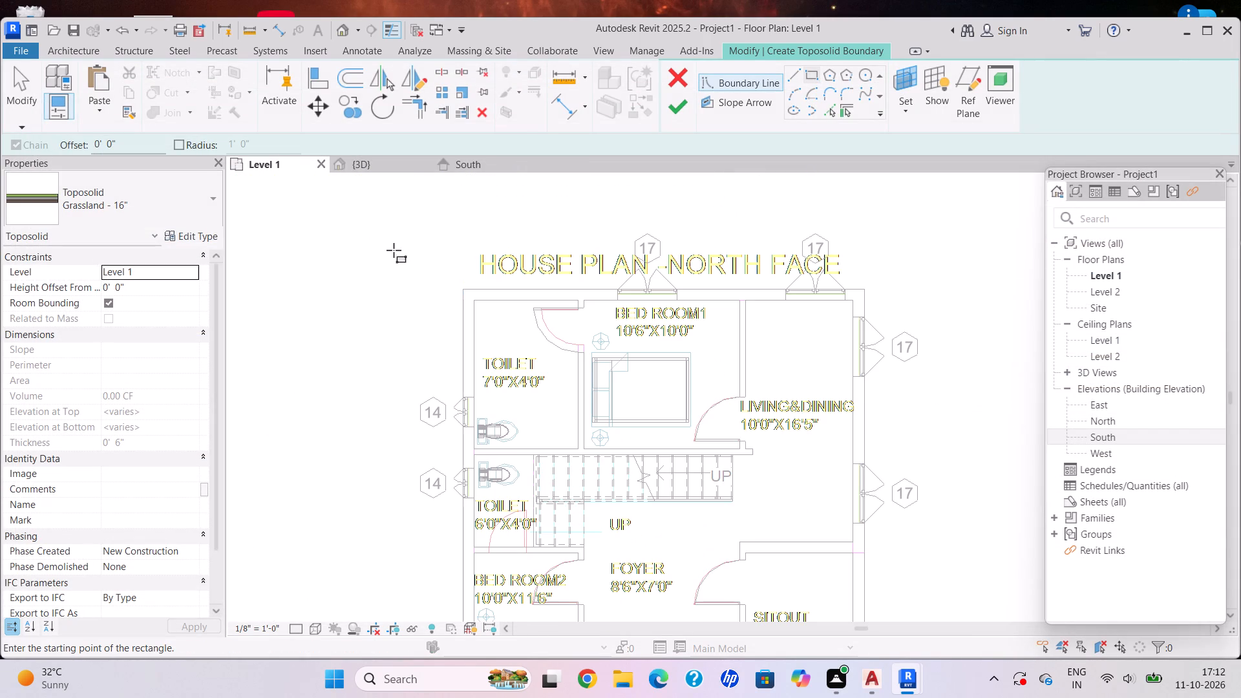
pyautogui.click(379, 227)
pyautogui.moveTo(862, 485); pyautogui.dragTo(825, 356, button='middle')
pyautogui.scroll(-1, 962, 576)
pyautogui.moveTo(960, 570); pyautogui.dragTo(946, 498, button='middle')
pyautogui.scroll(-1, 946, 550)
pyautogui.scroll(1, 946, 553)
pyautogui.scroll(-3, 946, 553)
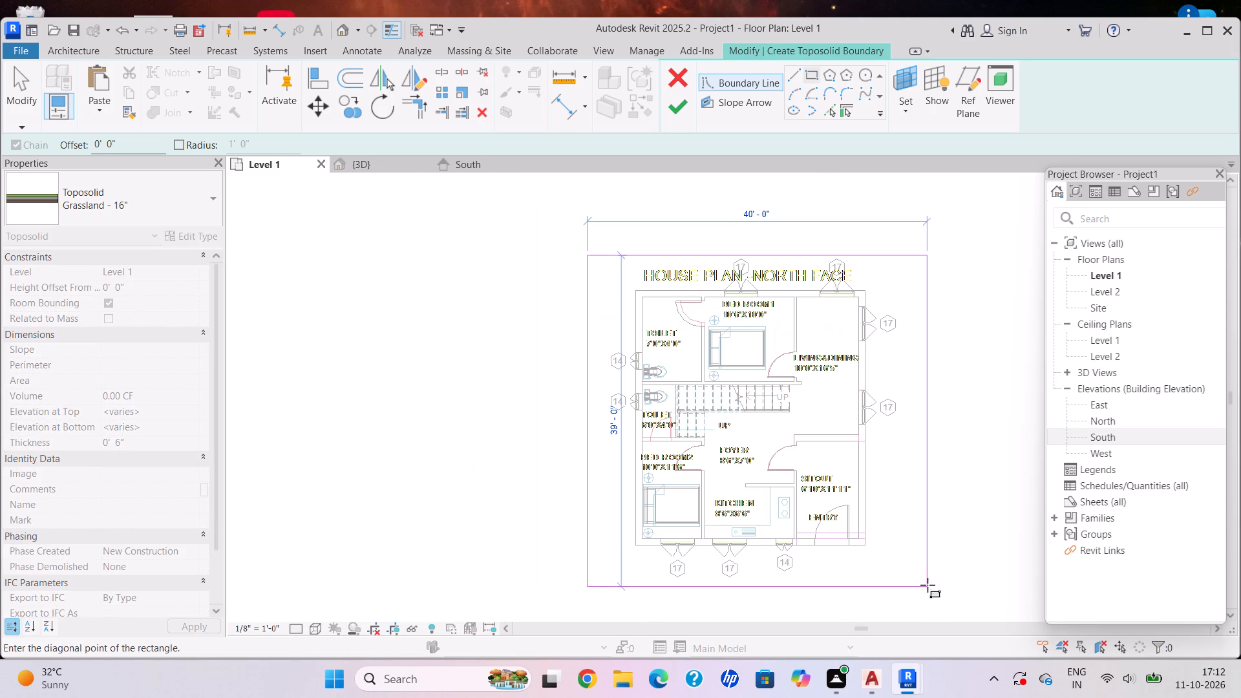
pyautogui.click(927, 586)
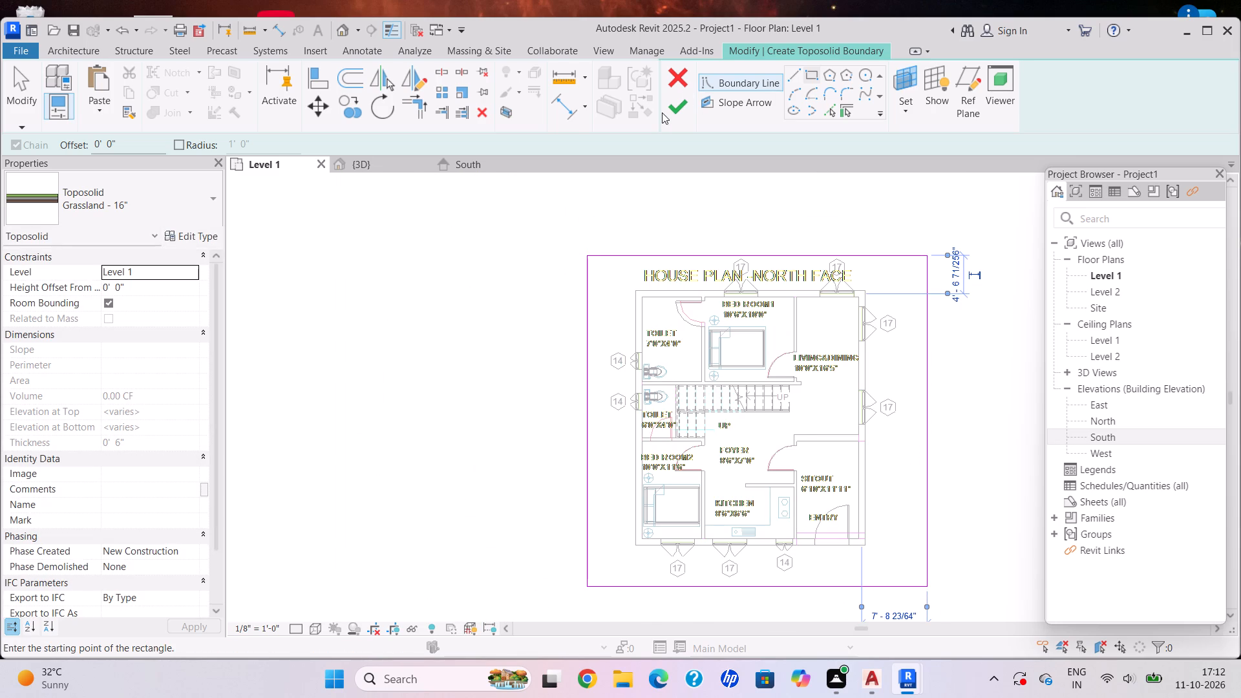
pyautogui.click(675, 114)
# Examine the toposolid around the building's base and entrance from several angles in the 3D view.
pyautogui.moveTo(800, 347); pyautogui.dragTo(710, 307, button='middle')
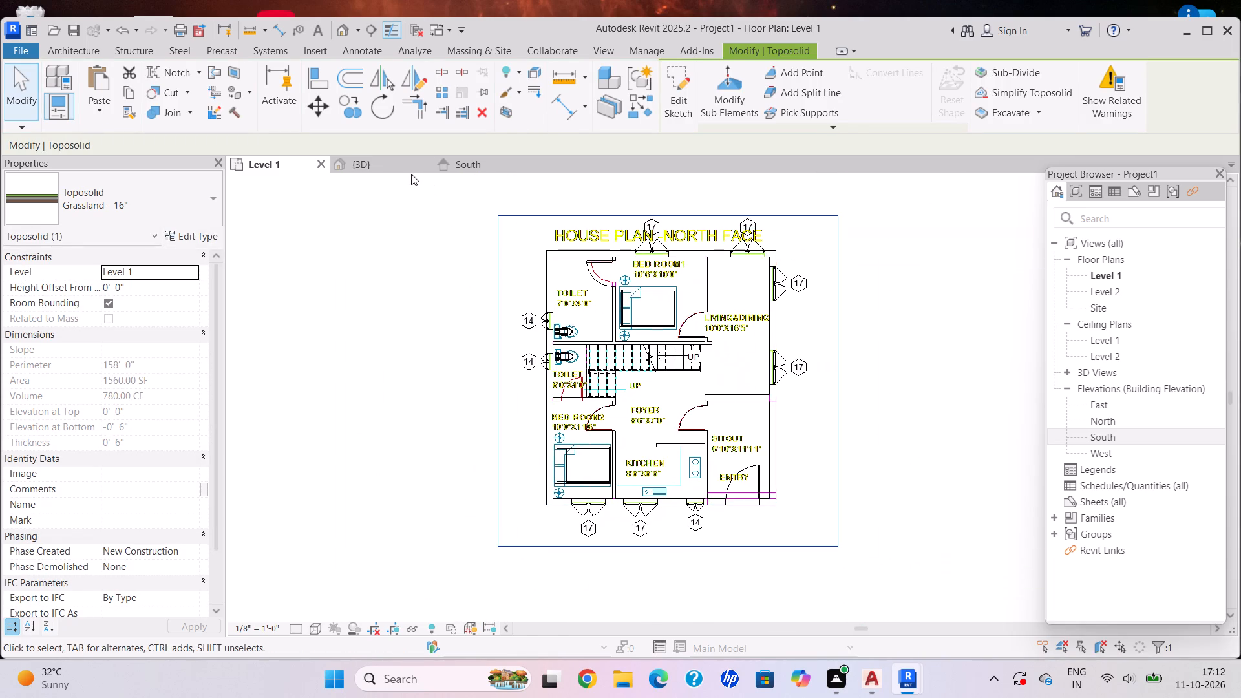
pyautogui.click(392, 167)
pyautogui.press('Escape')
pyautogui.scroll(-3, 677, 418)
pyautogui.keyDown('shift'); pyautogui.moveTo(677, 423); pyautogui.dragTo(658, 504, button='middle'); pyautogui.keyUp('shift')
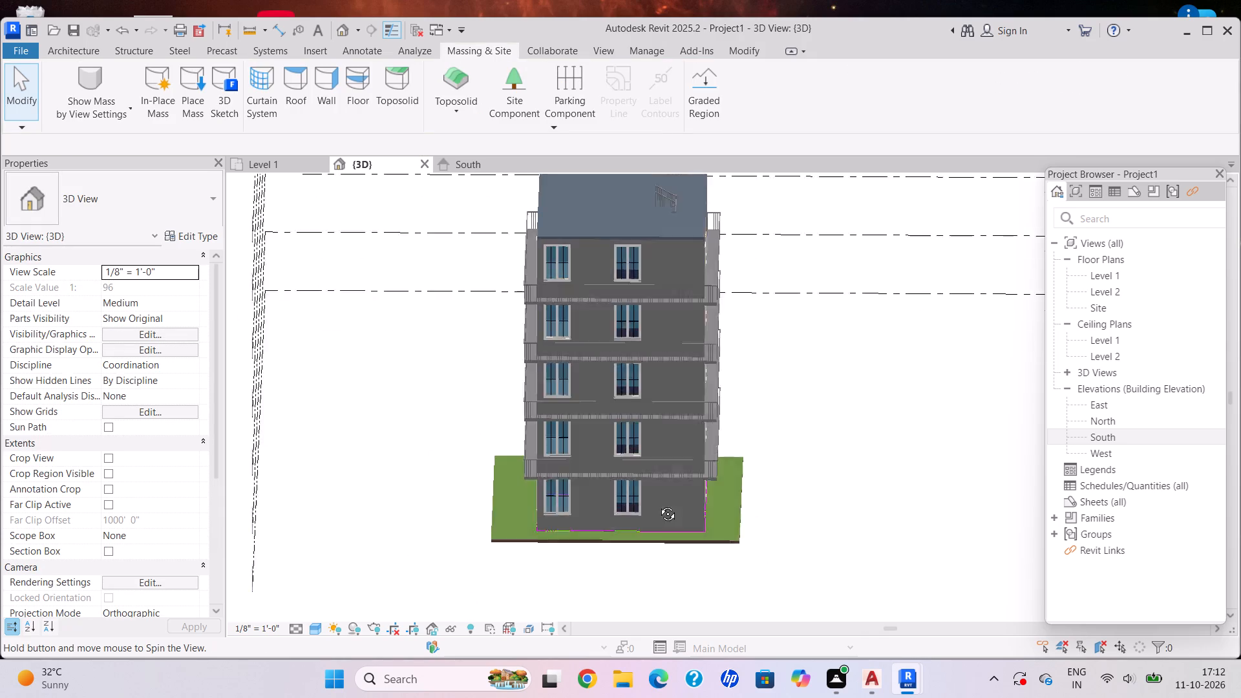
pyautogui.keyDown('shift'); pyautogui.moveTo(658, 504); pyautogui.dragTo(248, 283, button='middle'); pyautogui.keyUp('shift')
pyautogui.scroll(-1, 690, 334)
pyautogui.keyDown('shift'); pyautogui.moveTo(679, 324); pyautogui.dragTo(662, 424, button='middle'); pyautogui.keyUp('shift')
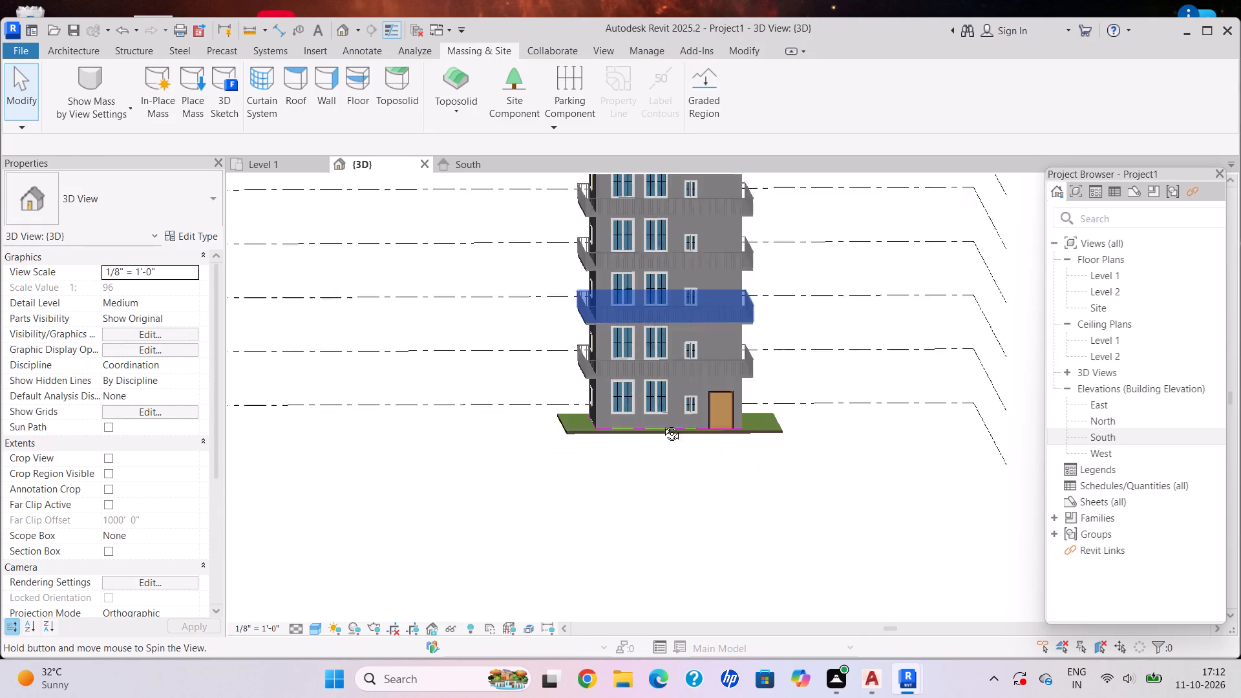
pyautogui.keyDown('shift'); pyautogui.moveTo(662, 424); pyautogui.dragTo(660, 450, button='middle'); pyautogui.keyUp('shift')
pyautogui.scroll(3, 739, 342)
pyautogui.keyDown('shift'); pyautogui.moveTo(740, 344); pyautogui.dragTo(737, 434, button='middle'); pyautogui.keyUp('shift')
pyautogui.scroll(3, 753, 393)
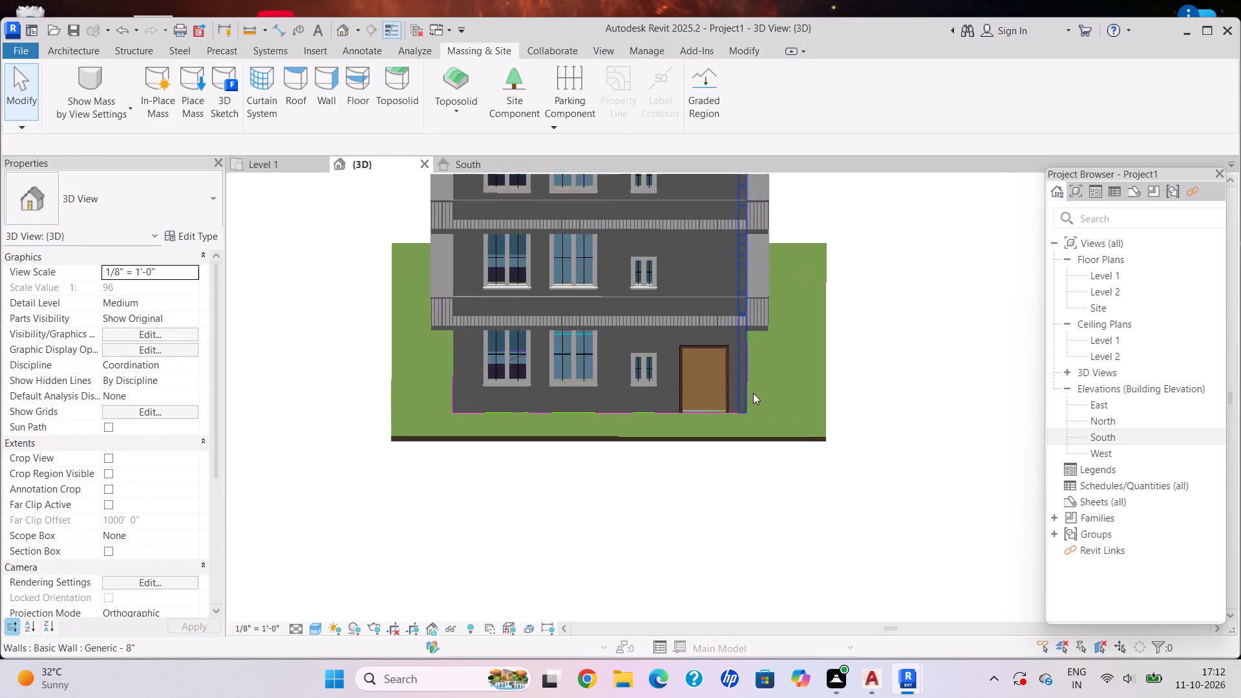
pyautogui.scroll(2, 753, 393)
pyautogui.keyDown('shift'); pyautogui.middleClick(737, 410); pyautogui.keyUp('shift')
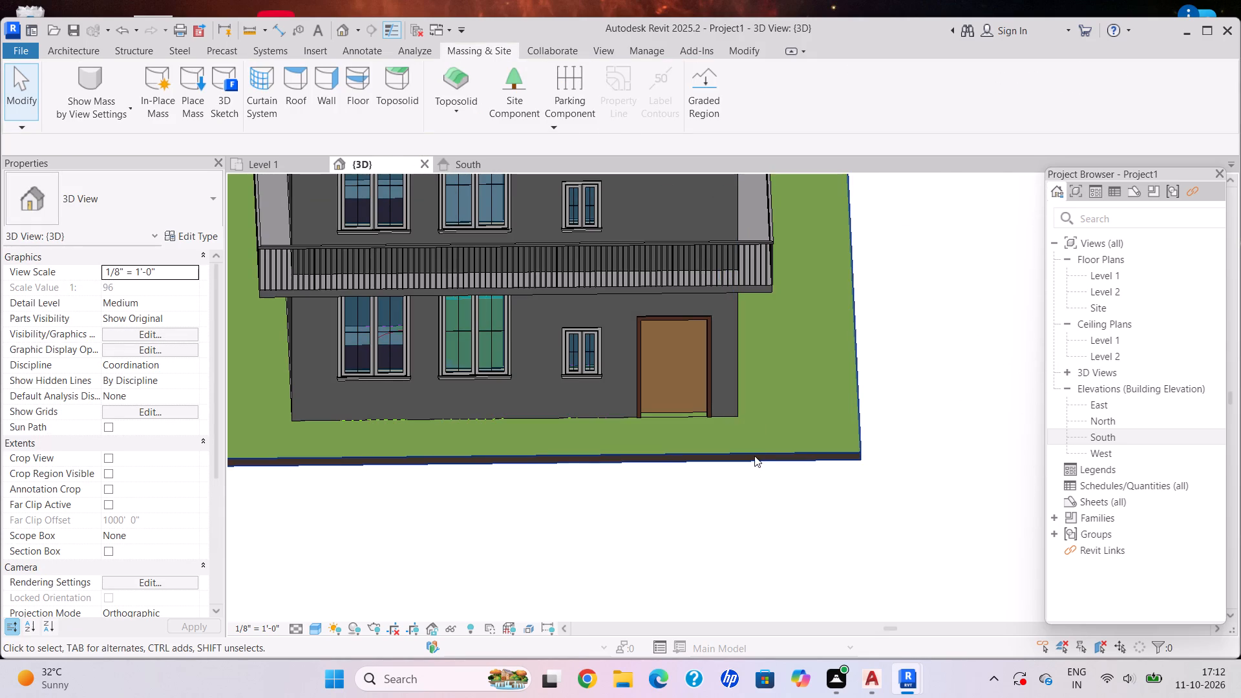
pyautogui.scroll(-4, 700, 388)
pyautogui.scroll(1, 688, 354)
pyautogui.scroll(-1, 688, 352)
pyautogui.keyDown('shift'); pyautogui.moveTo(691, 373); pyautogui.dragTo(694, 376, button='middle'); pyautogui.keyUp('shift')
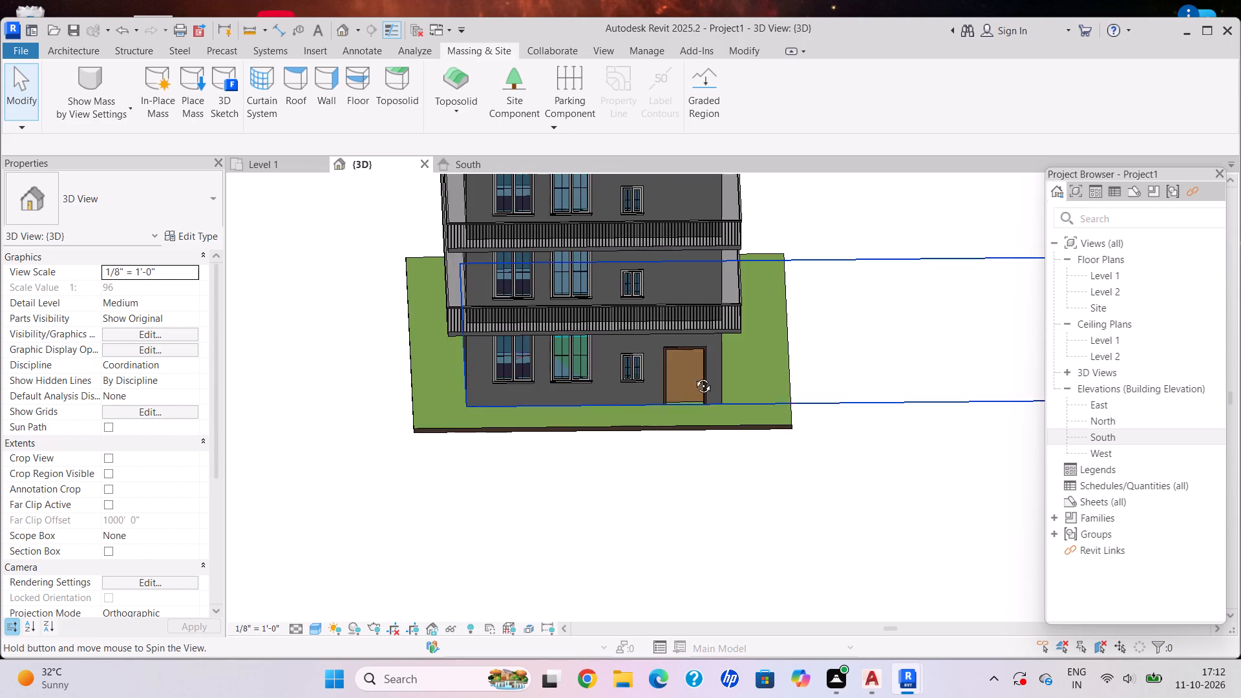
pyautogui.keyDown('shift'); pyautogui.moveTo(694, 376); pyautogui.dragTo(666, 449, button='middle'); pyautogui.keyUp('shift')
pyautogui.scroll(5, 782, 374)
pyautogui.scroll(-5, 709, 405)
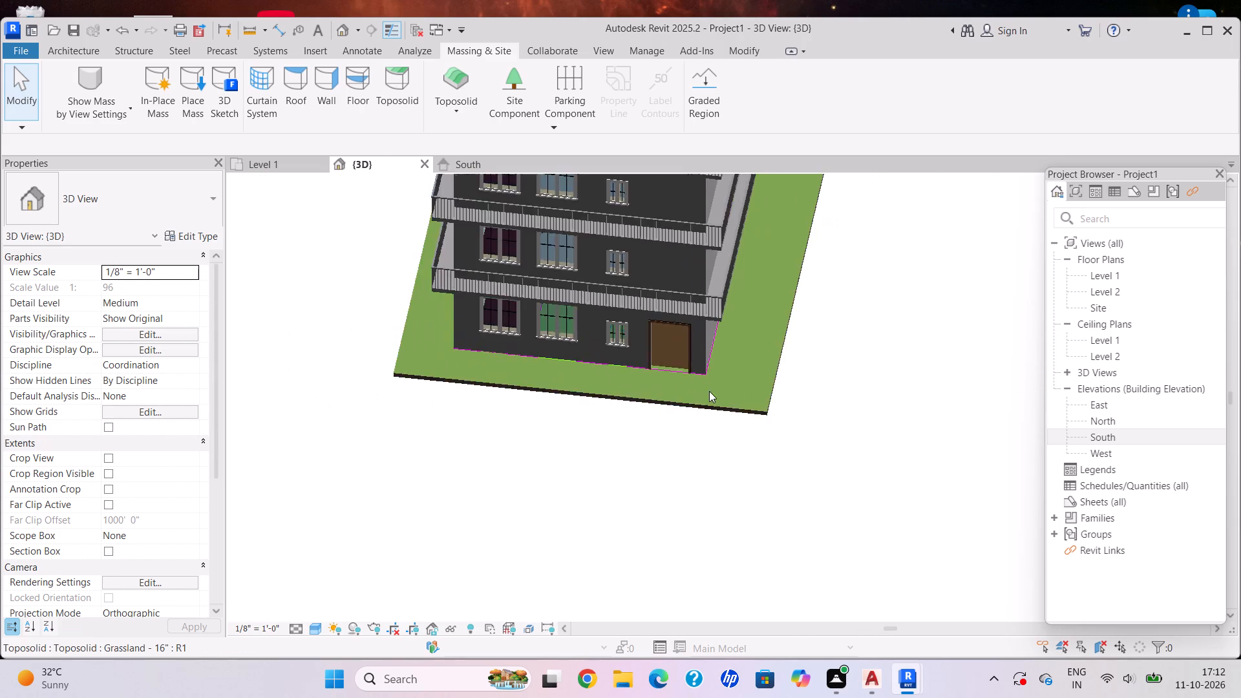
pyautogui.keyDown('shift'); pyautogui.moveTo(713, 387); pyautogui.dragTo(739, 403, button='middle'); pyautogui.keyUp('shift')
# Temporarily hide the toposolid in the 3D view.
pyautogui.click(606, 368)
pyautogui.scroll(-3, 639, 343)
pyautogui.moveTo(641, 341); pyautogui.dragTo(661, 368, button='middle')
pyautogui.moveTo(674, 387); pyautogui.dragTo(685, 422, button='middle')
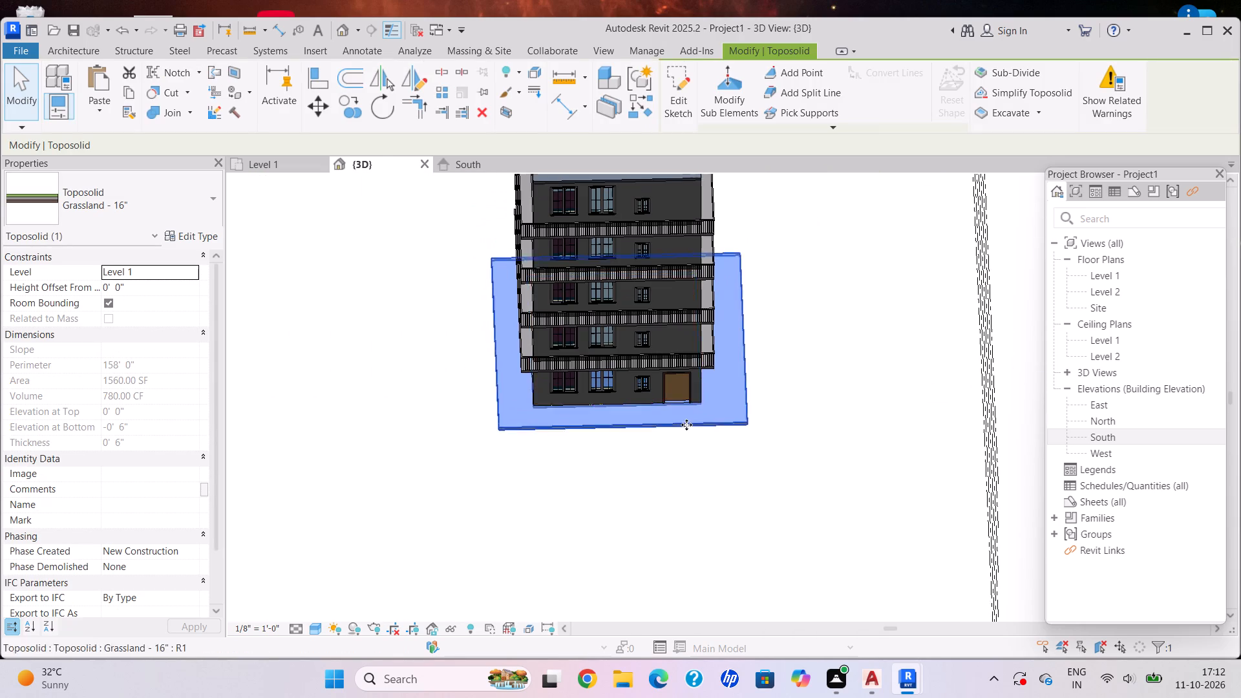
pyautogui.write('HH')
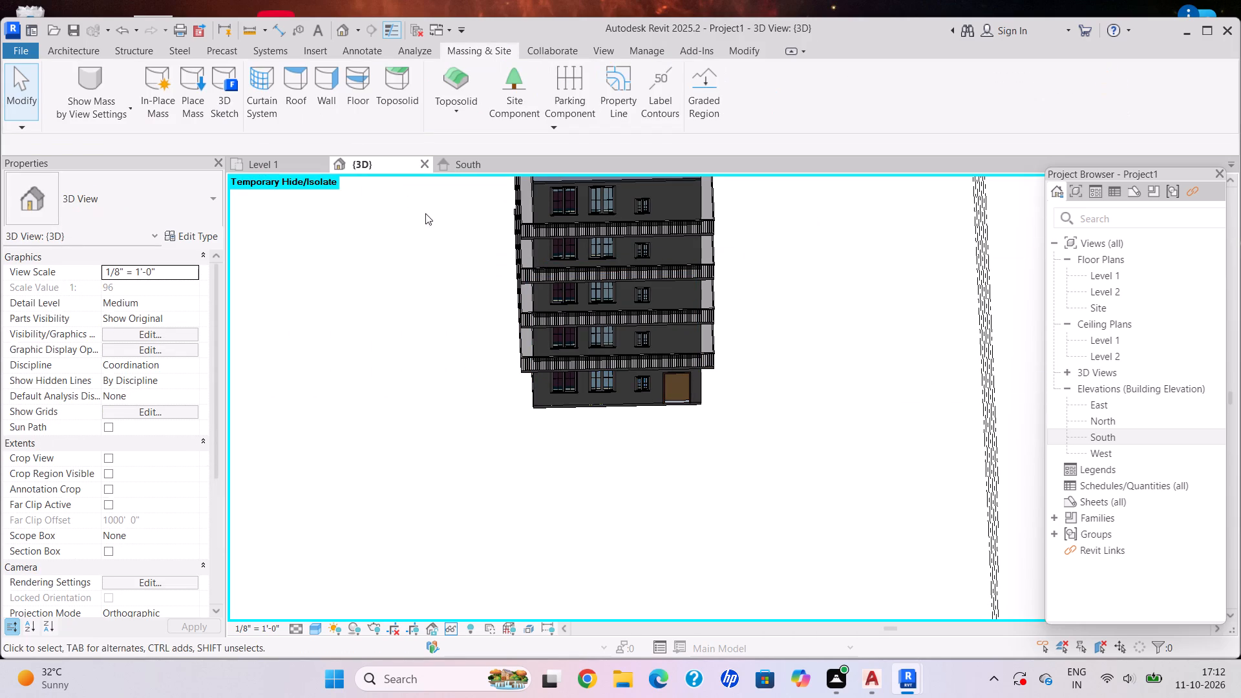
# Start an architectural wall of the Generic - 8" type in the Level 1 plan.
pyautogui.click(363, 160)
pyautogui.click(281, 156)
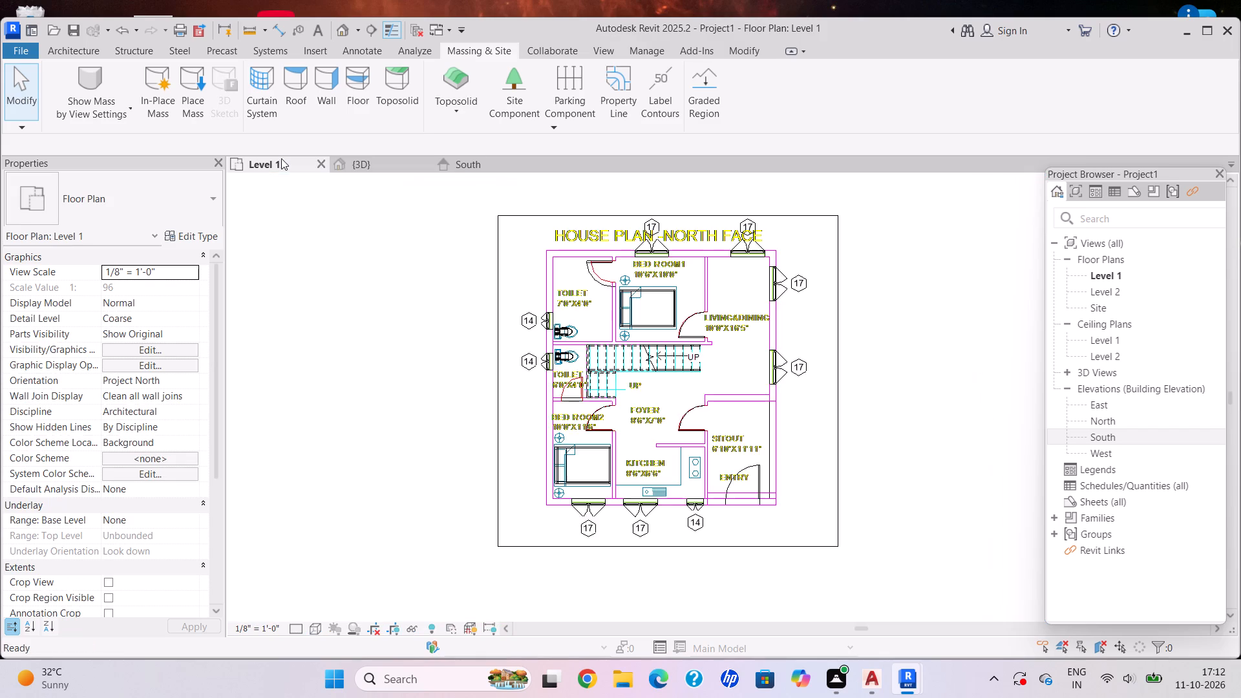
pyautogui.scroll(-4, 463, 291)
pyautogui.moveTo(474, 263); pyautogui.dragTo(491, 294, button='middle')
pyautogui.scroll(5, 506, 276)
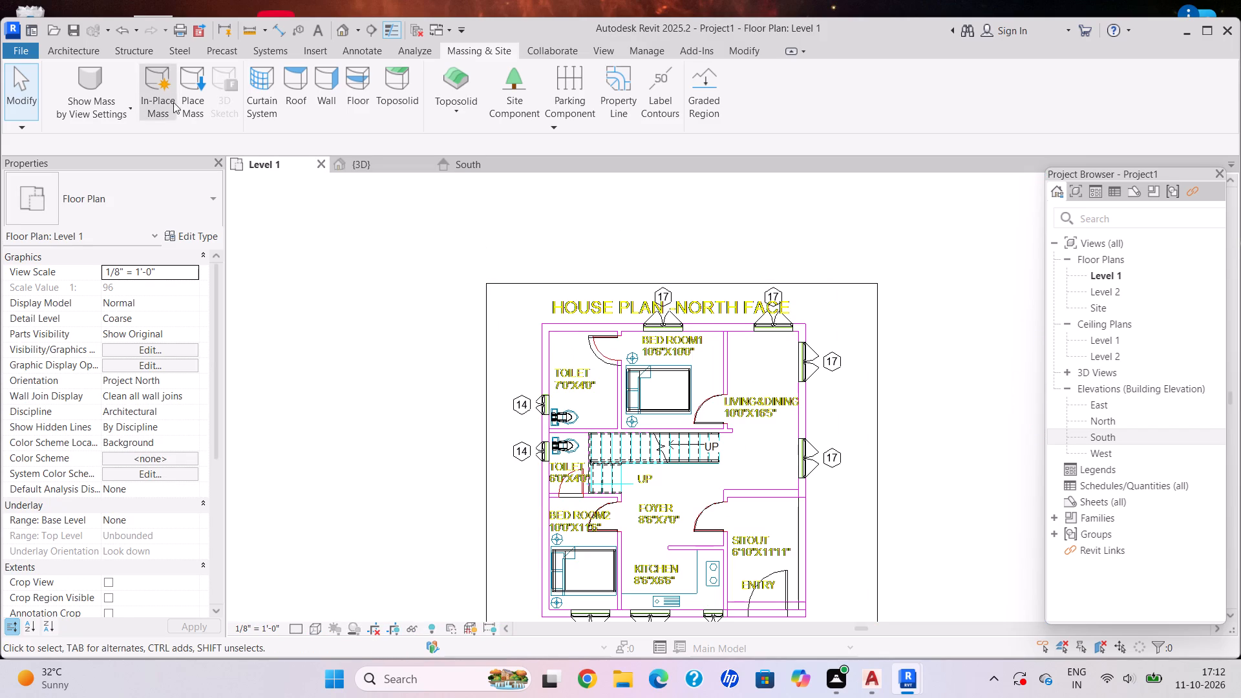
pyautogui.click(60, 48)
pyautogui.click(67, 112)
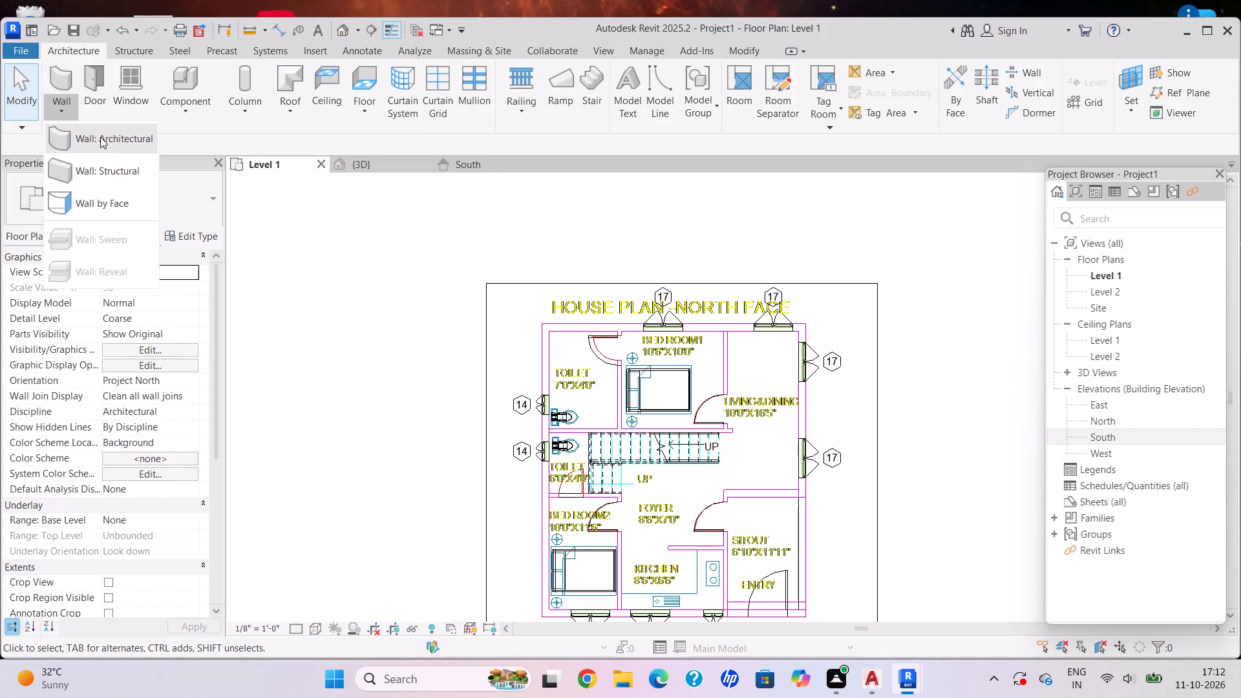
pyautogui.click(100, 137)
pyautogui.click(112, 199)
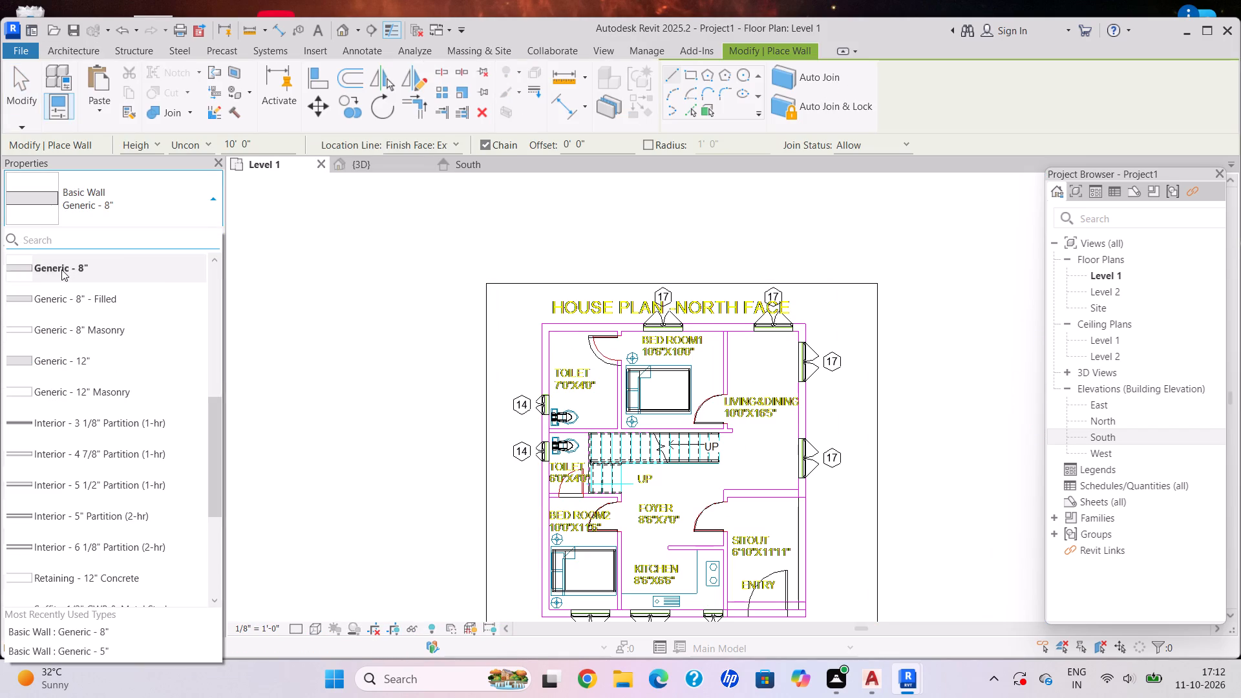
pyautogui.click(61, 270)
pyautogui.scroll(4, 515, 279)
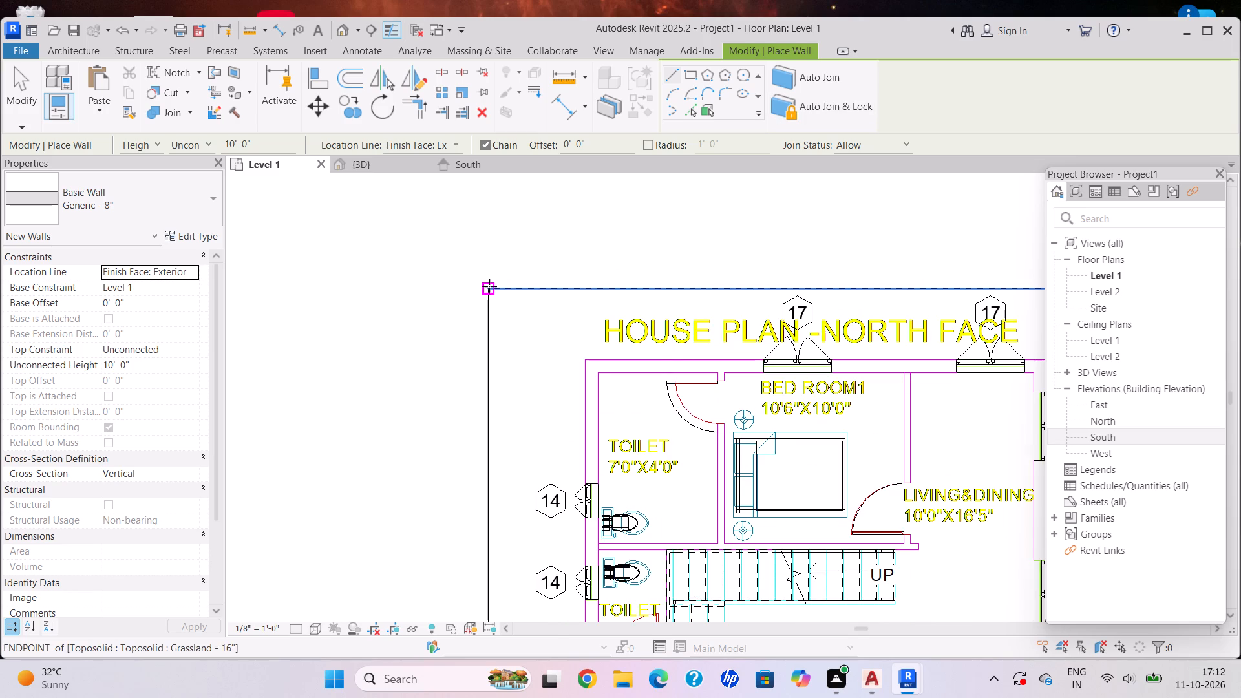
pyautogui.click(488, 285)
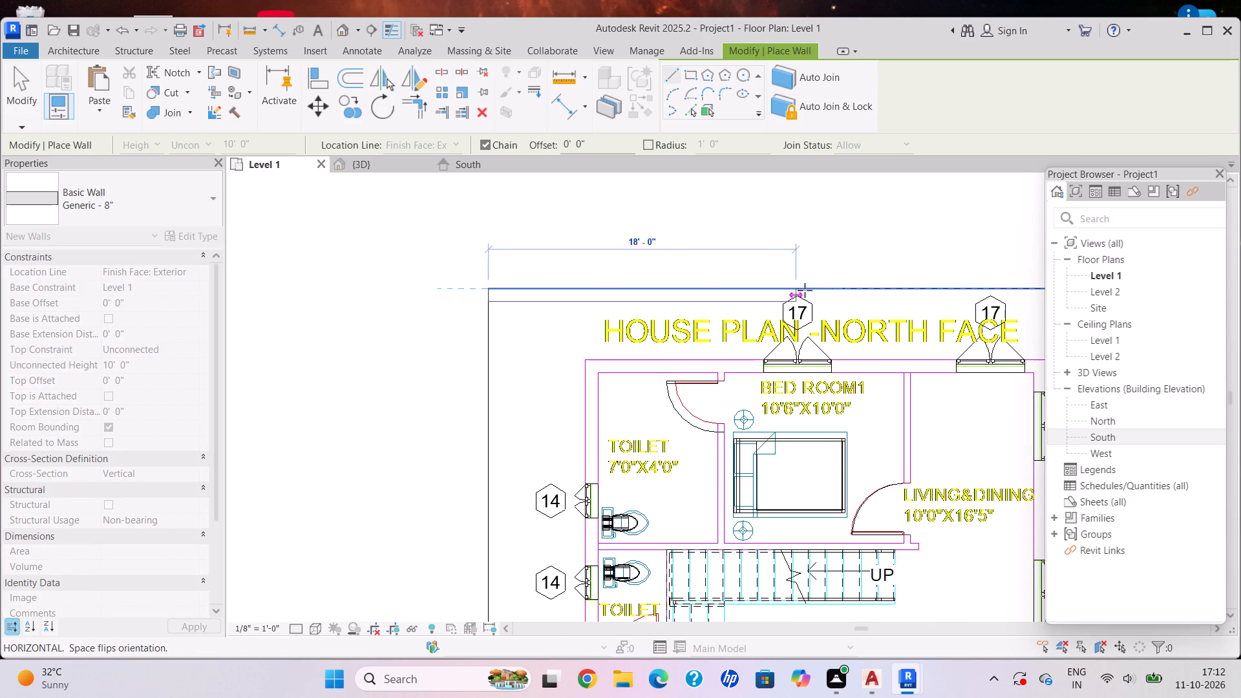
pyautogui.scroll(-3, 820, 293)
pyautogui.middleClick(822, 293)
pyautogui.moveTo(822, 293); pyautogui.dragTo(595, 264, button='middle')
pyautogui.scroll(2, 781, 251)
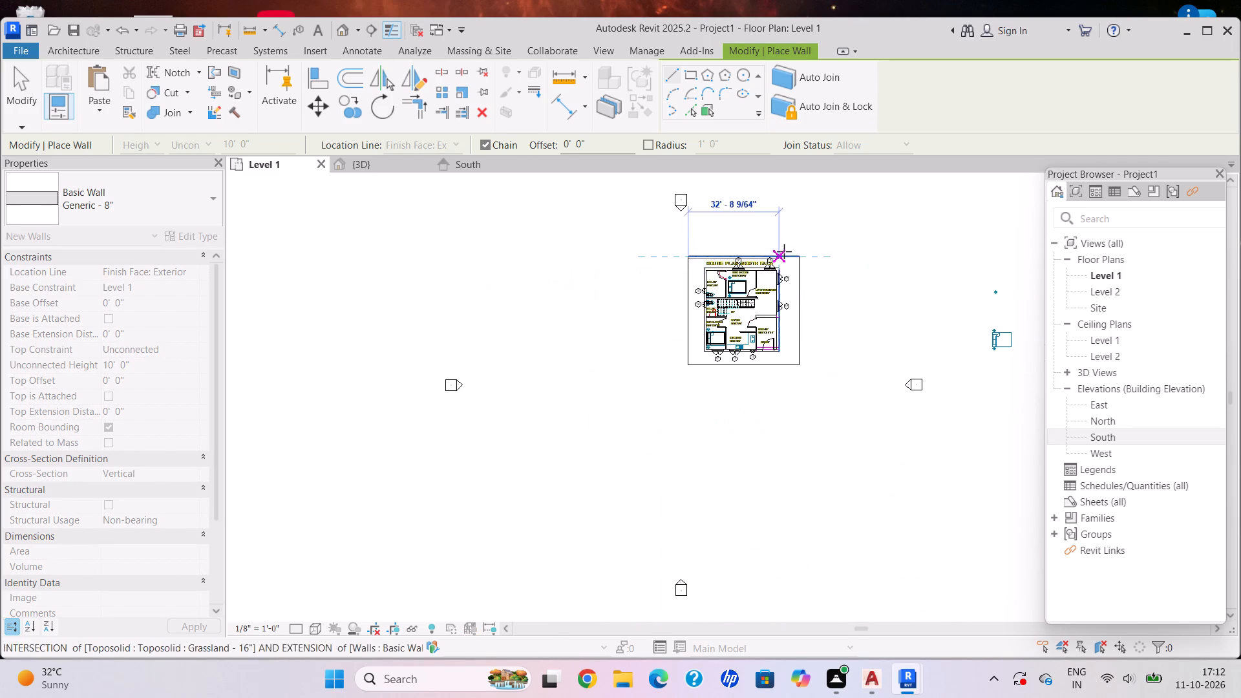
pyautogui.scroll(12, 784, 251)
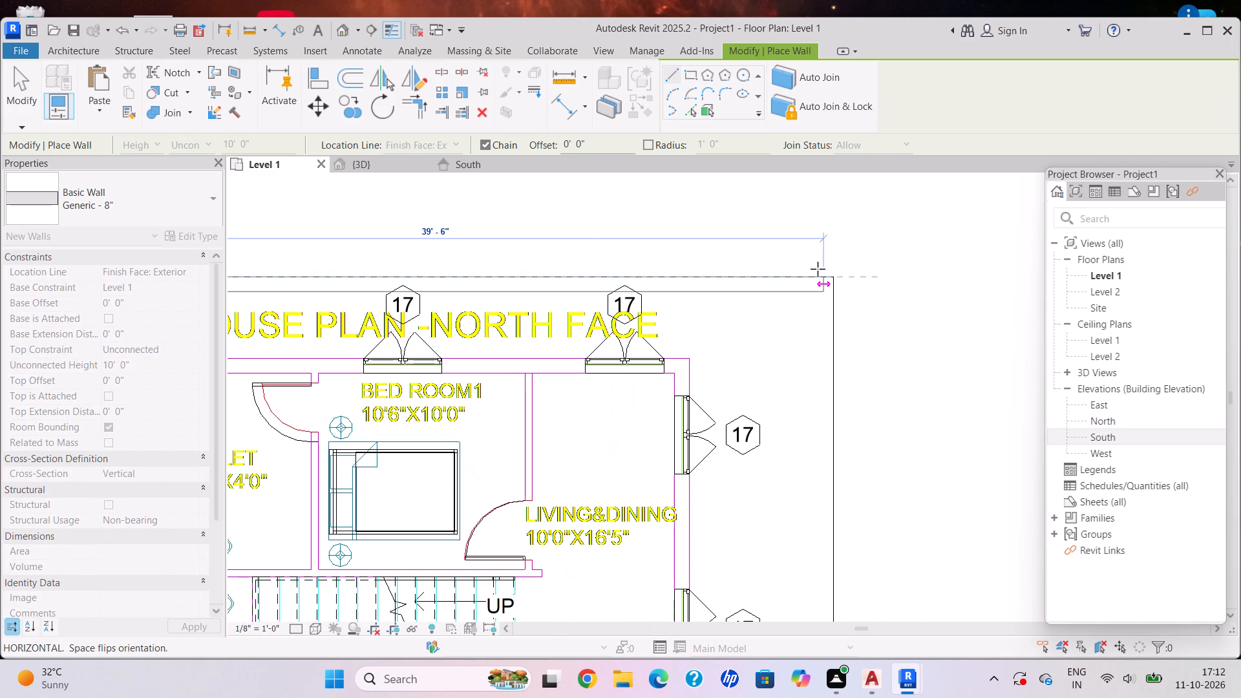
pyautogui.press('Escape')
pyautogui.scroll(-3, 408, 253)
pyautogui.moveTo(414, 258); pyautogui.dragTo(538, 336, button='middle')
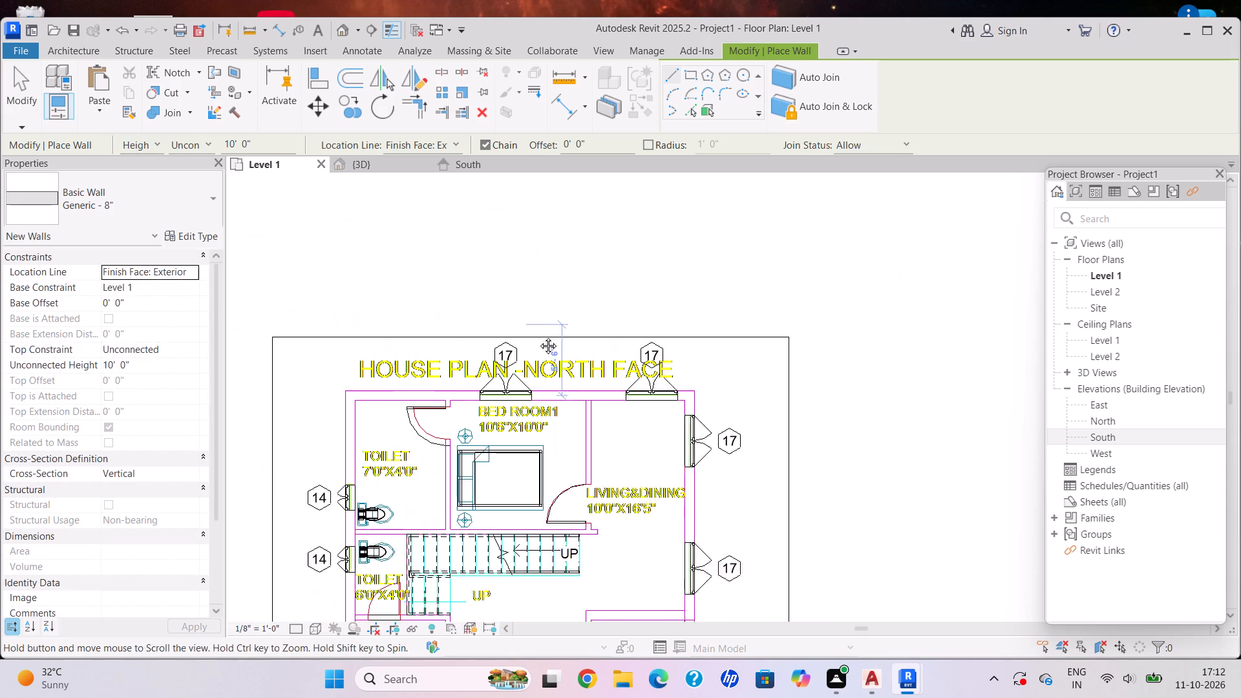
# Draw a closed rectangle of boundary walls, about 43' by 48', around the toposolid outline in the Level 1 plan.
pyautogui.moveTo(538, 336); pyautogui.dragTo(537, 335, button='middle')
pyautogui.click(276, 292)
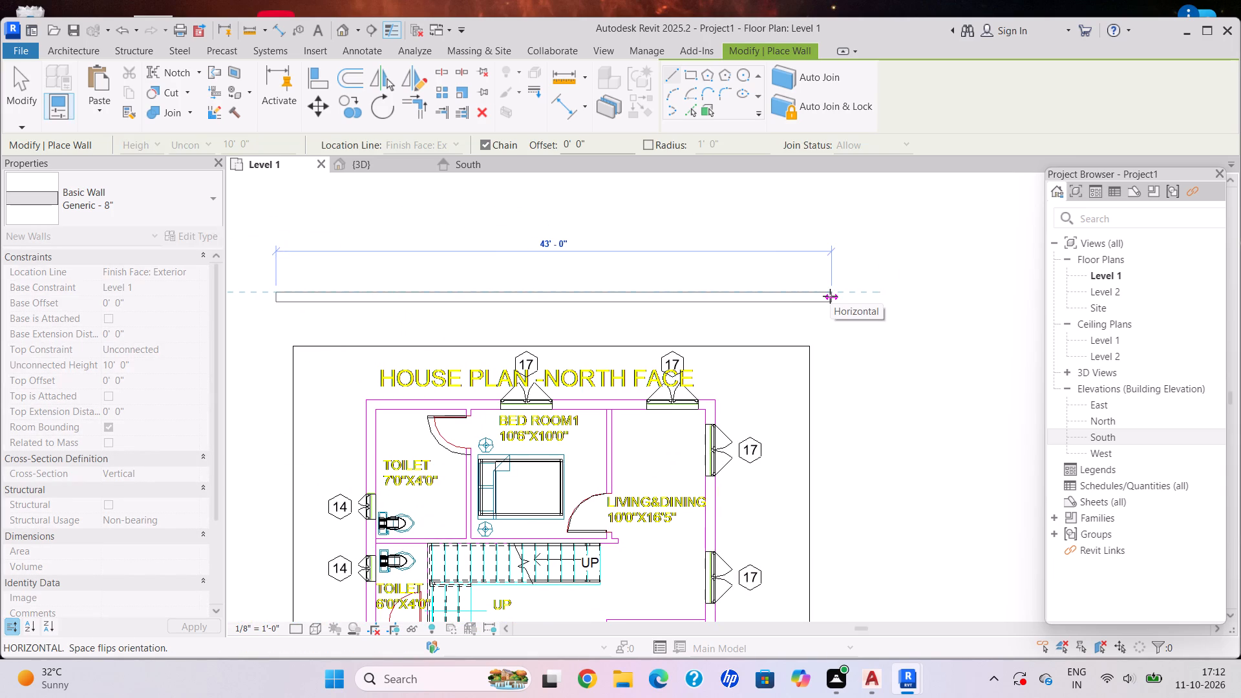
pyautogui.click(830, 296)
pyautogui.scroll(-5, 856, 454)
pyautogui.moveTo(856, 458); pyautogui.dragTo(820, 281, button='middle')
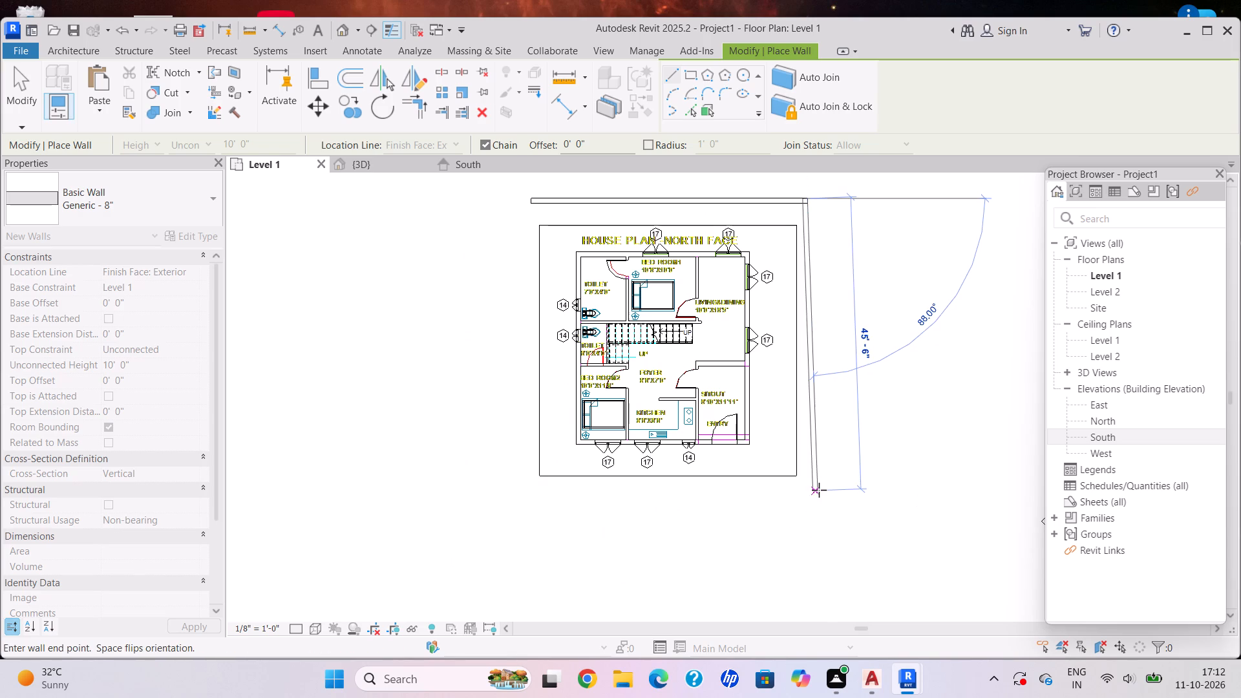
pyautogui.click(813, 506)
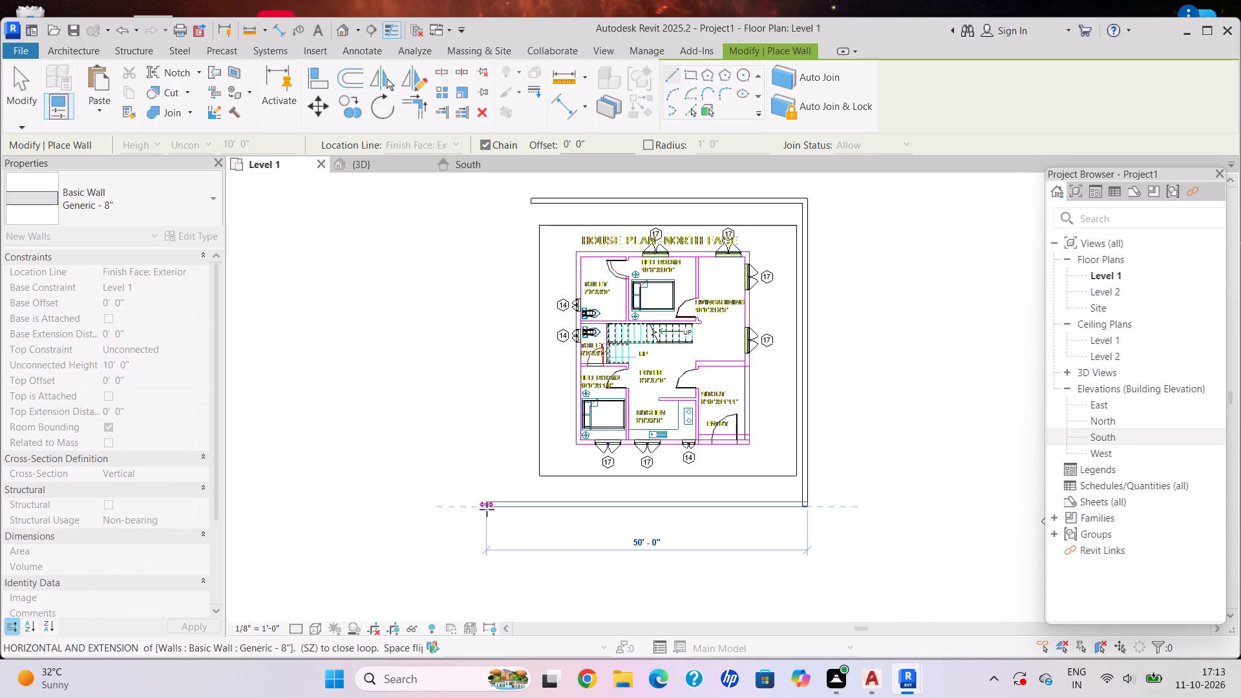
pyautogui.click(527, 514)
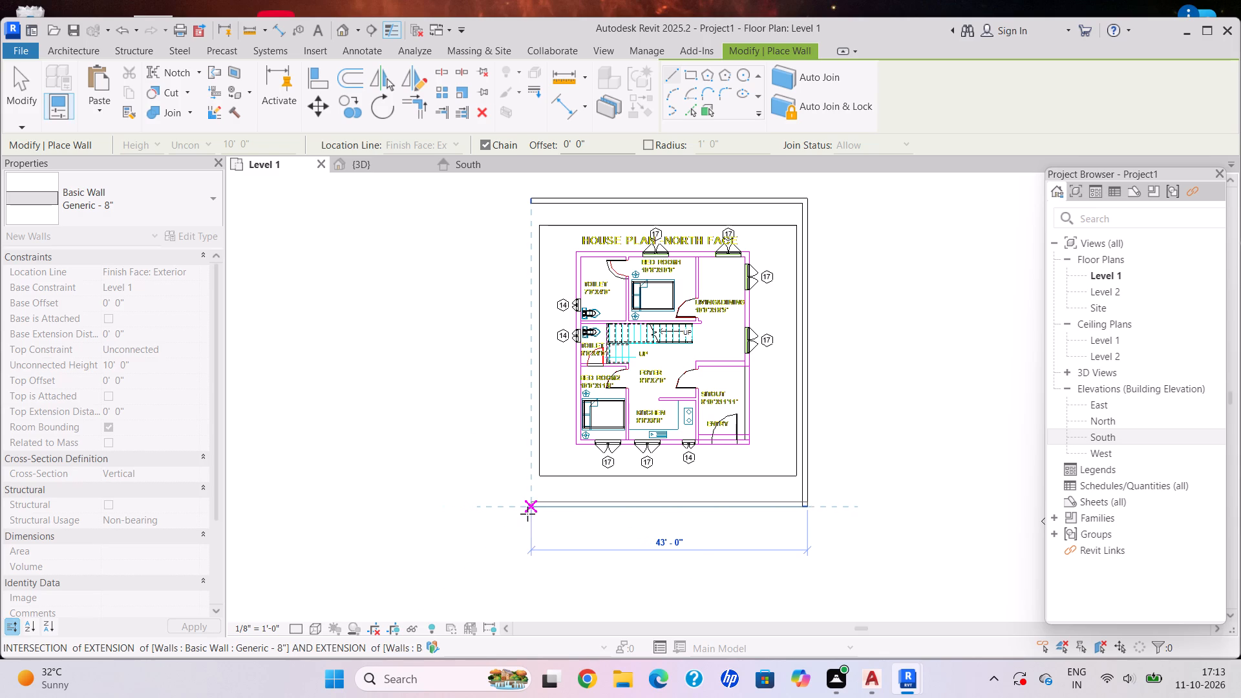
pyautogui.click(529, 201)
pyautogui.press('Escape')
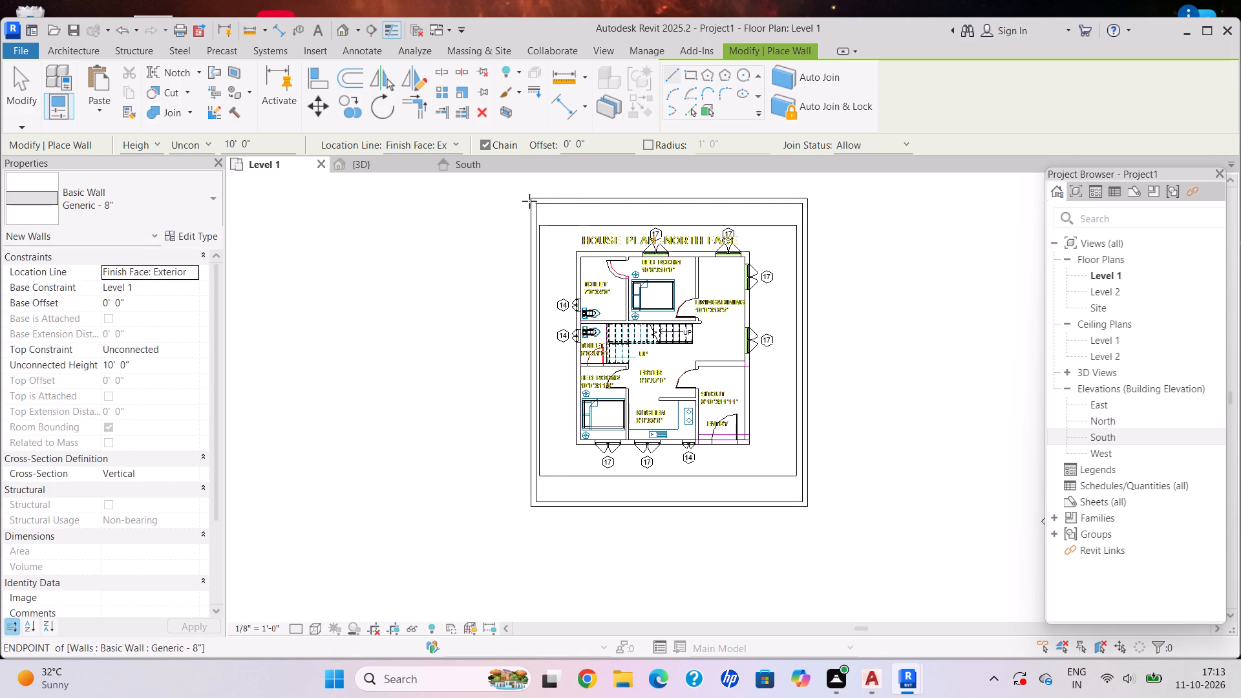
# In the 3D view, set the unconnected height of the entrance-side boundary wall to 5'.
pyautogui.click(366, 156)
pyautogui.click(369, 162)
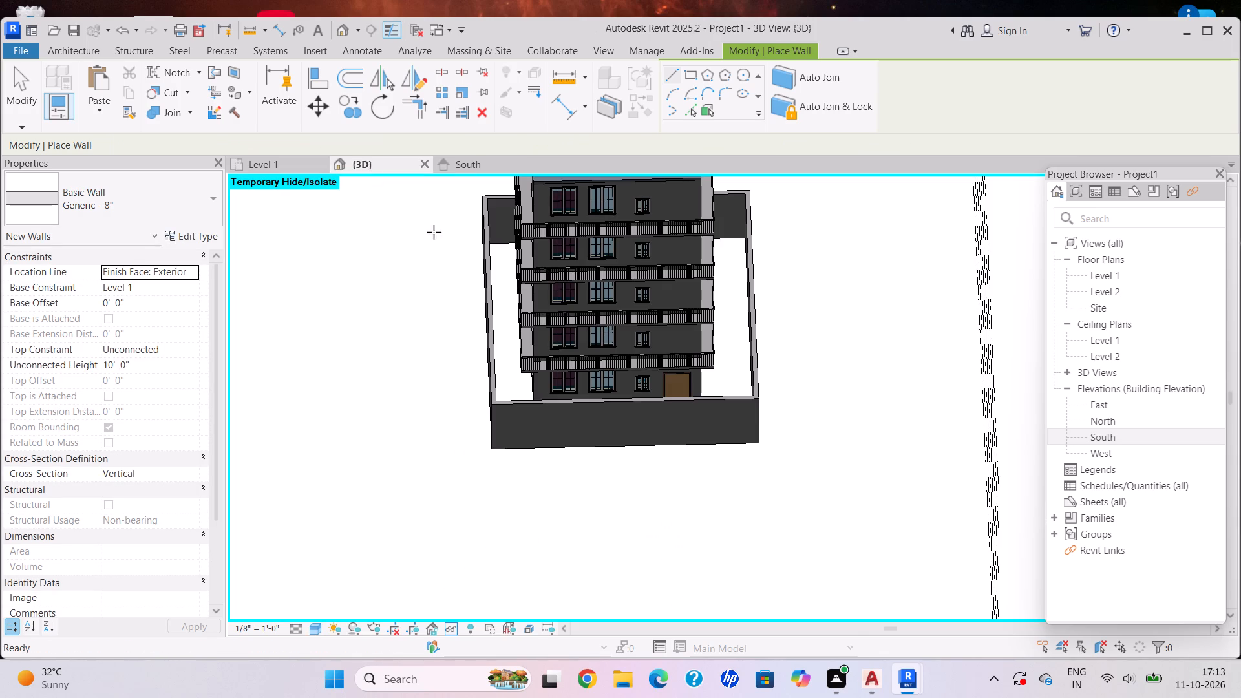
pyautogui.press('Escape')
pyautogui.keyDown('shift'); pyautogui.moveTo(806, 474); pyautogui.dragTo(723, 317, button='middle'); pyautogui.keyUp('shift')
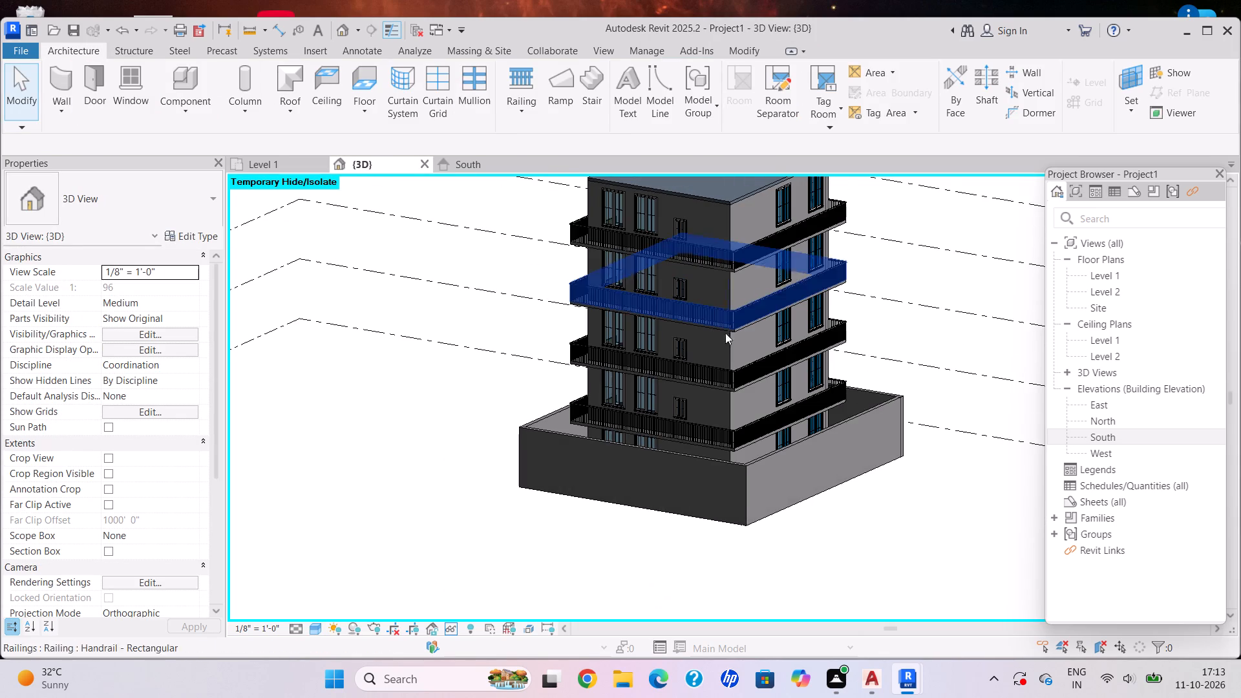
pyautogui.keyDown('shift'); pyautogui.moveTo(744, 482); pyautogui.dragTo(737, 677, button='middle'); pyautogui.keyUp('shift')
pyautogui.keyDown('shift'); pyautogui.scroll(-1, 745, 622); pyautogui.keyUp('shift')
pyautogui.keyDown('shift'); pyautogui.moveTo(770, 476); pyautogui.dragTo(827, 477, button='middle'); pyautogui.keyUp('shift')
pyautogui.keyDown('shift'); pyautogui.scroll(1, 823, 492); pyautogui.keyUp('shift')
pyautogui.scroll(4, 707, 357)
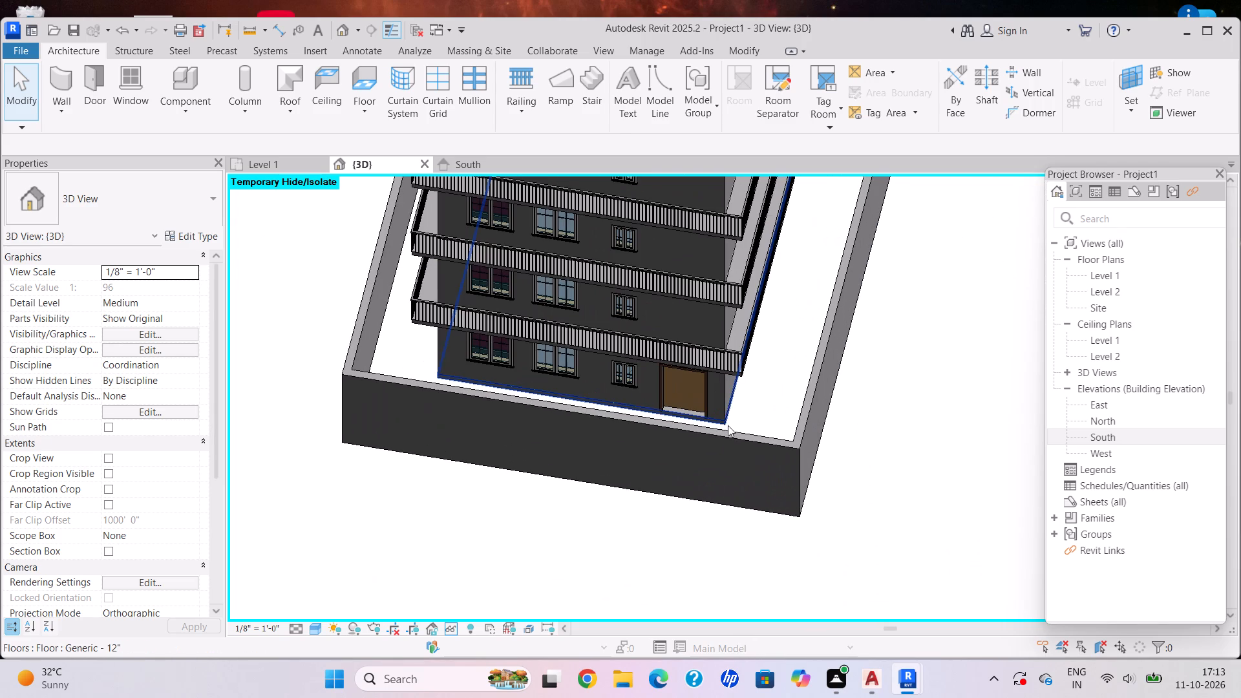
pyautogui.click(726, 439)
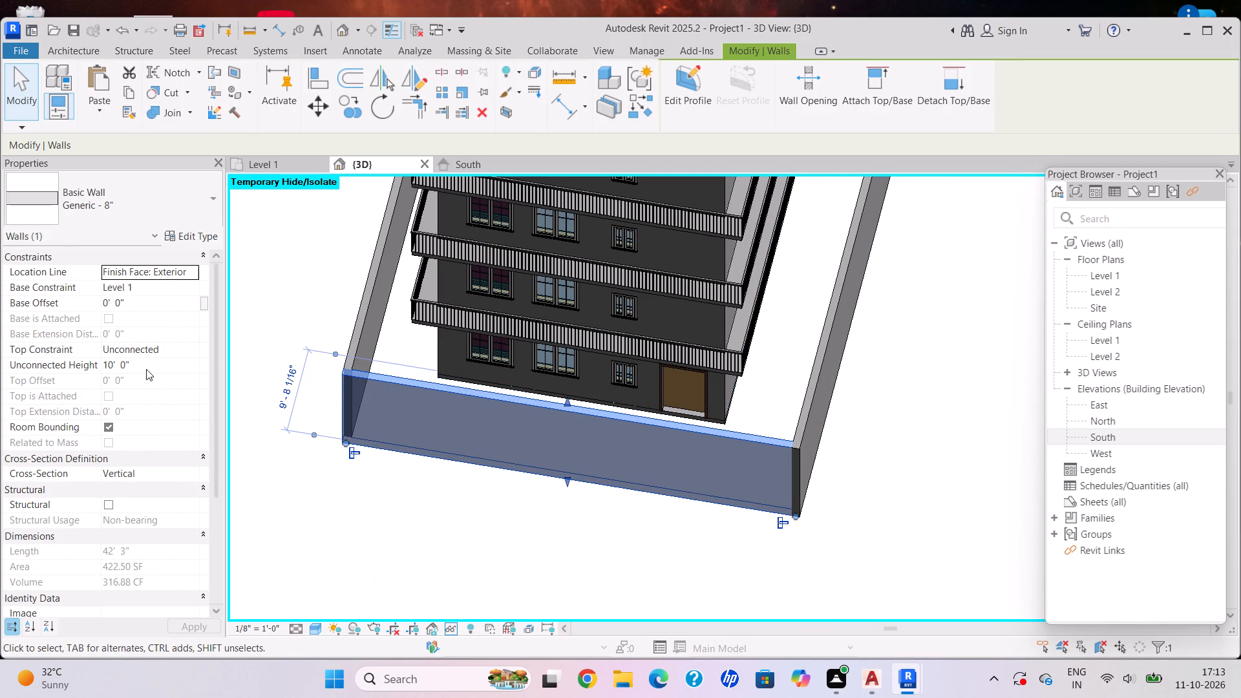
pyautogui.click(154, 368)
pyautogui.press('BackSpace')
pyautogui.write("5'")
pyautogui.press('Return')
pyautogui.press('Escape')
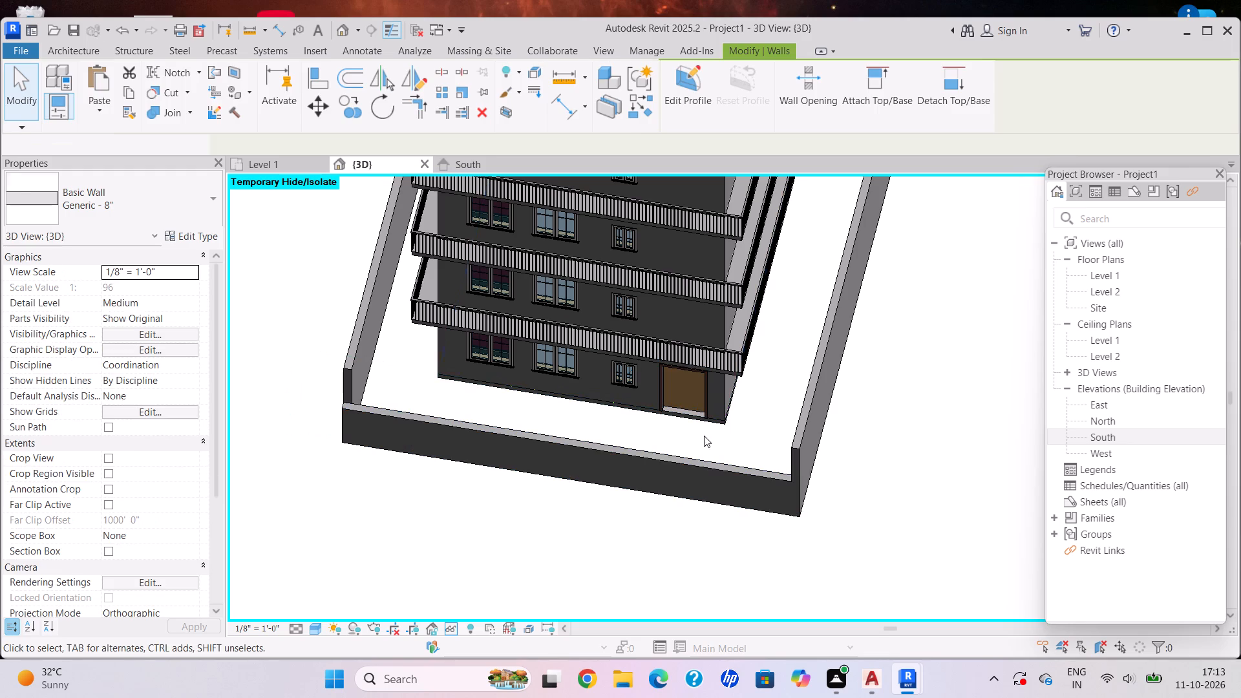
# Set the unconnected height of the east boundary wall, adjoining the entrance-side wall, to 5'.
pyautogui.keyDown('shift'); pyautogui.middleClick(864, 471); pyautogui.keyUp('shift')
pyautogui.keyDown('shift'); pyautogui.middleClick(861, 469); pyautogui.keyUp('shift')
pyautogui.keyDown('shift'); pyautogui.moveTo(834, 456); pyautogui.dragTo(738, 417, button='middle'); pyautogui.keyUp('shift')
pyautogui.moveTo(799, 523); pyautogui.dragTo(611, 358, button='middle')
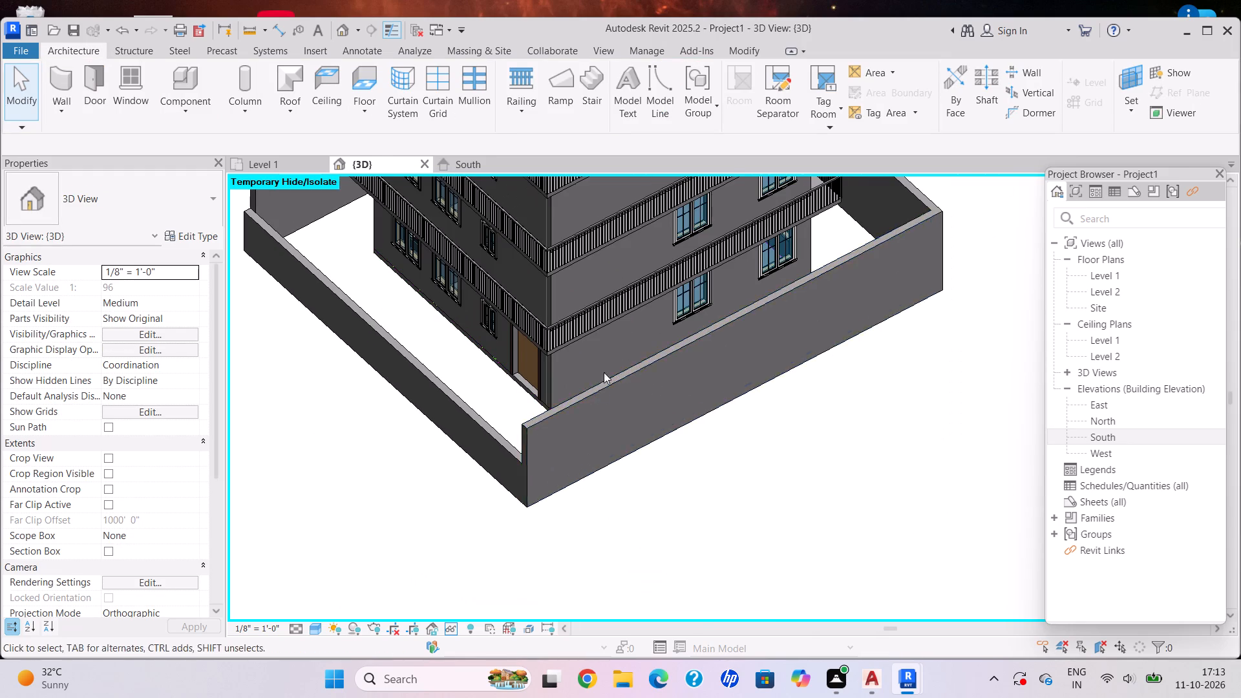
pyautogui.click(560, 408)
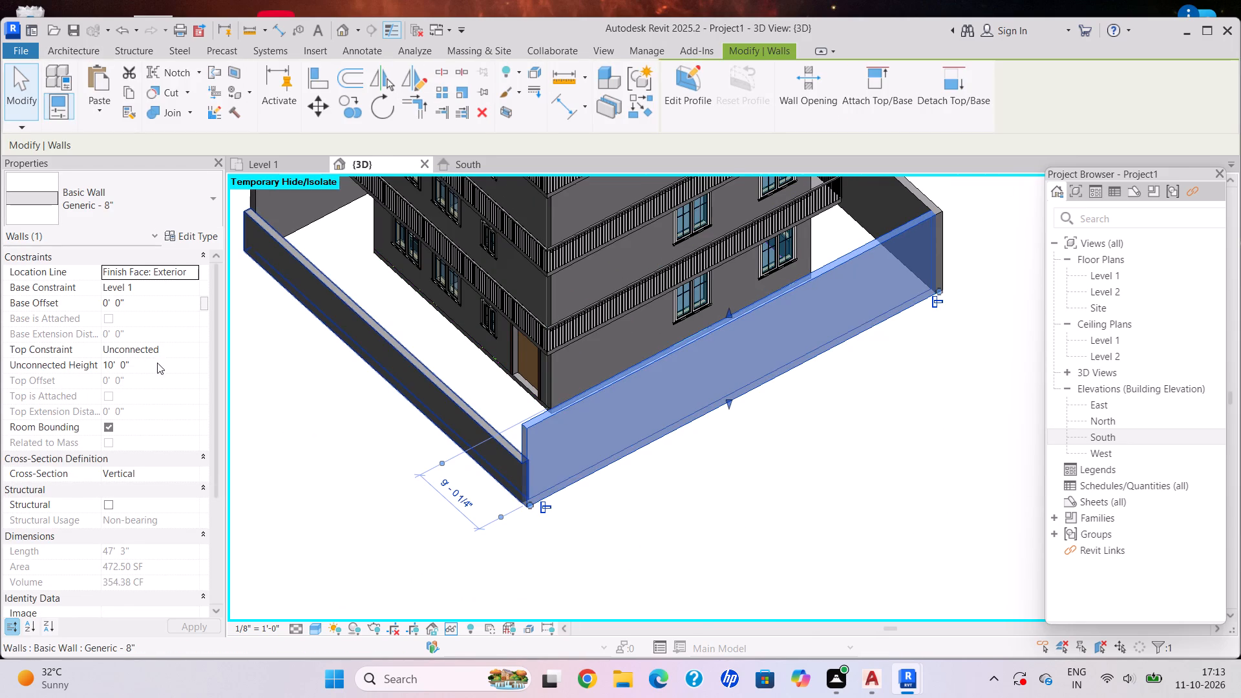
pyautogui.click(157, 363)
pyautogui.press('BackSpace')
pyautogui.write("5'")
pyautogui.press('Return')
pyautogui.press('Escape')
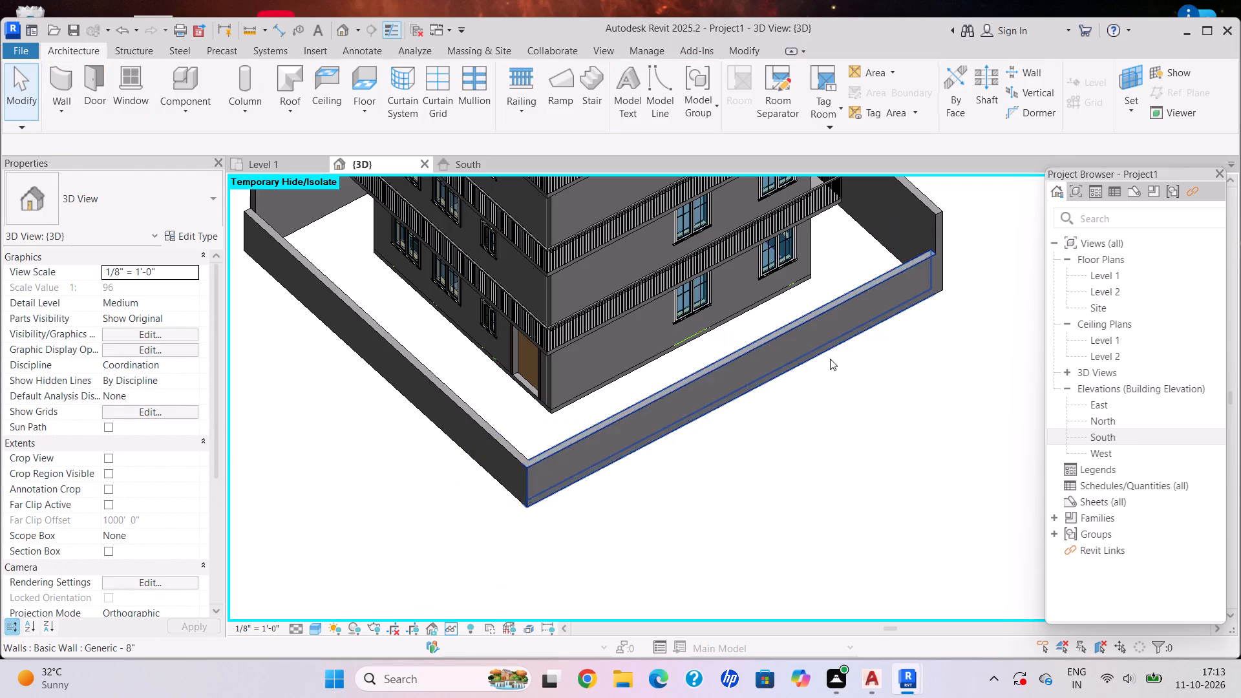
# Set the unconnected height of the rear boundary wall, opposite the entrance, to 5'.
pyautogui.scroll(-4, 997, 303)
pyautogui.keyDown('shift'); pyautogui.moveTo(999, 303); pyautogui.dragTo(743, 280, button='middle'); pyautogui.keyUp('shift')
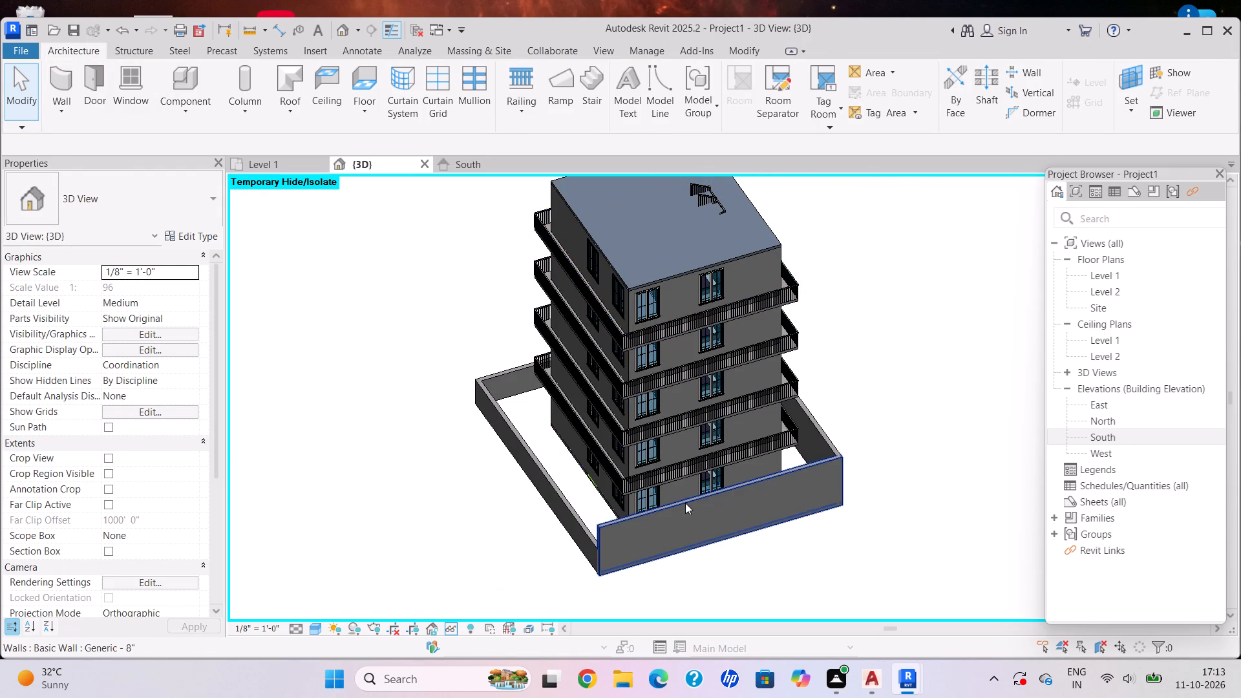
pyautogui.click(685, 503)
pyautogui.click(164, 366)
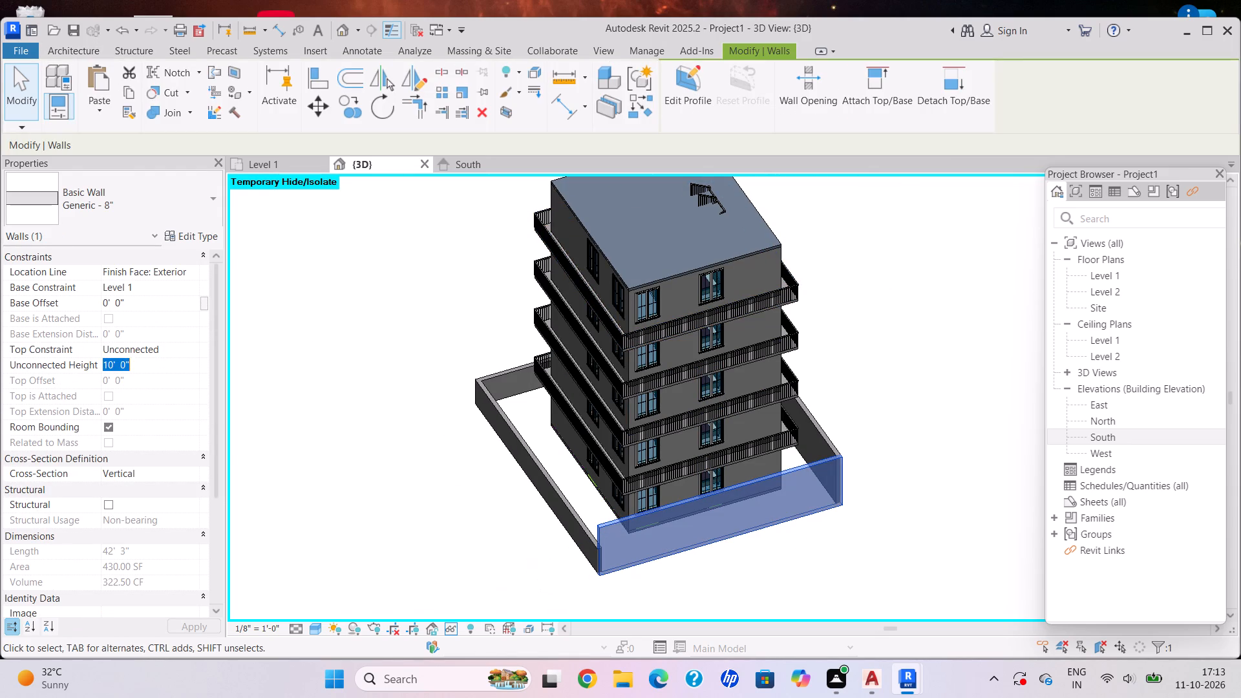
pyautogui.press('BackSpace')
pyautogui.write("5'")
pyautogui.press('Return')
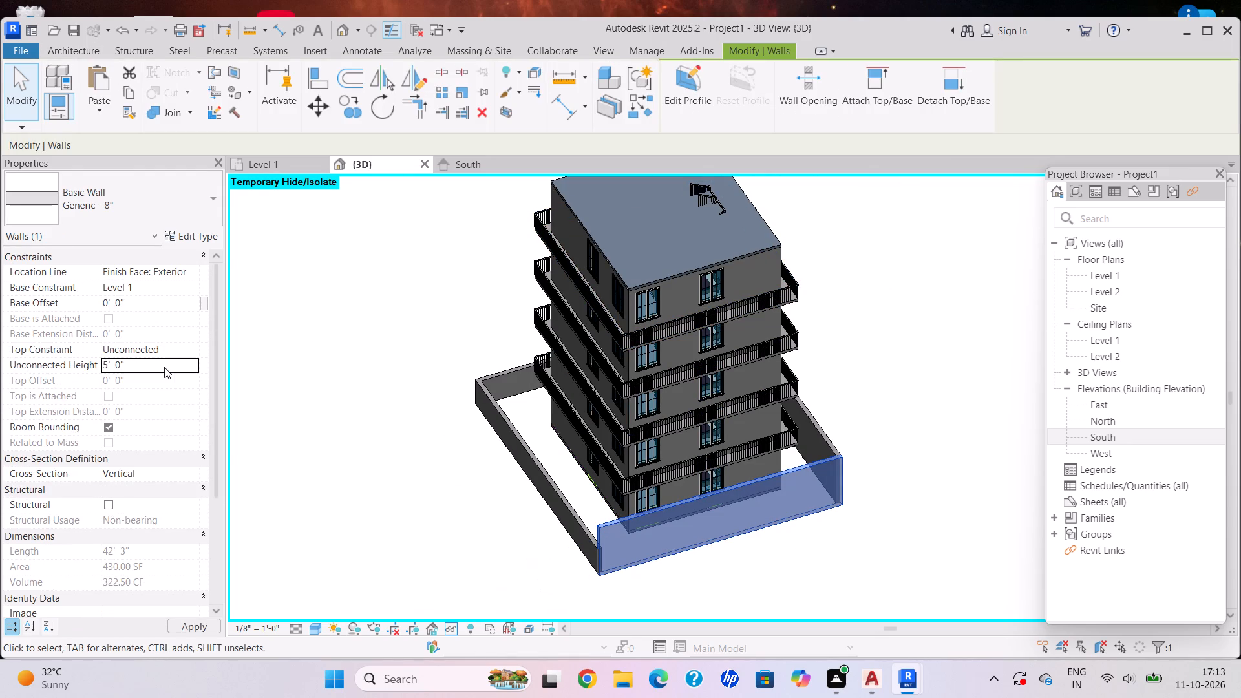
pyautogui.press('Escape')
# Set the unconnected height of the remaining boundary wall, on the toilet side of the house, to 5'.
pyautogui.scroll(-3, 842, 481)
pyautogui.keyDown('shift'); pyautogui.moveTo(824, 481); pyautogui.dragTo(591, 420, button='middle'); pyautogui.keyUp('shift')
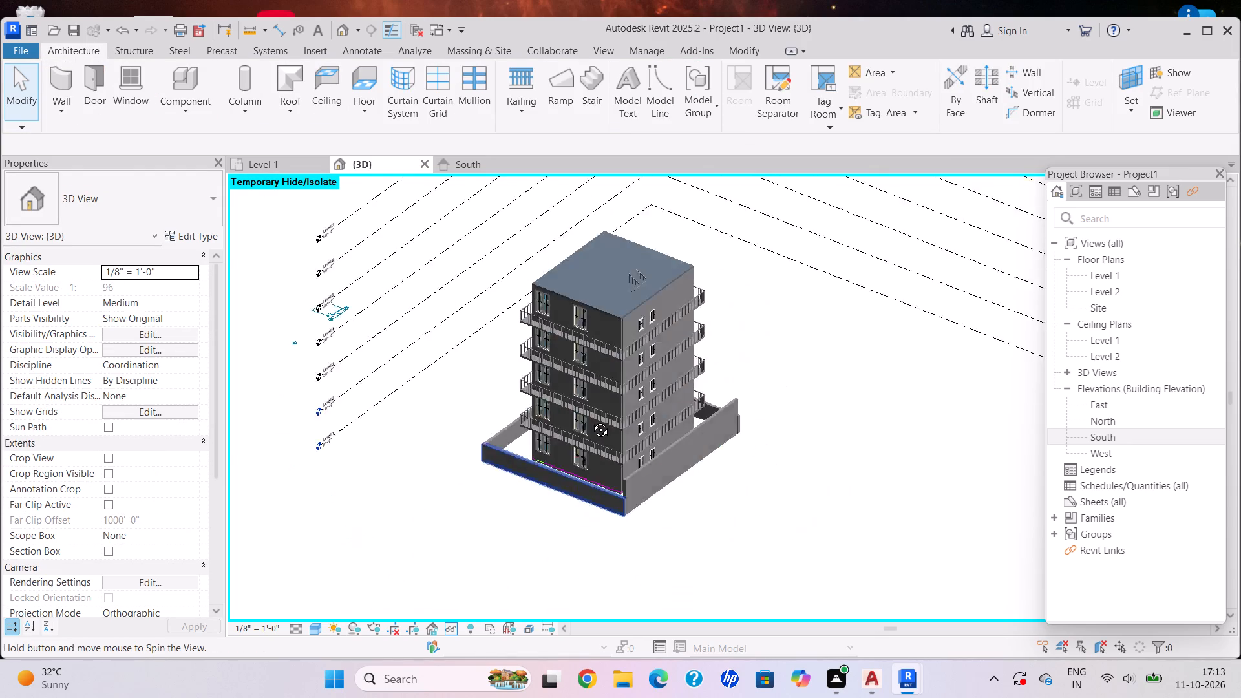
pyautogui.keyDown('shift'); pyautogui.moveTo(591, 420); pyautogui.dragTo(515, 401, button='middle'); pyautogui.keyUp('shift')
pyautogui.scroll(5, 526, 410)
pyautogui.click(445, 372)
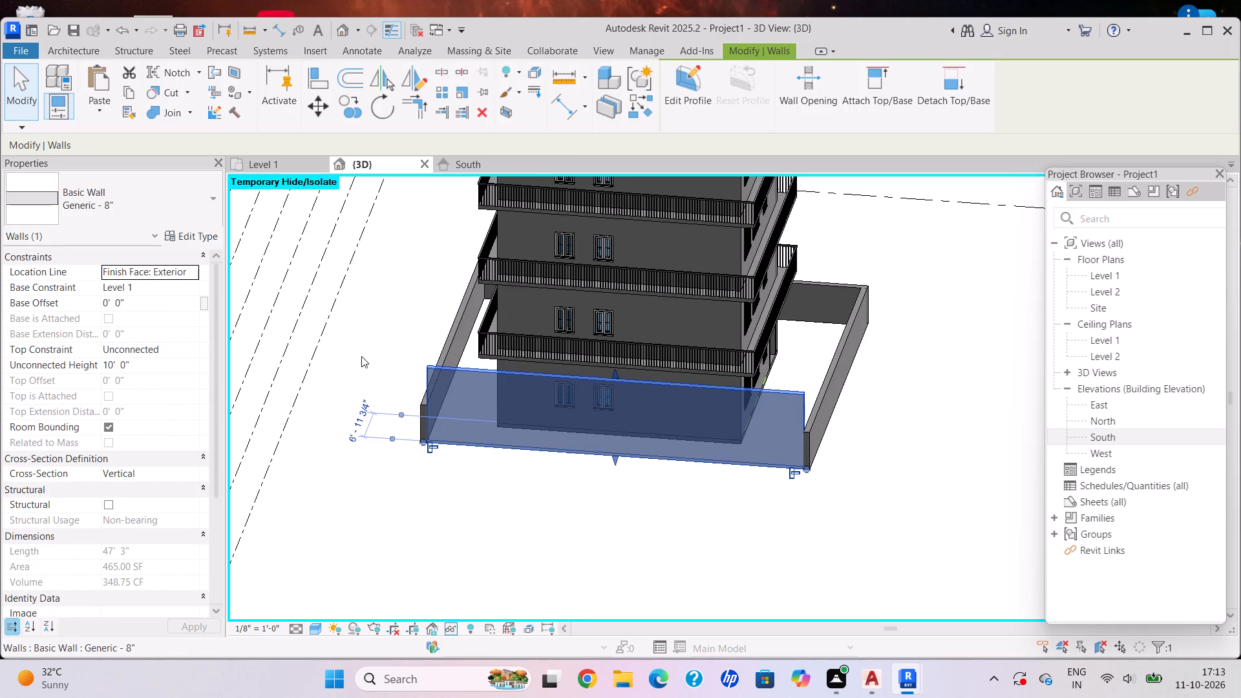
pyautogui.click(175, 368)
pyautogui.press('BackSpace')
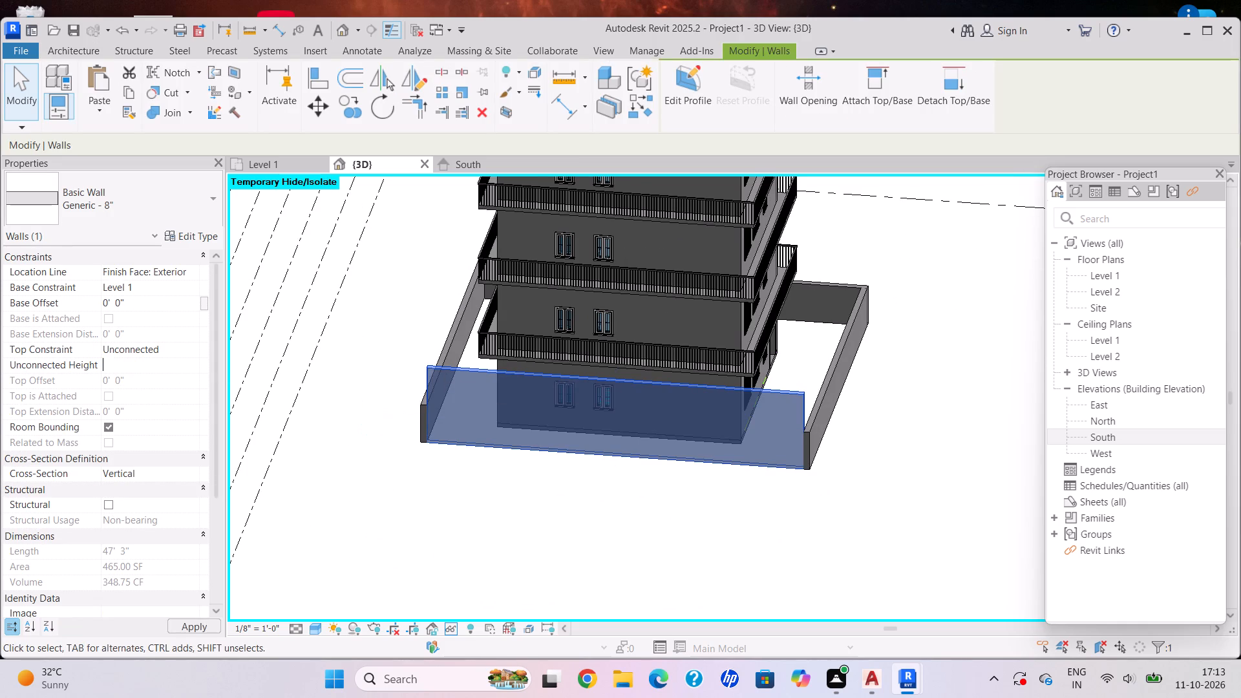
pyautogui.write("5'")
pyautogui.press('Return')
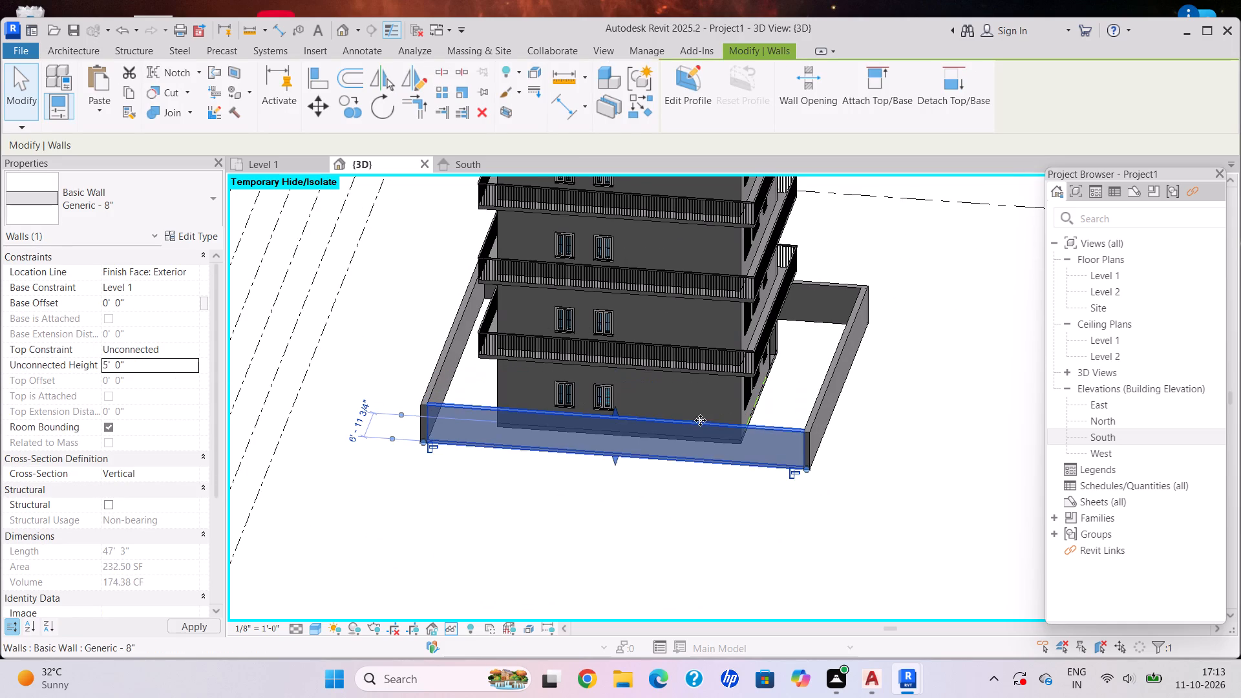
pyautogui.press('Escape')
# Open the boundary sketch of the Generic - 12" floor at the building's base for editing.
pyautogui.scroll(-5, 708, 427)
pyautogui.keyDown('shift'); pyautogui.moveTo(717, 416); pyautogui.dragTo(931, 270, button='middle'); pyautogui.keyUp('shift')
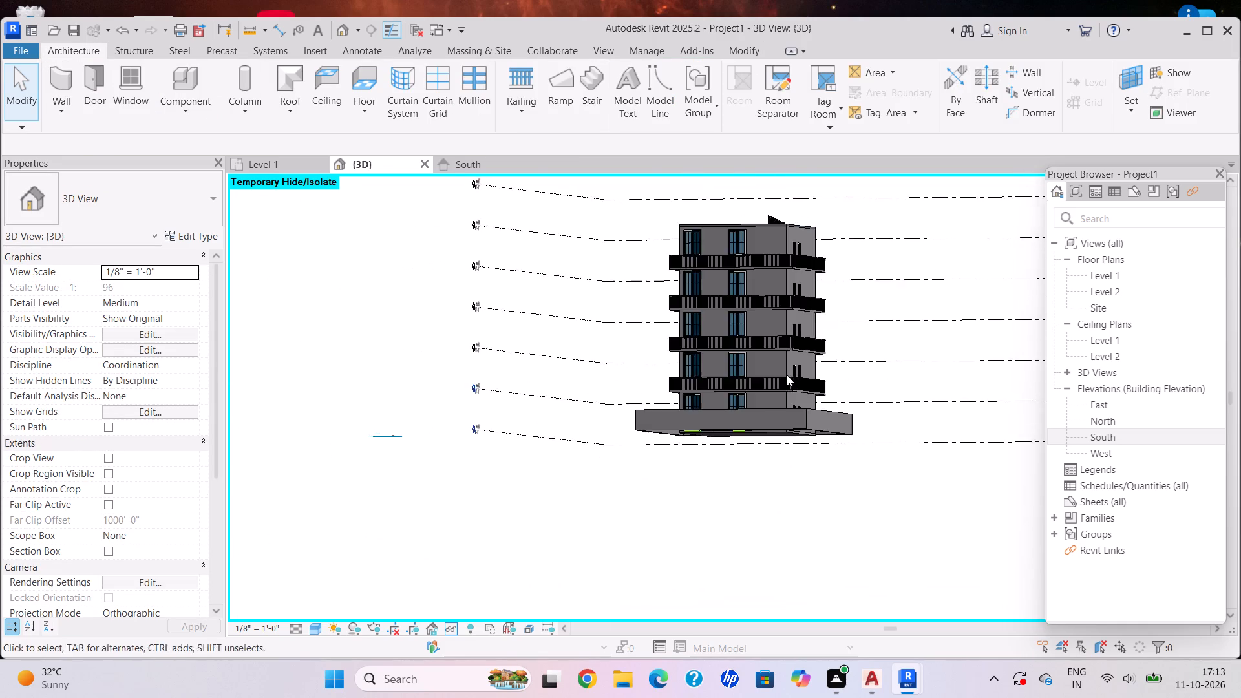
pyautogui.scroll(4, 760, 393)
pyautogui.keyDown('shift'); pyautogui.moveTo(787, 428); pyautogui.dragTo(716, 655, button='middle'); pyautogui.keyUp('shift')
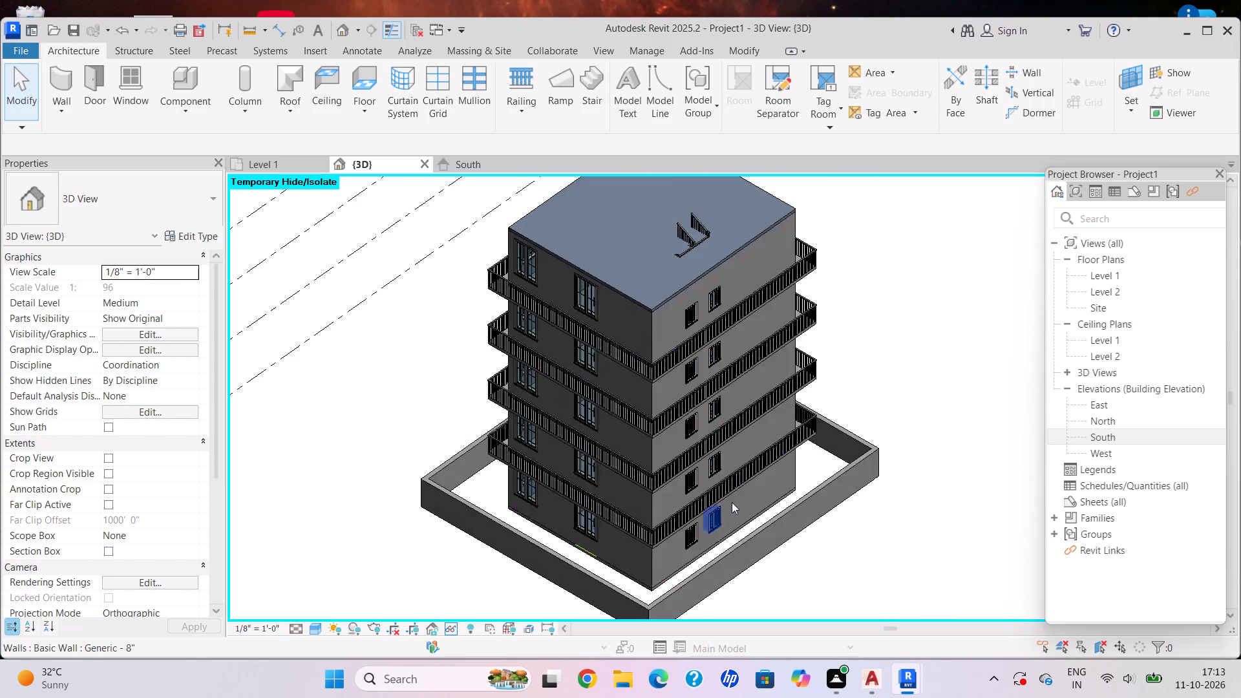
pyautogui.scroll(1, 734, 499)
pyautogui.moveTo(737, 472); pyautogui.dragTo(709, 326, button='middle')
pyautogui.keyDown('shift'); pyautogui.moveTo(628, 453); pyautogui.dragTo(650, 500, button='middle'); pyautogui.keyUp('shift')
pyautogui.scroll(9, 650, 482)
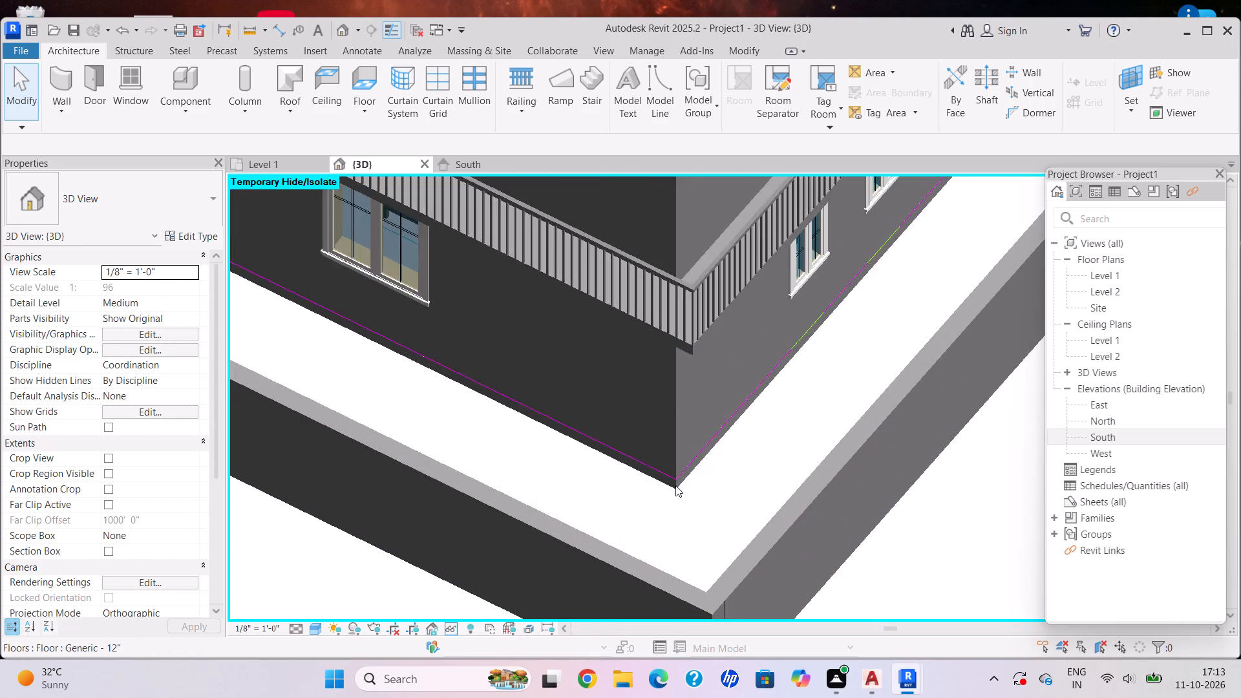
pyautogui.keyDown('shift'); pyautogui.moveTo(675, 485); pyautogui.dragTo(673, 457, button='middle'); pyautogui.keyUp('shift')
pyautogui.scroll(6, 650, 467)
pyautogui.click(661, 458)
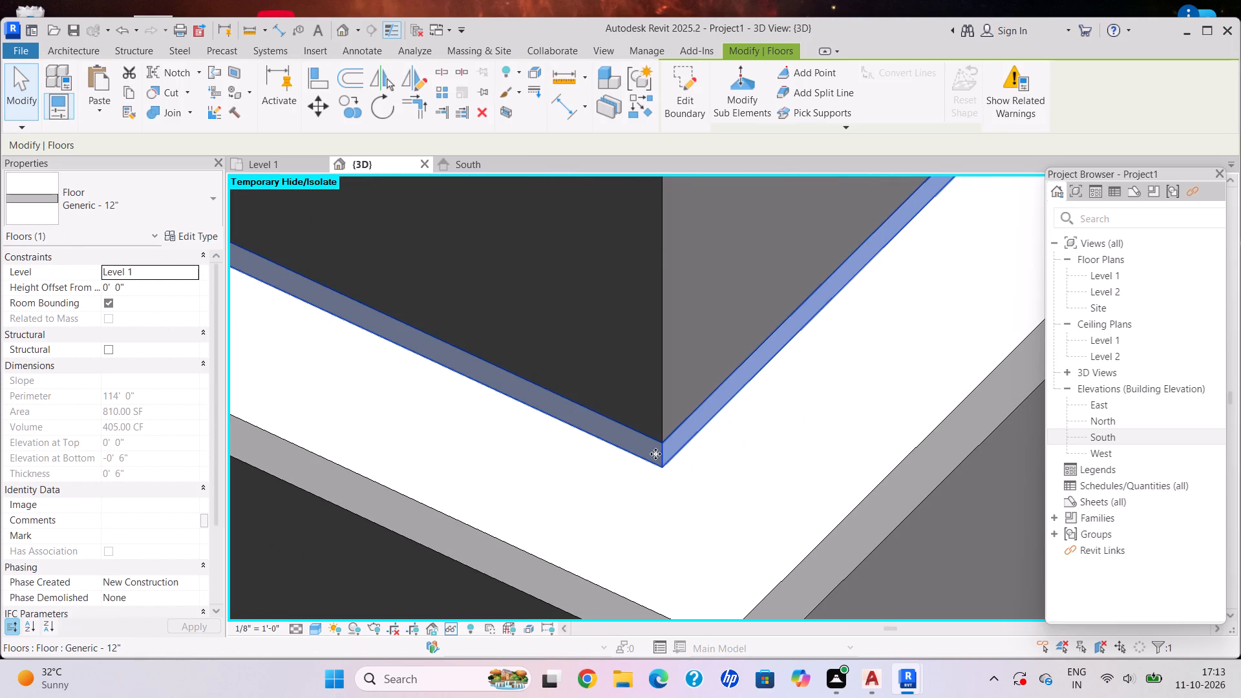
pyautogui.click(676, 103)
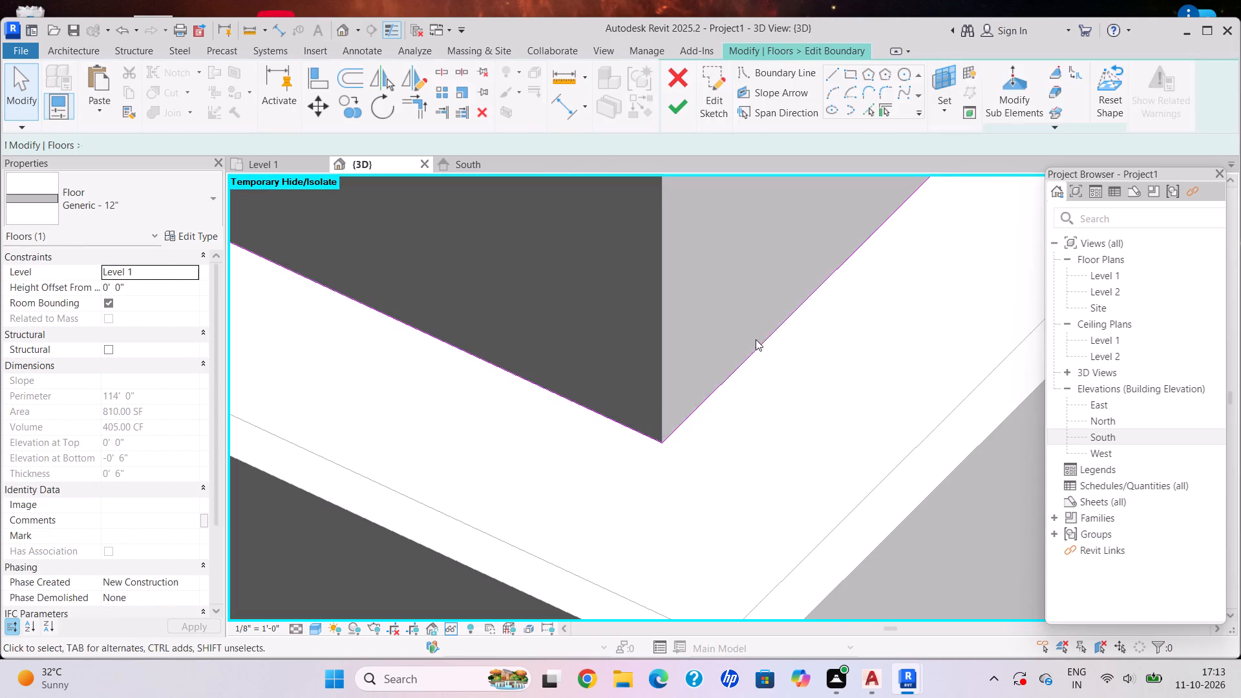
# Stretch the floor boundary's toilet-side edge outward until it reaches the boundary wall on that side.
pyautogui.click(755, 355)
pyautogui.moveTo(755, 355); pyautogui.dragTo(911, 461)
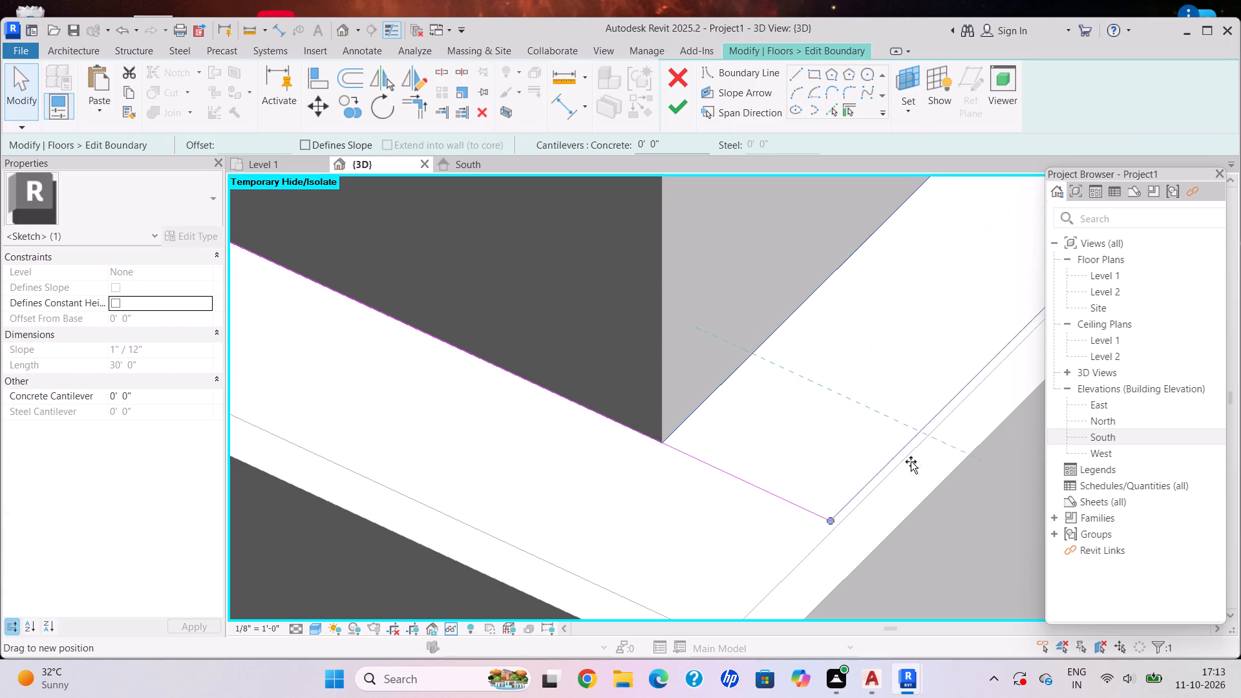
pyautogui.moveTo(911, 461); pyautogui.dragTo(937, 487)
pyautogui.scroll(-9, 903, 471)
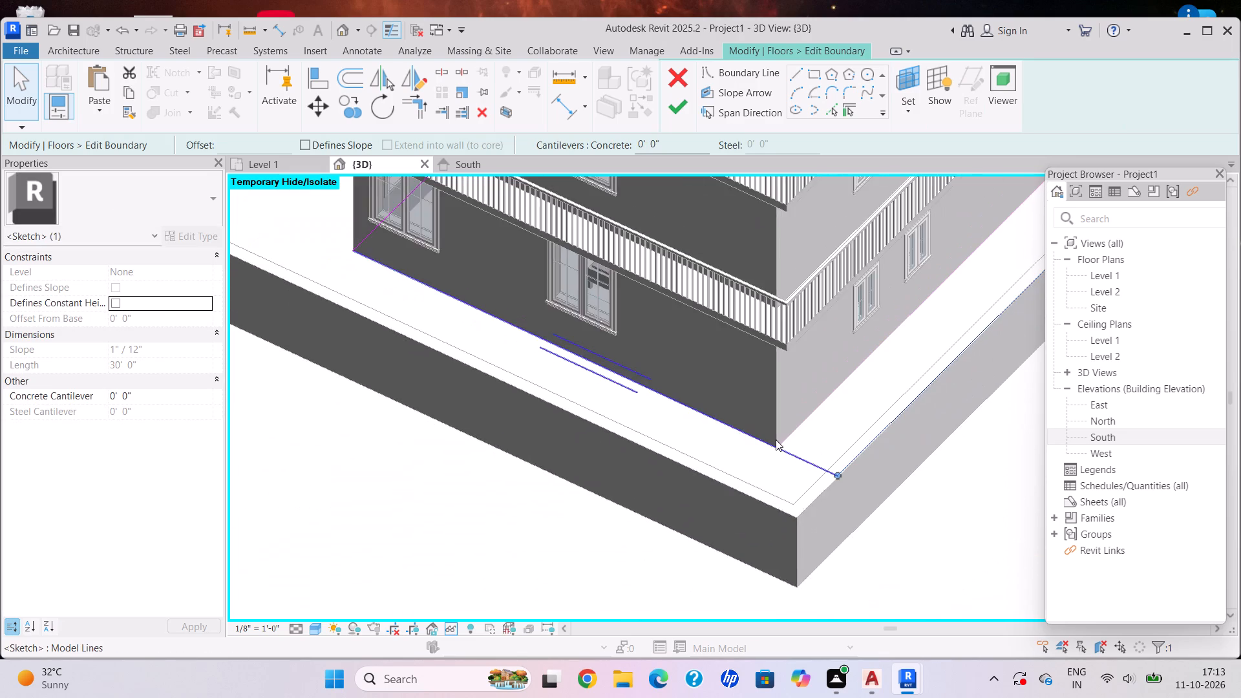
pyautogui.keyDown('shift'); pyautogui.moveTo(801, 453); pyautogui.dragTo(873, 525, button='middle'); pyautogui.keyUp('shift')
pyautogui.moveTo(988, 350); pyautogui.dragTo(776, 375, button='middle')
pyautogui.keyDown('shift'); pyautogui.moveTo(822, 370); pyautogui.dragTo(862, 380, button='middle'); pyautogui.keyUp('shift')
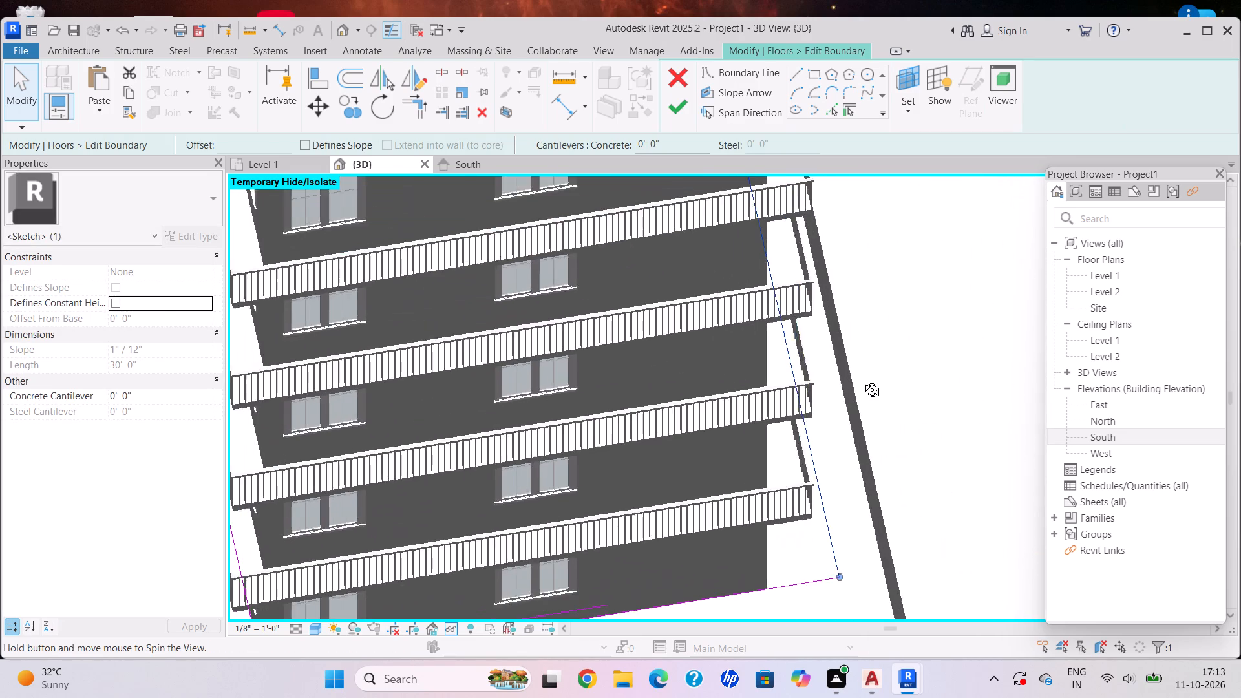
pyautogui.keyDown('shift'); pyautogui.moveTo(862, 380); pyautogui.dragTo(862, 380, button='middle'); pyautogui.keyUp('shift')
pyautogui.keyDown('shift'); pyautogui.moveTo(775, 436); pyautogui.dragTo(760, 391, button='middle'); pyautogui.keyUp('shift')
pyautogui.moveTo(799, 449); pyautogui.dragTo(818, 450)
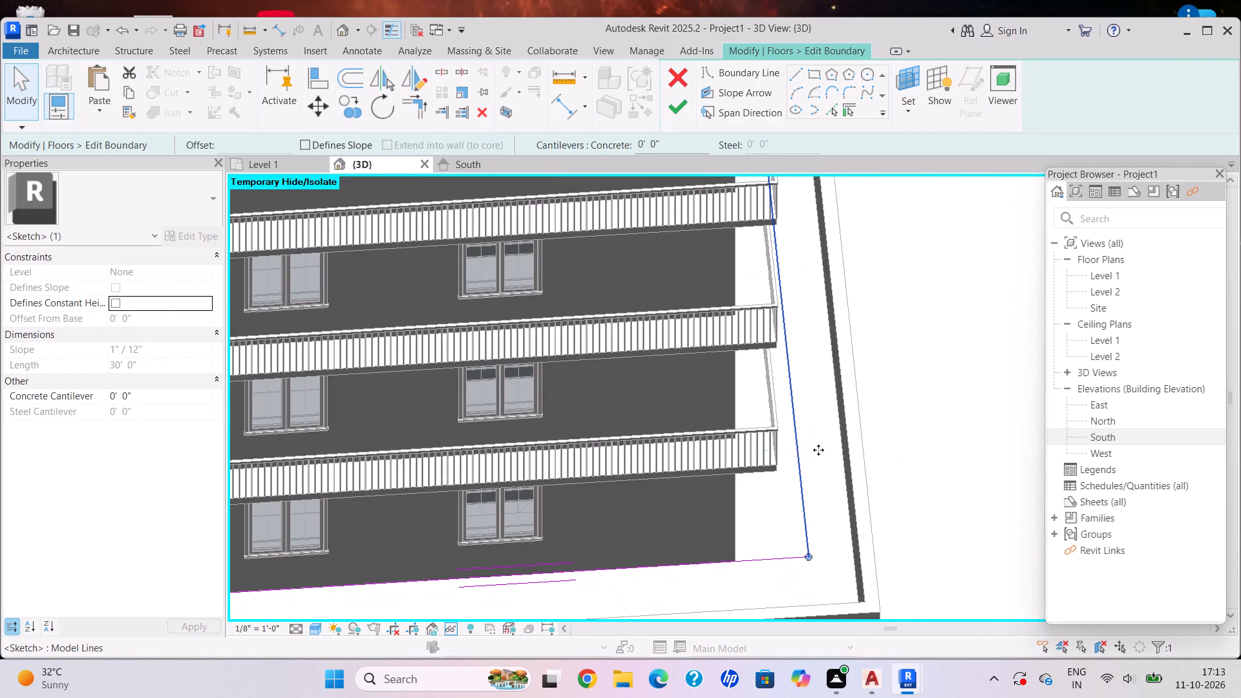
pyautogui.moveTo(818, 450); pyautogui.dragTo(838, 452)
pyautogui.scroll(-1, 796, 449)
# Stretch the floor boundary's rear edge, opposite the entrance, outward to the rear boundary wall.
pyautogui.moveTo(796, 449); pyautogui.dragTo(845, 378, button='middle')
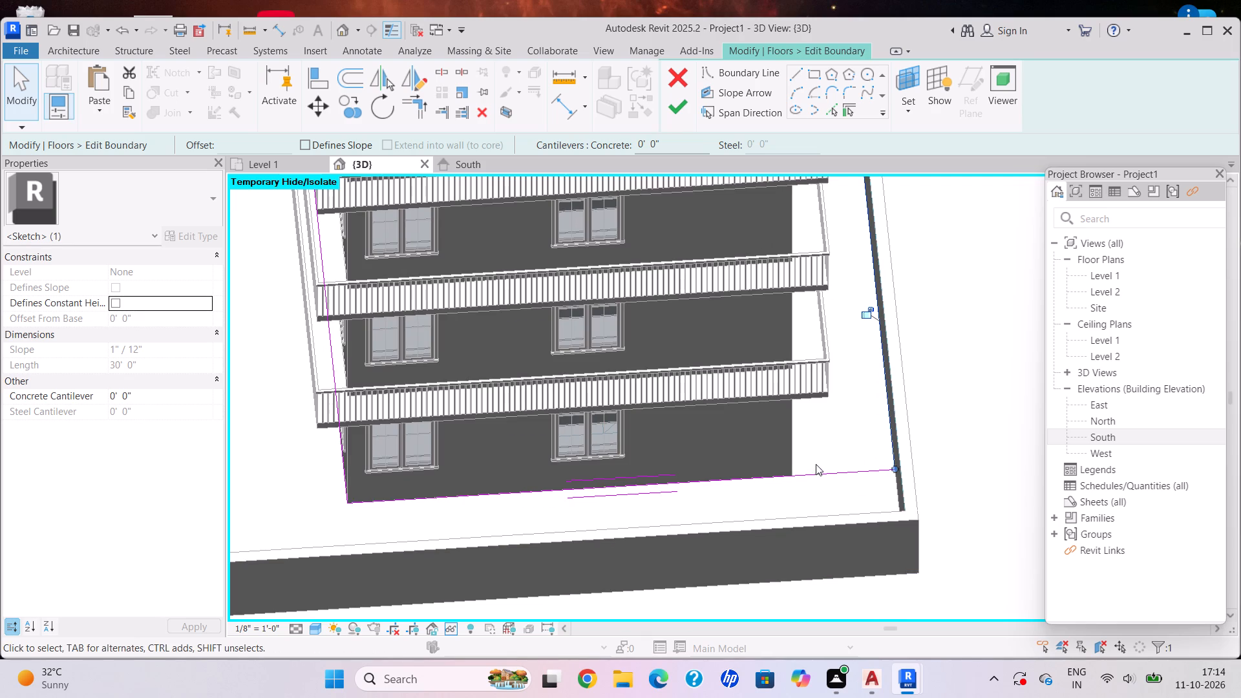
pyautogui.moveTo(817, 467); pyautogui.dragTo(824, 510)
pyautogui.keyDown('shift'); pyautogui.moveTo(817, 507); pyautogui.dragTo(654, 500, button='middle'); pyautogui.keyUp('shift')
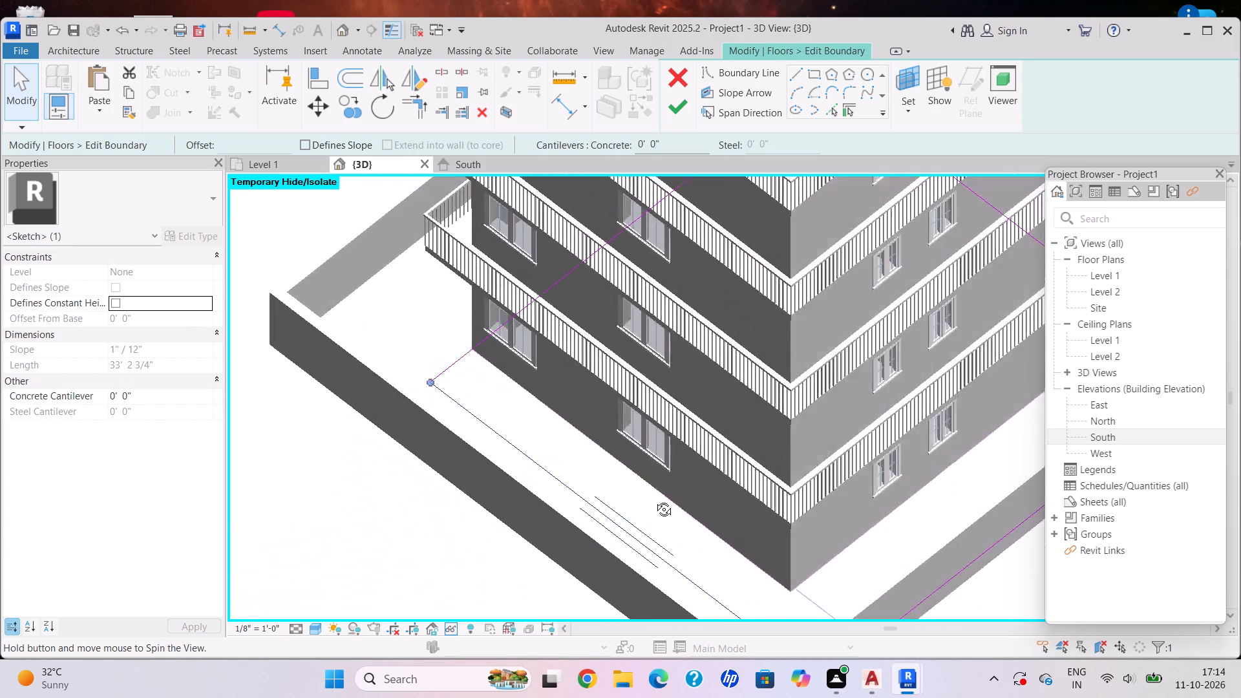
pyautogui.keyDown('shift'); pyautogui.moveTo(654, 500); pyautogui.dragTo(593, 460, button='middle'); pyautogui.keyUp('shift')
pyautogui.moveTo(617, 474); pyautogui.dragTo(602, 471)
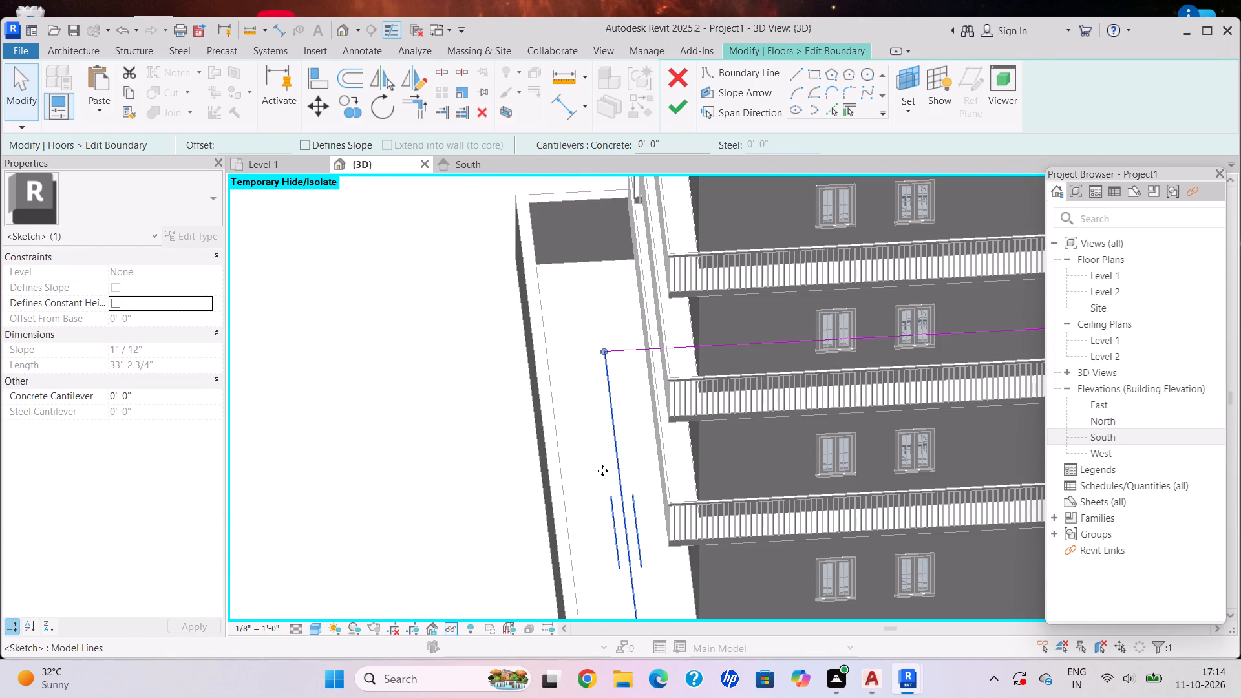
pyautogui.moveTo(602, 471); pyautogui.dragTo(565, 466)
pyautogui.scroll(-1, 595, 458)
pyautogui.keyDown('shift'); pyautogui.moveTo(595, 458); pyautogui.dragTo(568, 410, button='middle'); pyautogui.keyUp('shift')
pyautogui.scroll(3, 578, 476)
pyautogui.moveTo(596, 487); pyautogui.dragTo(586, 485)
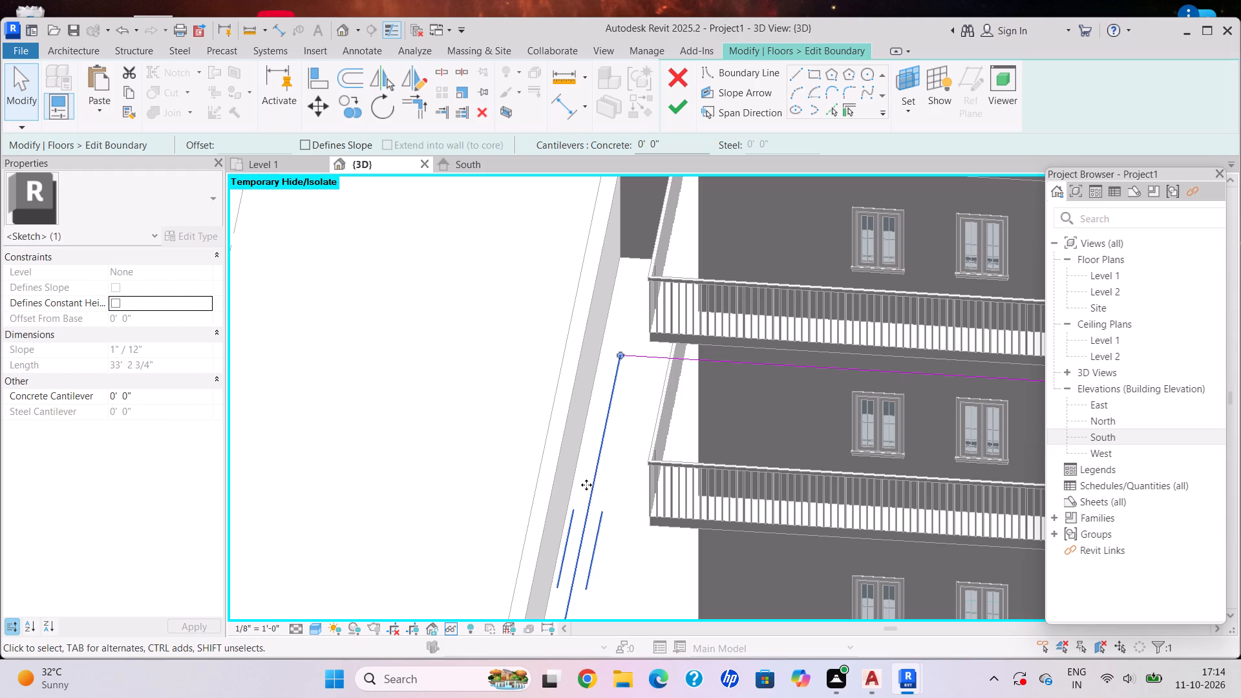
pyautogui.moveTo(586, 485); pyautogui.dragTo(571, 478)
pyautogui.scroll(-3, 581, 415)
pyautogui.moveTo(581, 346); pyautogui.dragTo(689, 544, button='middle')
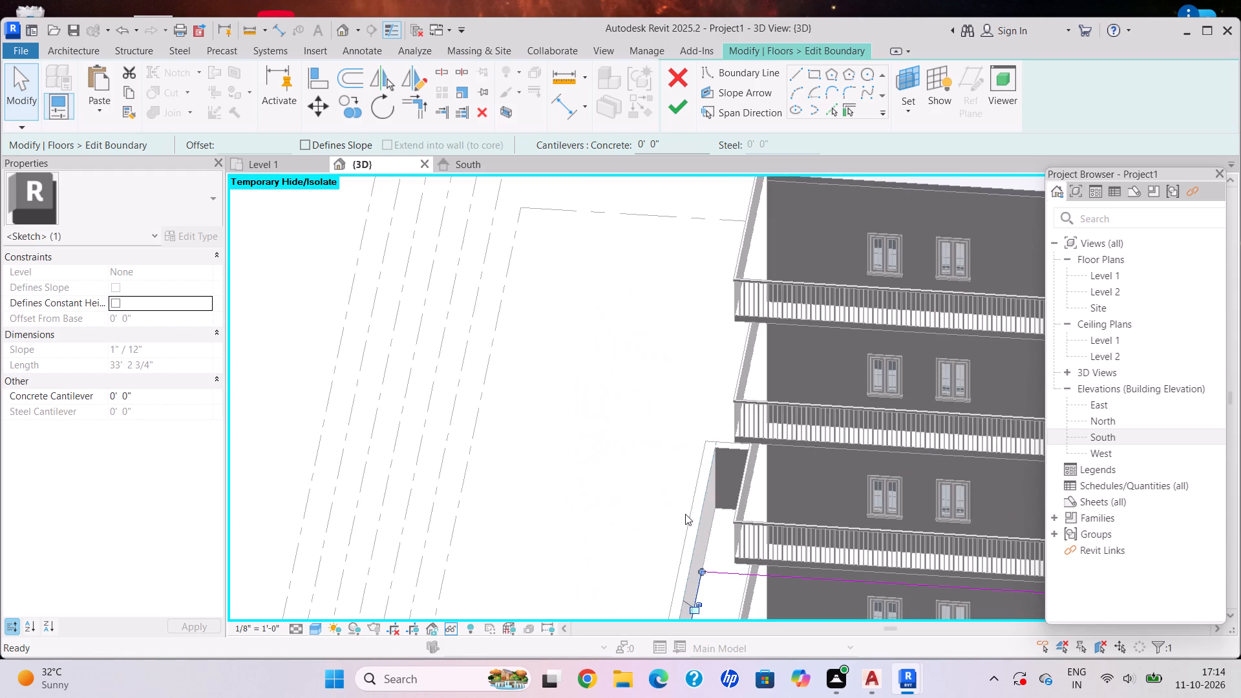
pyautogui.keyDown('shift'); pyautogui.moveTo(685, 514); pyautogui.dragTo(897, 634, button='middle'); pyautogui.keyUp('shift')
pyautogui.keyDown('shift'); pyautogui.middleClick(898, 629); pyautogui.keyUp('shift')
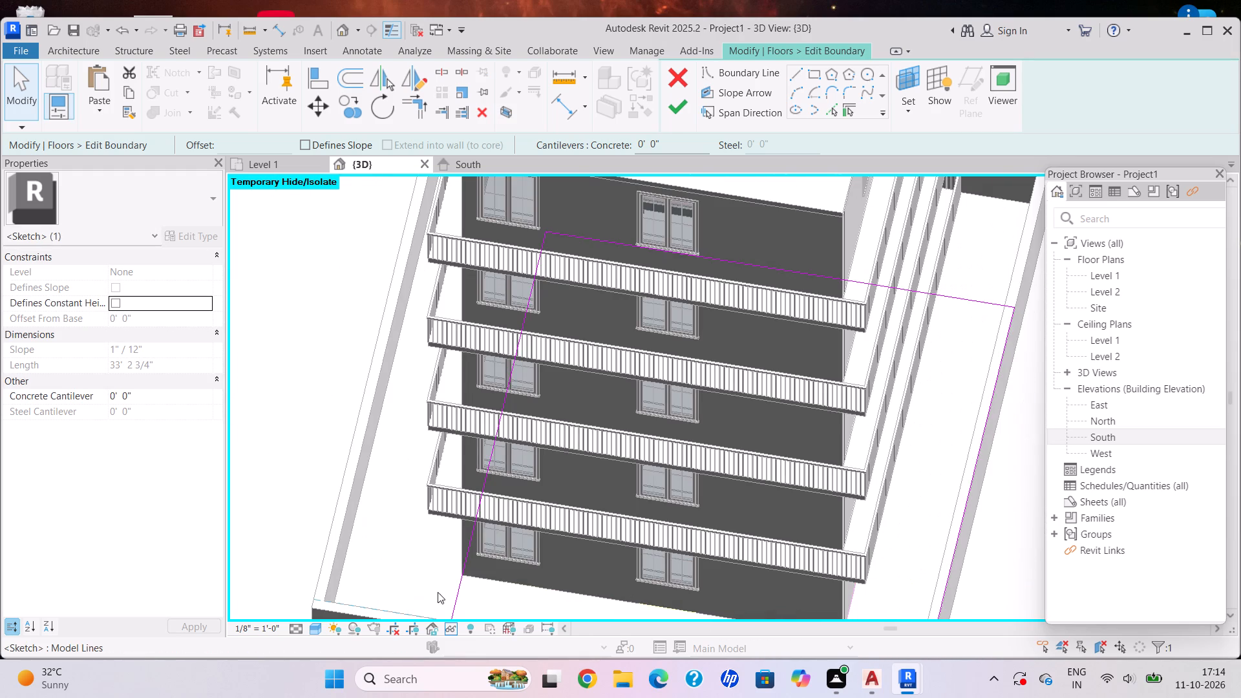
# Stretch the floor boundary's edge on the side opposite the toilets outward until it reaches the boundary wall.
pyautogui.click(456, 594)
pyautogui.moveTo(455, 593); pyautogui.dragTo(355, 536)
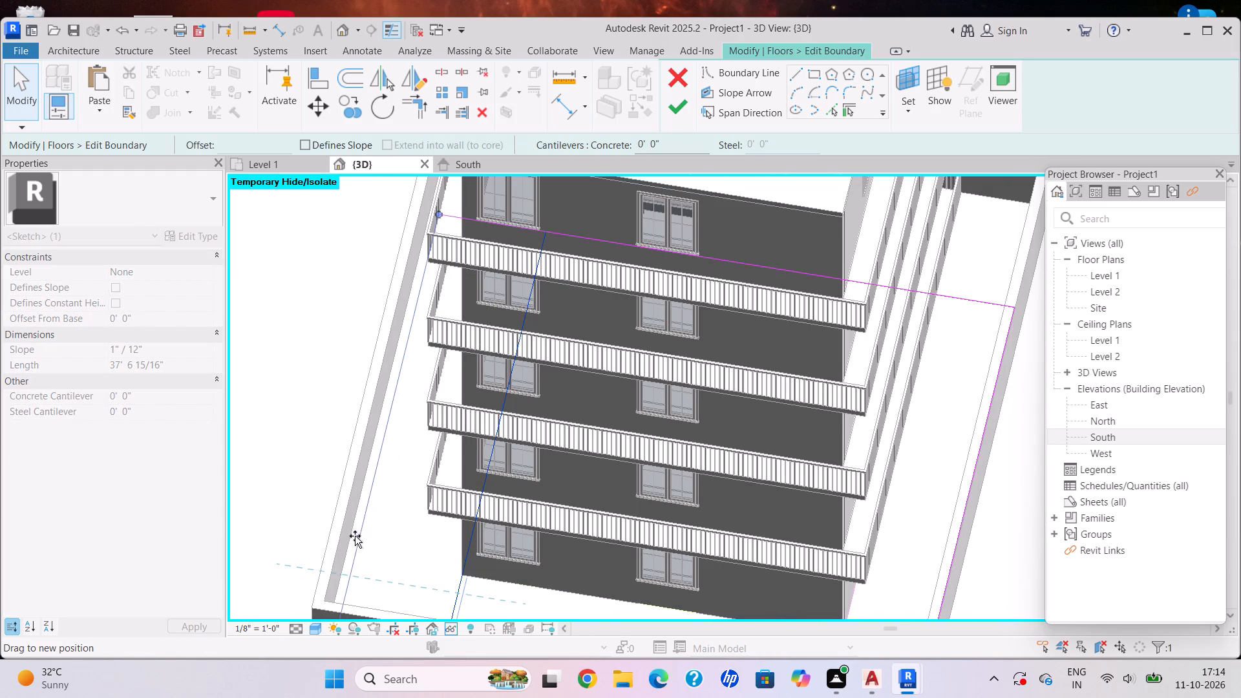
pyautogui.moveTo(355, 536); pyautogui.dragTo(358, 534)
pyautogui.scroll(-3, 373, 477)
pyautogui.scroll(9, 390, 437)
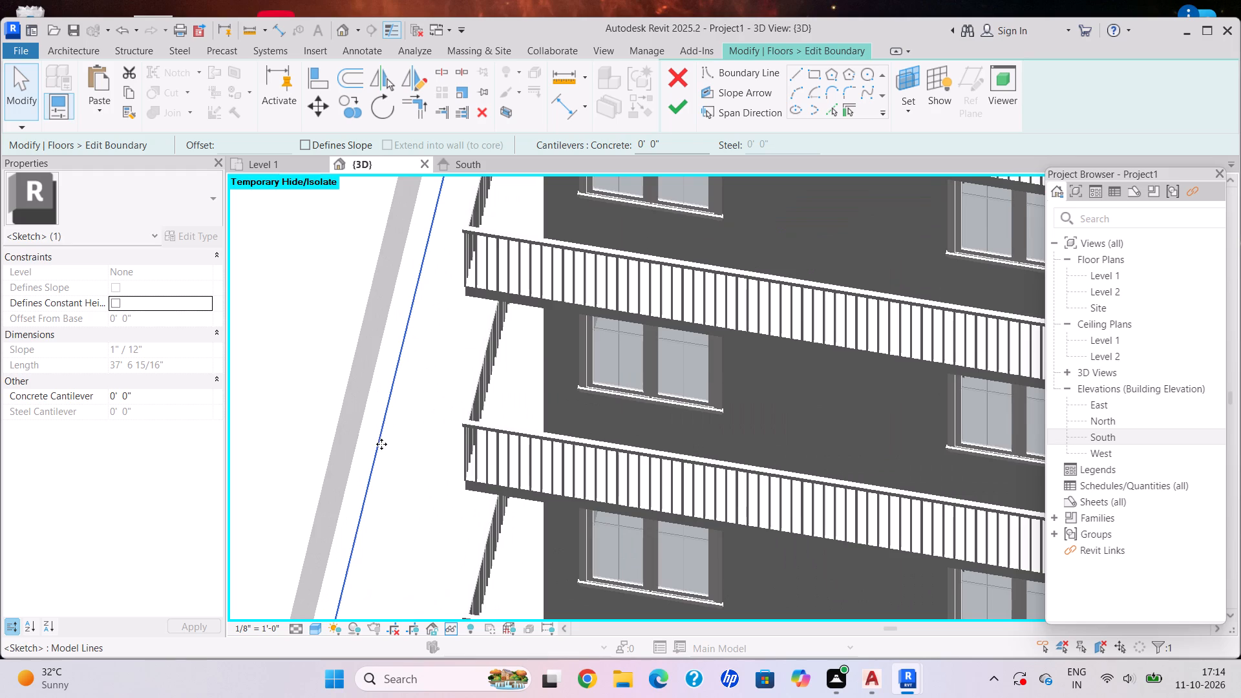
pyautogui.moveTo(380, 445); pyautogui.dragTo(353, 441)
pyautogui.scroll(-9, 403, 427)
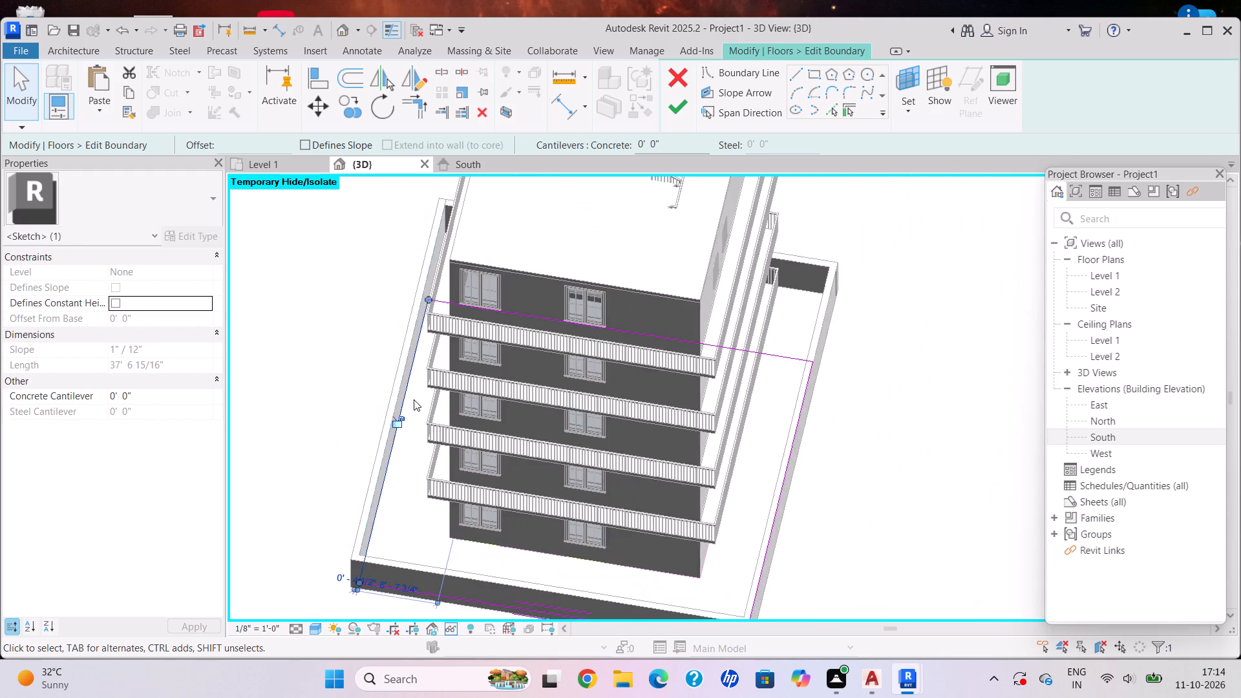
# Stretch the floor boundary's entrance-side edge outward to the front boundary wall and finish the boundary sketch.
pyautogui.keyDown('shift'); pyautogui.moveTo(419, 399); pyautogui.dragTo(518, 430, button='middle'); pyautogui.keyUp('shift')
pyautogui.keyDown('shift'); pyautogui.moveTo(387, 274); pyautogui.dragTo(525, 307, button='middle'); pyautogui.keyUp('shift')
pyautogui.keyDown('shift'); pyautogui.middleClick(525, 306); pyautogui.keyUp('shift')
pyautogui.moveTo(461, 302); pyautogui.dragTo(803, 366, button='middle')
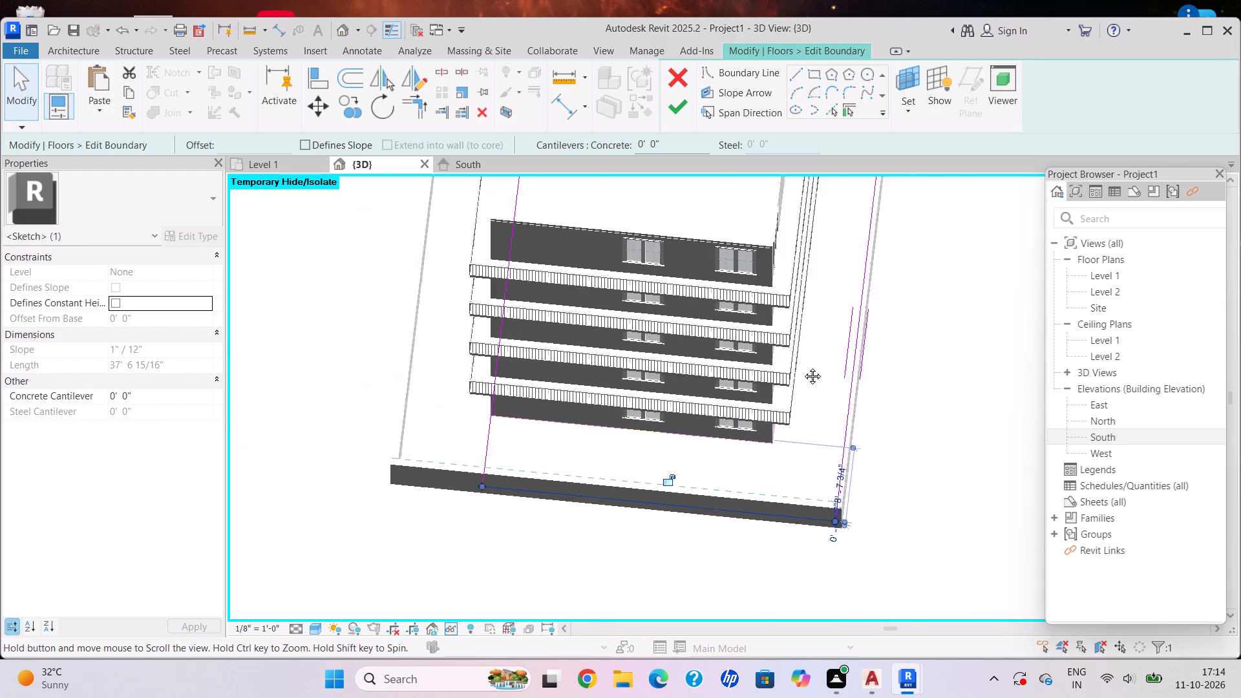
pyautogui.moveTo(803, 366); pyautogui.dragTo(807, 366, button='middle')
pyautogui.keyDown('shift'); pyautogui.moveTo(687, 372); pyautogui.dragTo(710, 328, button='middle'); pyautogui.keyUp('shift')
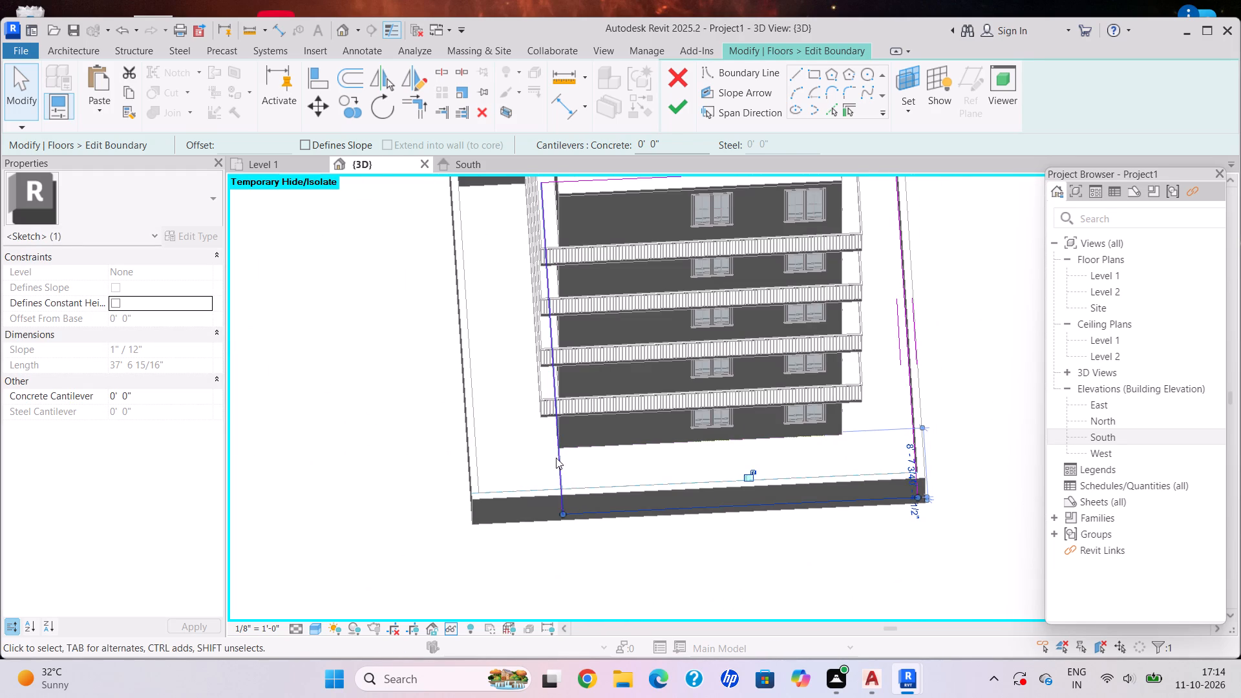
pyautogui.click(555, 458)
pyautogui.moveTo(558, 453); pyautogui.dragTo(478, 449)
pyautogui.keyDown('shift'); pyautogui.moveTo(490, 443); pyautogui.dragTo(460, 379, button='middle'); pyautogui.keyUp('shift')
pyautogui.keyDown('shift'); pyautogui.scroll(1, 461, 382); pyautogui.keyUp('shift')
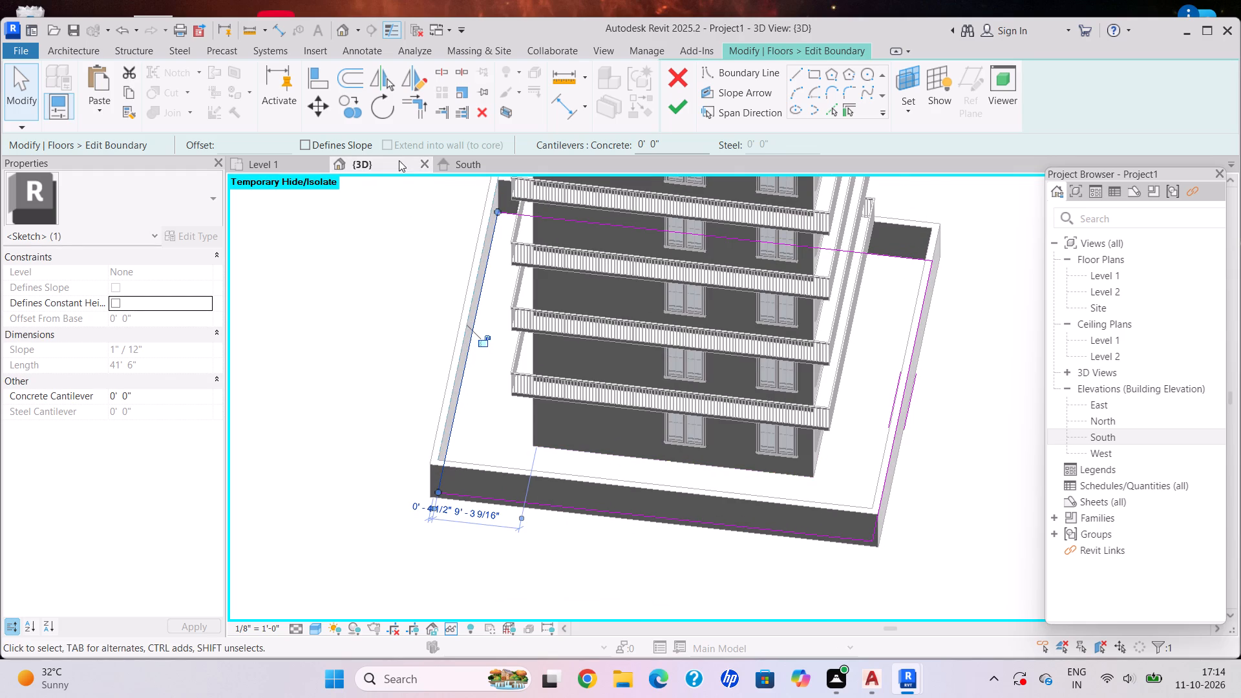
pyautogui.click(671, 111)
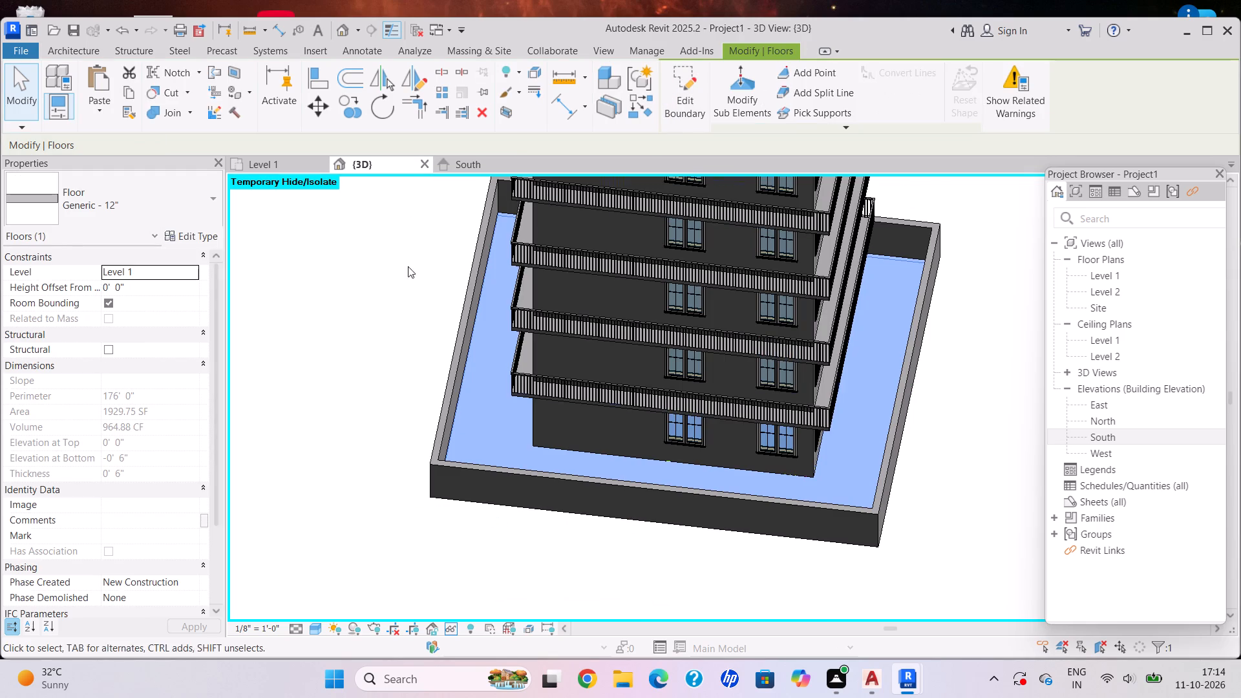
# Deselect the floor and reset the temporary hide/isolate so the whole model is shown in the 3D view.
pyautogui.scroll(-3, 781, 423)
pyautogui.keyDown('shift'); pyautogui.moveTo(803, 444); pyautogui.dragTo(589, 415, button='middle'); pyautogui.keyUp('shift')
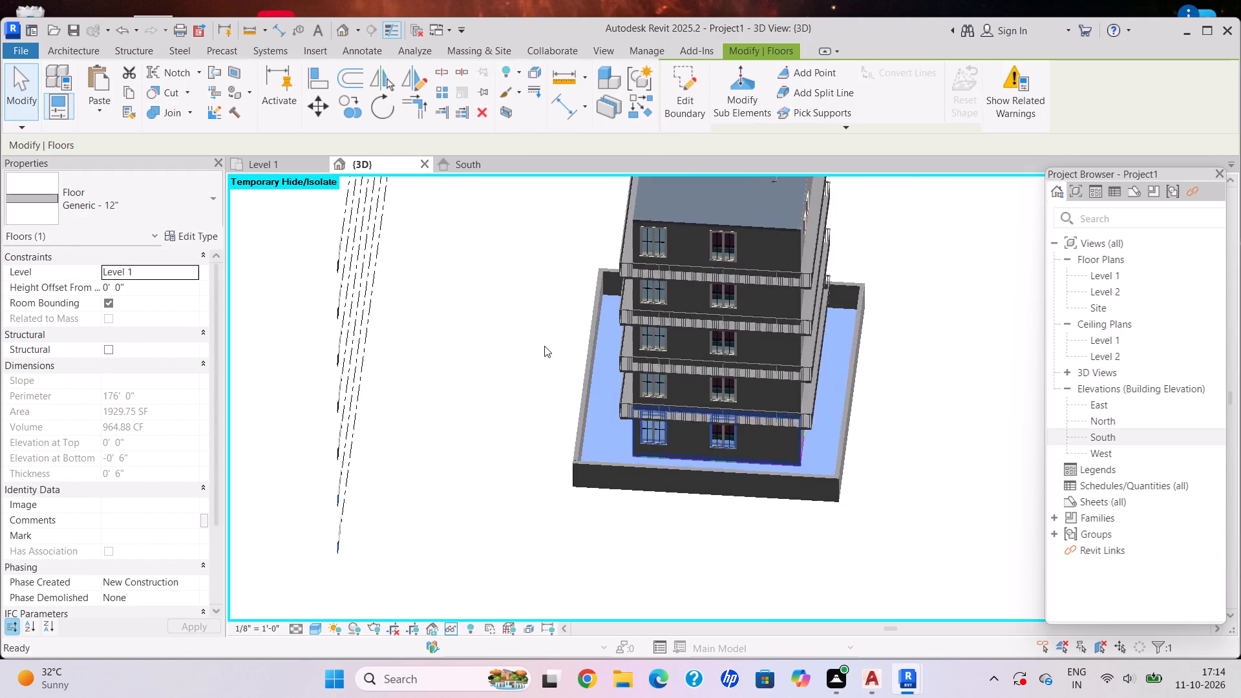
pyautogui.click(372, 164)
pyautogui.press('Escape')
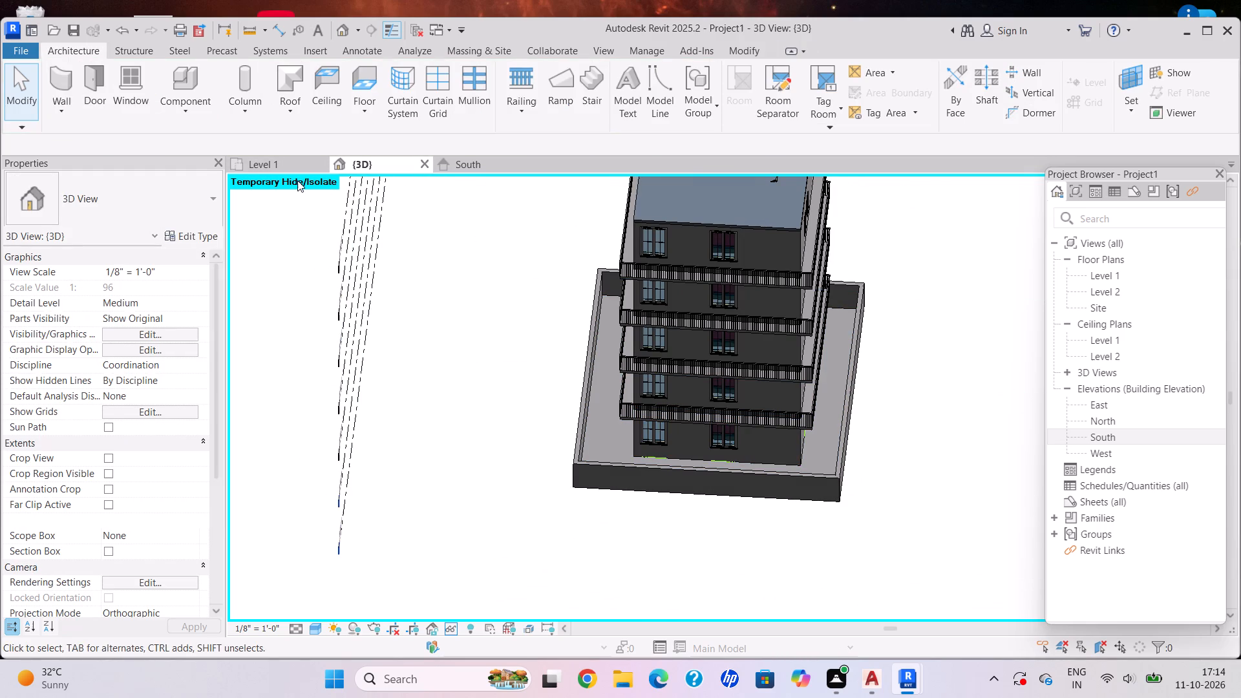
pyautogui.click(297, 180)
pyautogui.write('HR')
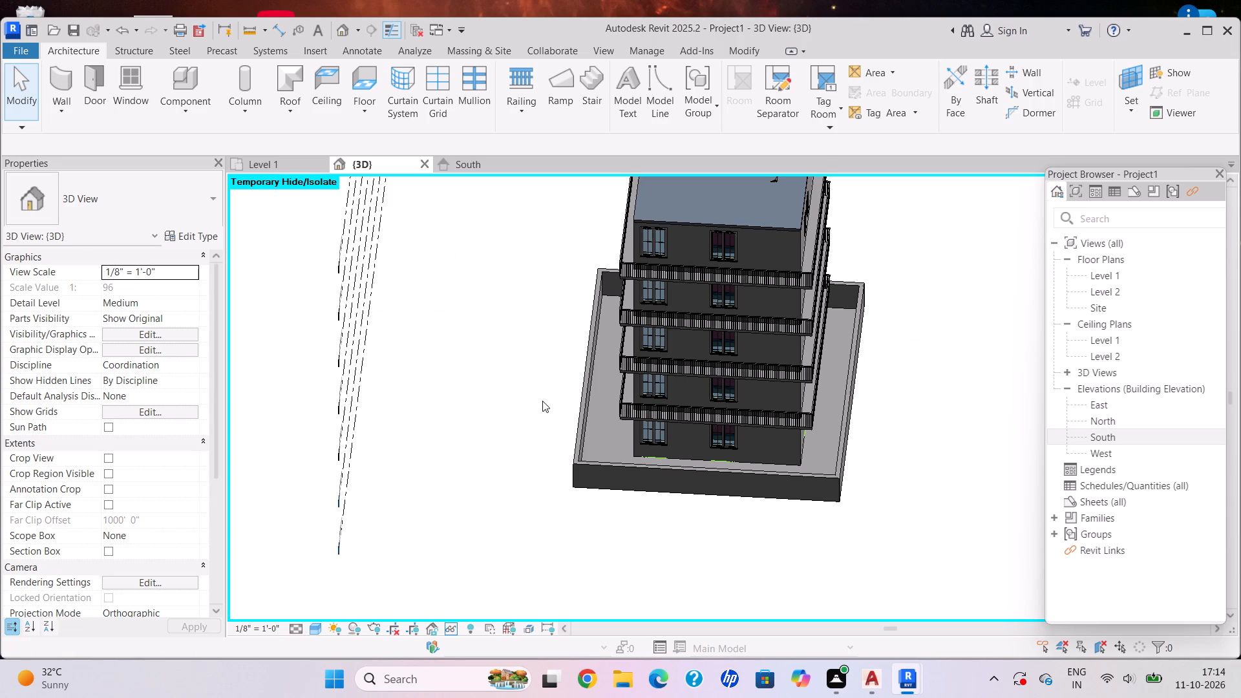
pyautogui.press('Escape')
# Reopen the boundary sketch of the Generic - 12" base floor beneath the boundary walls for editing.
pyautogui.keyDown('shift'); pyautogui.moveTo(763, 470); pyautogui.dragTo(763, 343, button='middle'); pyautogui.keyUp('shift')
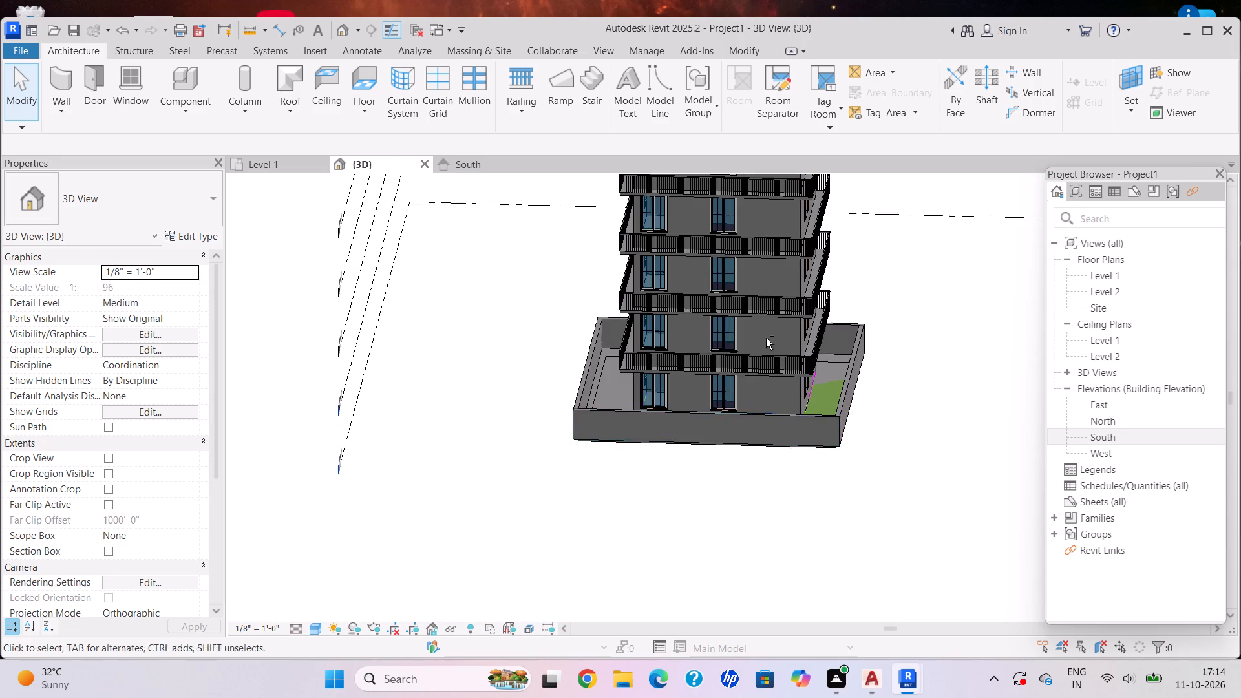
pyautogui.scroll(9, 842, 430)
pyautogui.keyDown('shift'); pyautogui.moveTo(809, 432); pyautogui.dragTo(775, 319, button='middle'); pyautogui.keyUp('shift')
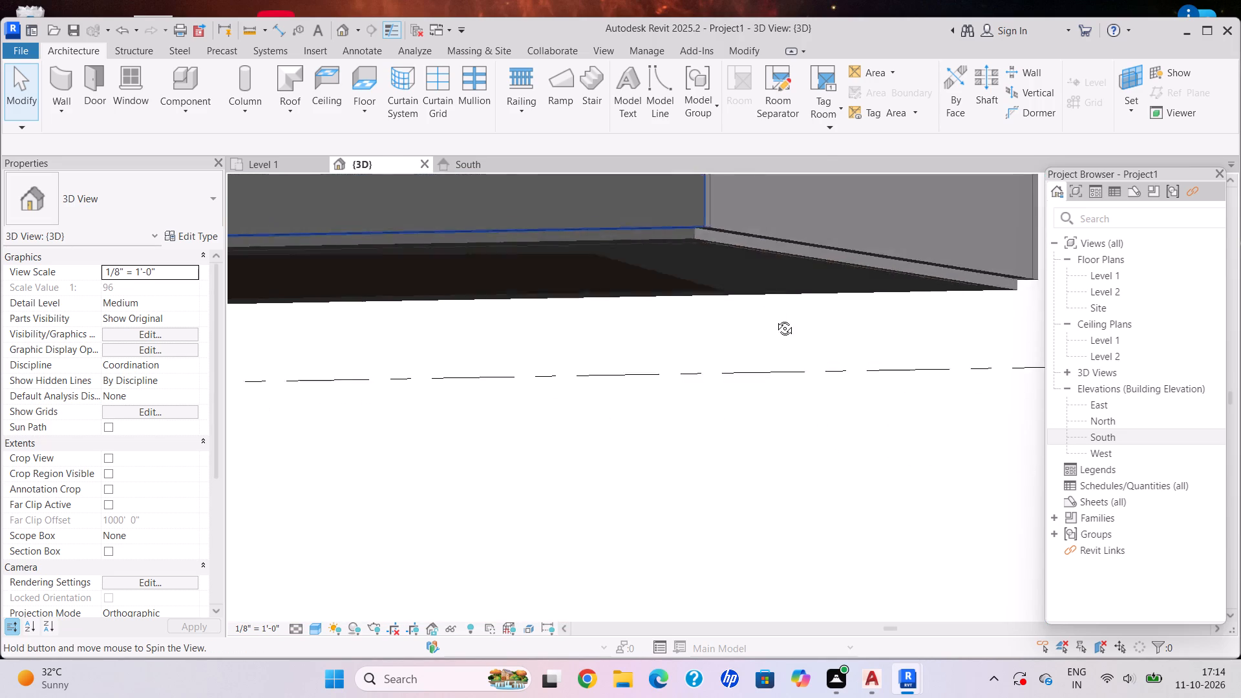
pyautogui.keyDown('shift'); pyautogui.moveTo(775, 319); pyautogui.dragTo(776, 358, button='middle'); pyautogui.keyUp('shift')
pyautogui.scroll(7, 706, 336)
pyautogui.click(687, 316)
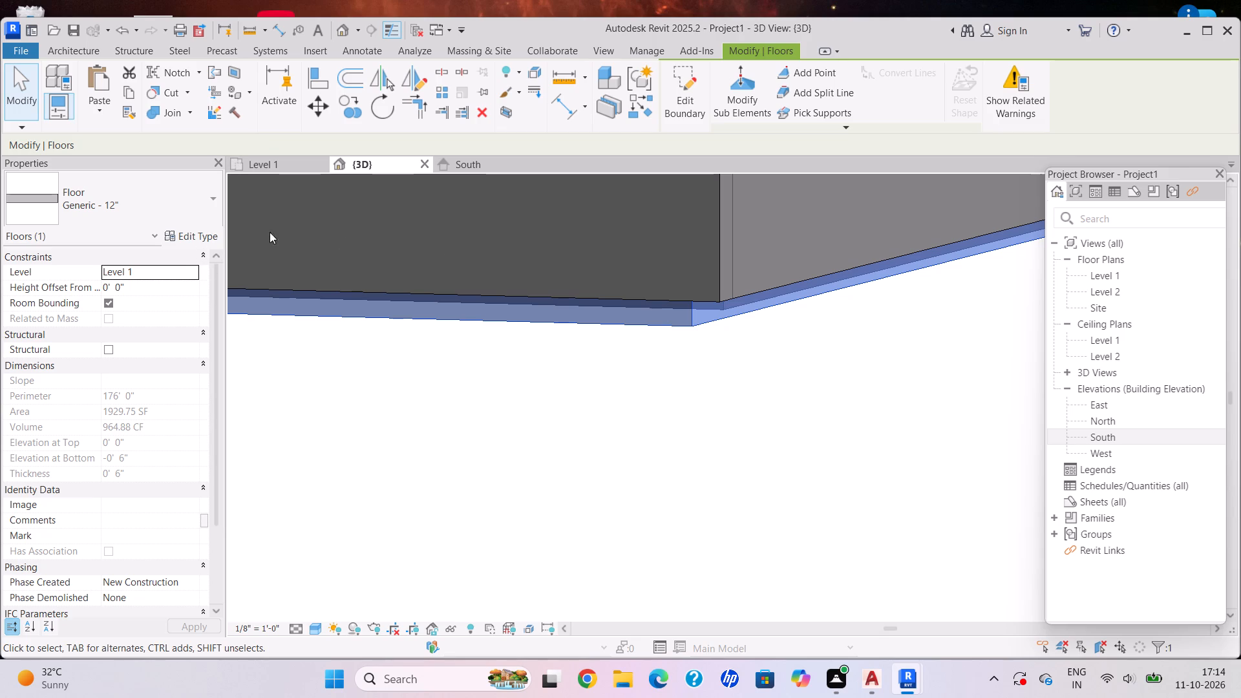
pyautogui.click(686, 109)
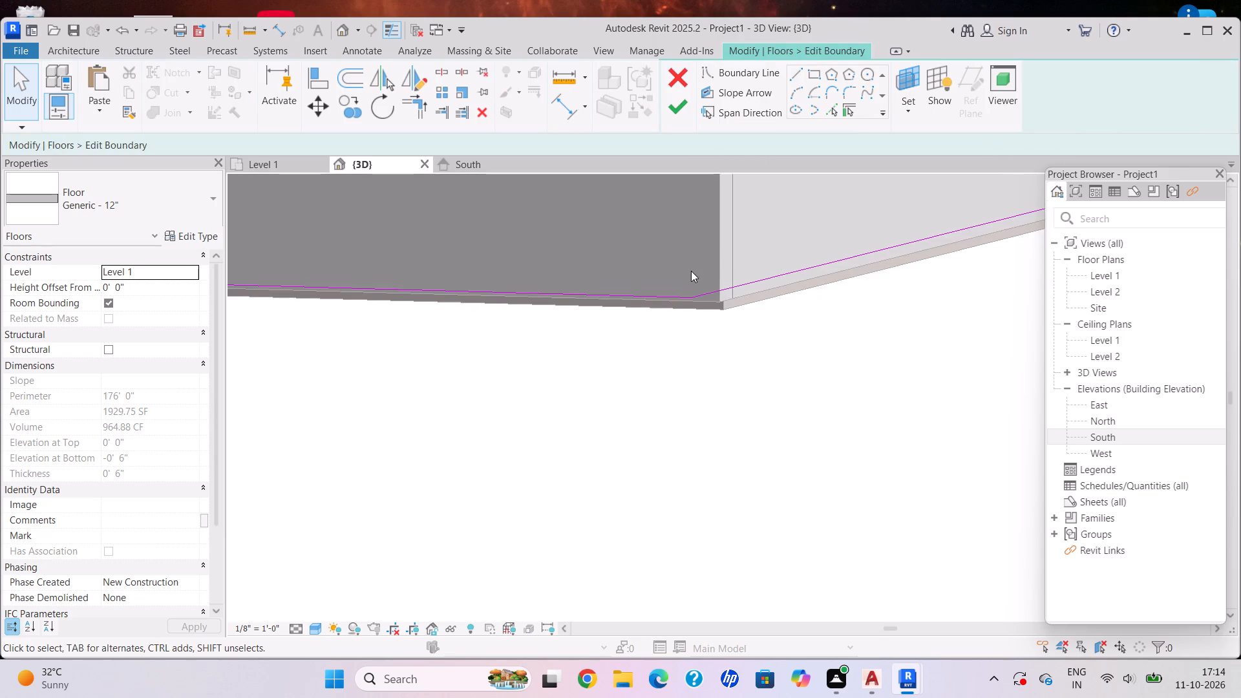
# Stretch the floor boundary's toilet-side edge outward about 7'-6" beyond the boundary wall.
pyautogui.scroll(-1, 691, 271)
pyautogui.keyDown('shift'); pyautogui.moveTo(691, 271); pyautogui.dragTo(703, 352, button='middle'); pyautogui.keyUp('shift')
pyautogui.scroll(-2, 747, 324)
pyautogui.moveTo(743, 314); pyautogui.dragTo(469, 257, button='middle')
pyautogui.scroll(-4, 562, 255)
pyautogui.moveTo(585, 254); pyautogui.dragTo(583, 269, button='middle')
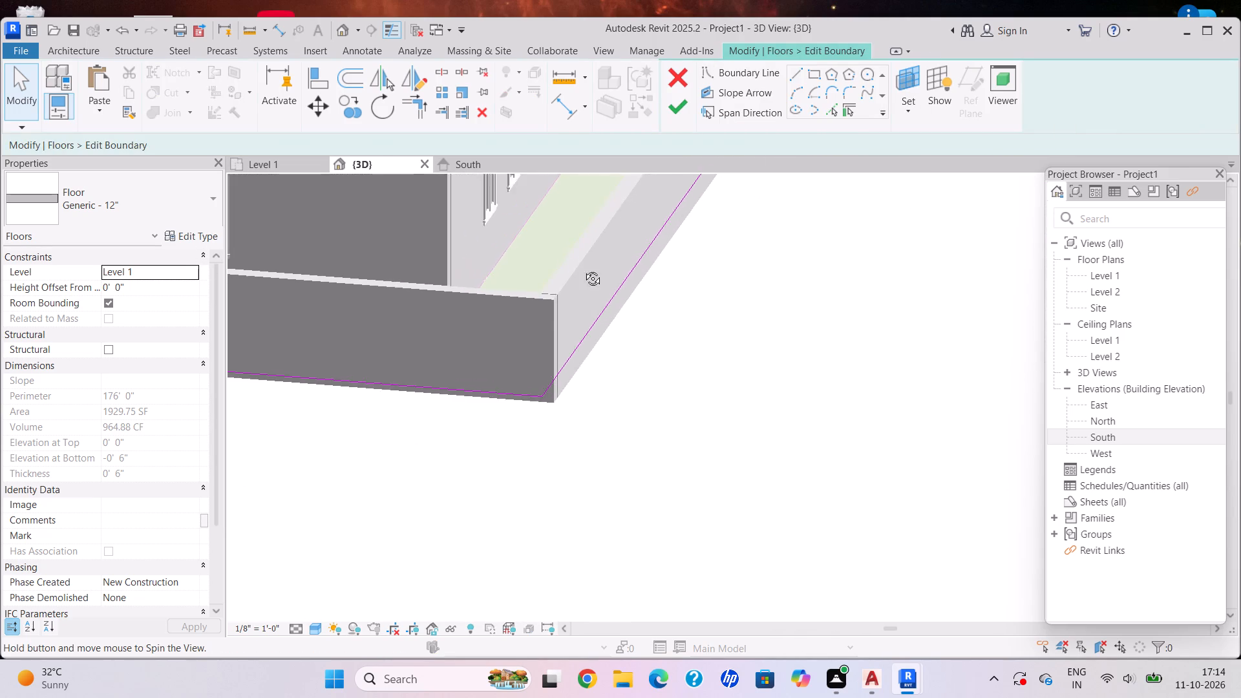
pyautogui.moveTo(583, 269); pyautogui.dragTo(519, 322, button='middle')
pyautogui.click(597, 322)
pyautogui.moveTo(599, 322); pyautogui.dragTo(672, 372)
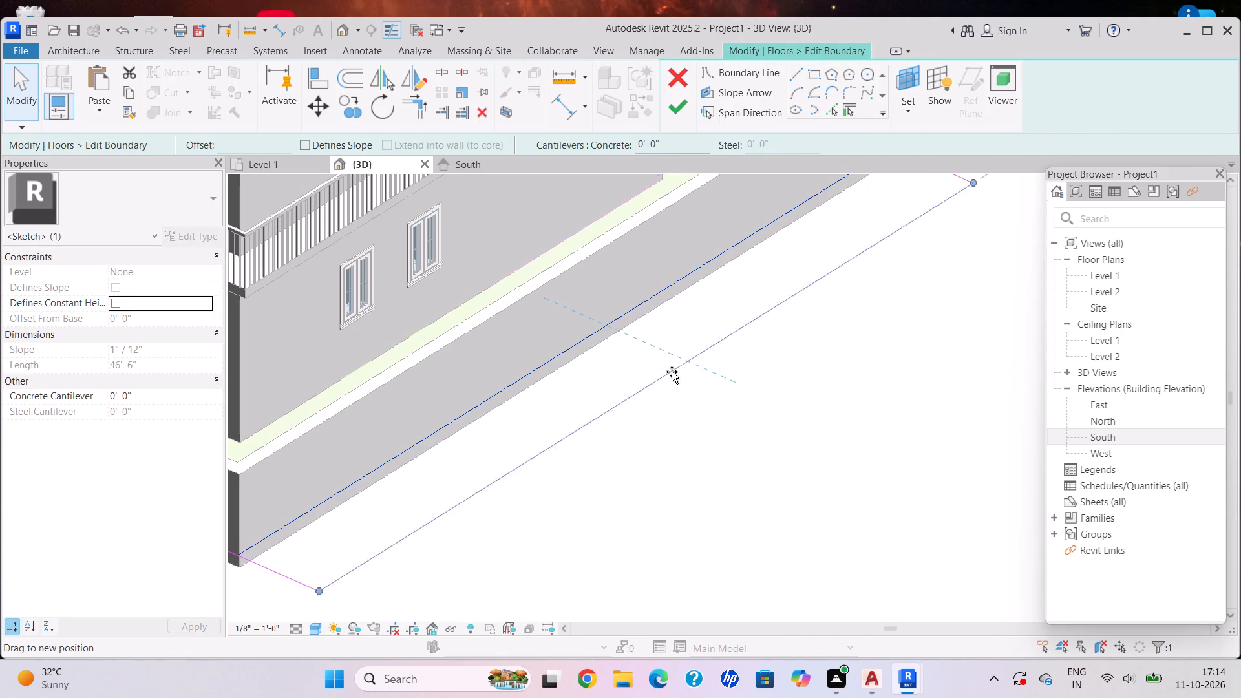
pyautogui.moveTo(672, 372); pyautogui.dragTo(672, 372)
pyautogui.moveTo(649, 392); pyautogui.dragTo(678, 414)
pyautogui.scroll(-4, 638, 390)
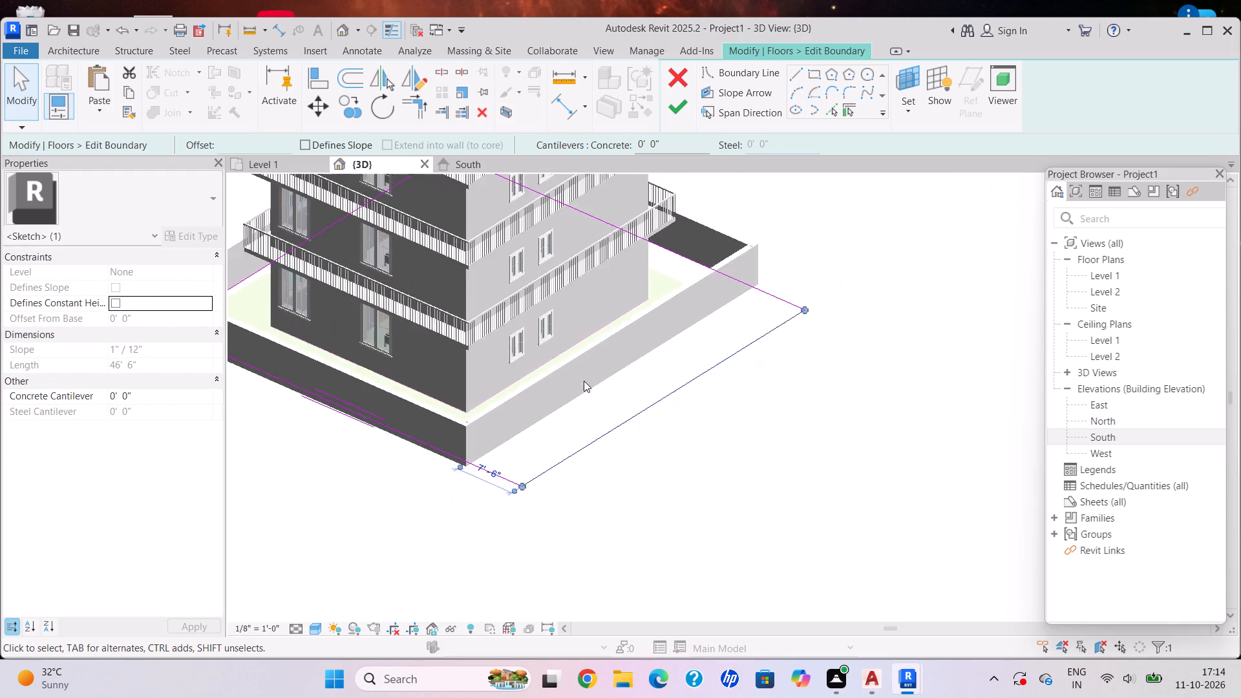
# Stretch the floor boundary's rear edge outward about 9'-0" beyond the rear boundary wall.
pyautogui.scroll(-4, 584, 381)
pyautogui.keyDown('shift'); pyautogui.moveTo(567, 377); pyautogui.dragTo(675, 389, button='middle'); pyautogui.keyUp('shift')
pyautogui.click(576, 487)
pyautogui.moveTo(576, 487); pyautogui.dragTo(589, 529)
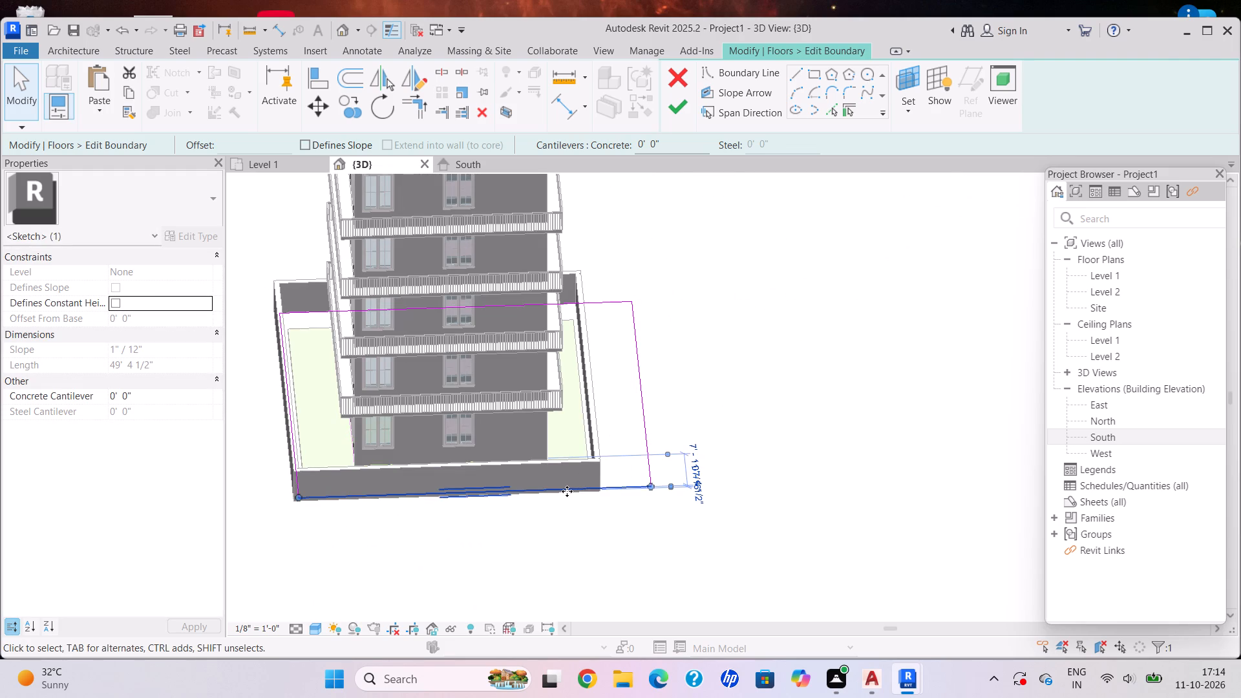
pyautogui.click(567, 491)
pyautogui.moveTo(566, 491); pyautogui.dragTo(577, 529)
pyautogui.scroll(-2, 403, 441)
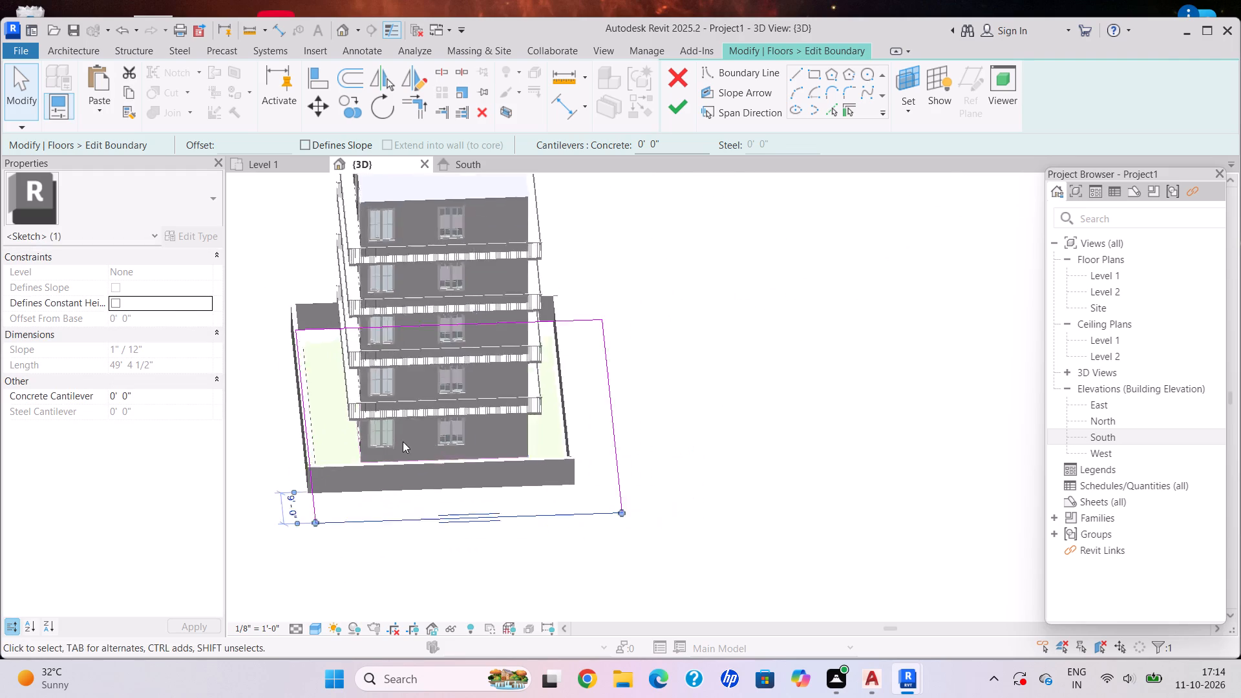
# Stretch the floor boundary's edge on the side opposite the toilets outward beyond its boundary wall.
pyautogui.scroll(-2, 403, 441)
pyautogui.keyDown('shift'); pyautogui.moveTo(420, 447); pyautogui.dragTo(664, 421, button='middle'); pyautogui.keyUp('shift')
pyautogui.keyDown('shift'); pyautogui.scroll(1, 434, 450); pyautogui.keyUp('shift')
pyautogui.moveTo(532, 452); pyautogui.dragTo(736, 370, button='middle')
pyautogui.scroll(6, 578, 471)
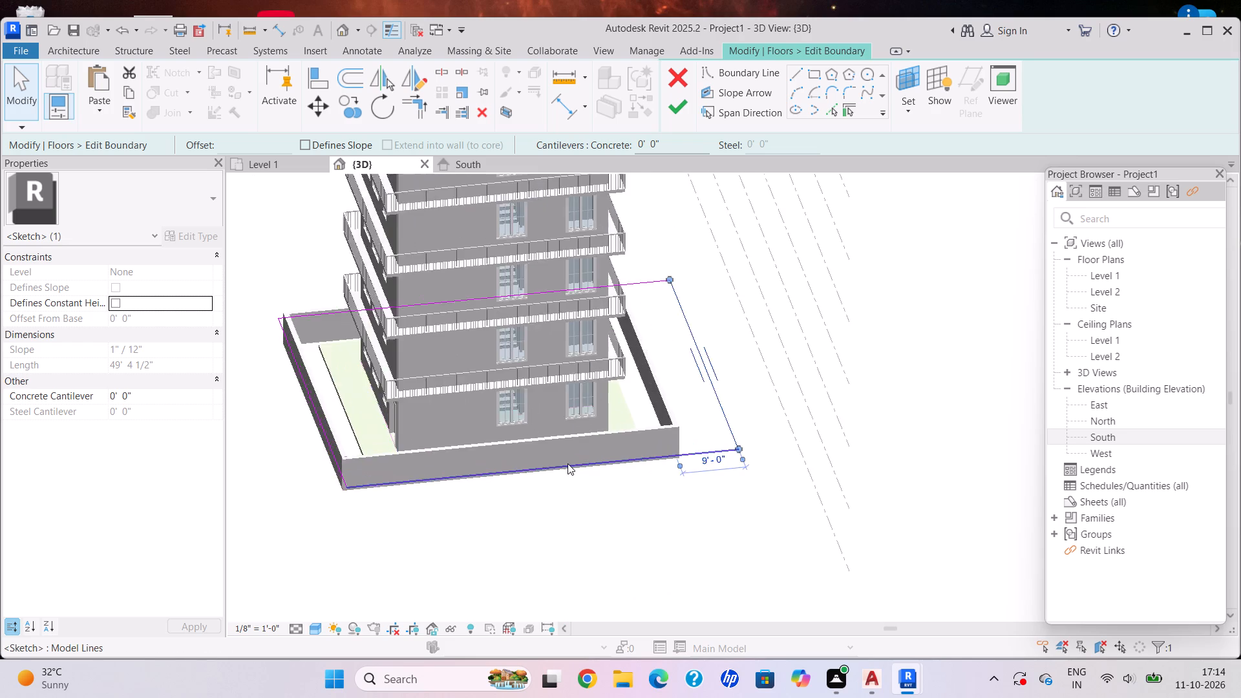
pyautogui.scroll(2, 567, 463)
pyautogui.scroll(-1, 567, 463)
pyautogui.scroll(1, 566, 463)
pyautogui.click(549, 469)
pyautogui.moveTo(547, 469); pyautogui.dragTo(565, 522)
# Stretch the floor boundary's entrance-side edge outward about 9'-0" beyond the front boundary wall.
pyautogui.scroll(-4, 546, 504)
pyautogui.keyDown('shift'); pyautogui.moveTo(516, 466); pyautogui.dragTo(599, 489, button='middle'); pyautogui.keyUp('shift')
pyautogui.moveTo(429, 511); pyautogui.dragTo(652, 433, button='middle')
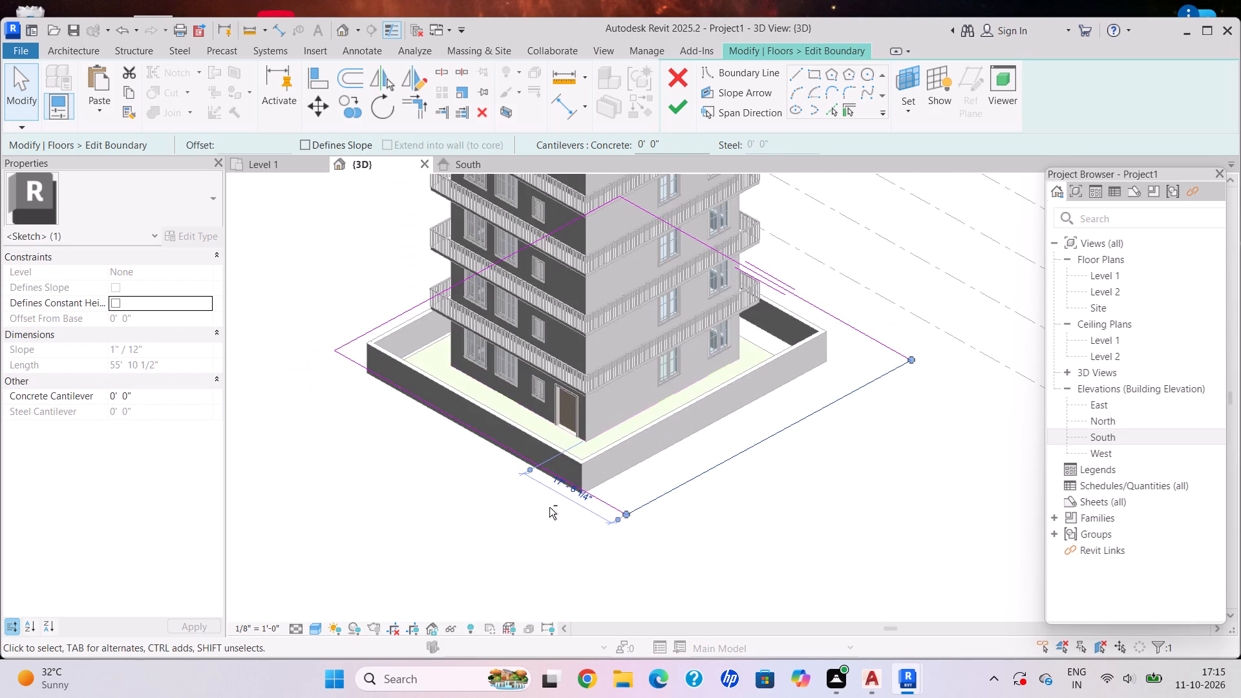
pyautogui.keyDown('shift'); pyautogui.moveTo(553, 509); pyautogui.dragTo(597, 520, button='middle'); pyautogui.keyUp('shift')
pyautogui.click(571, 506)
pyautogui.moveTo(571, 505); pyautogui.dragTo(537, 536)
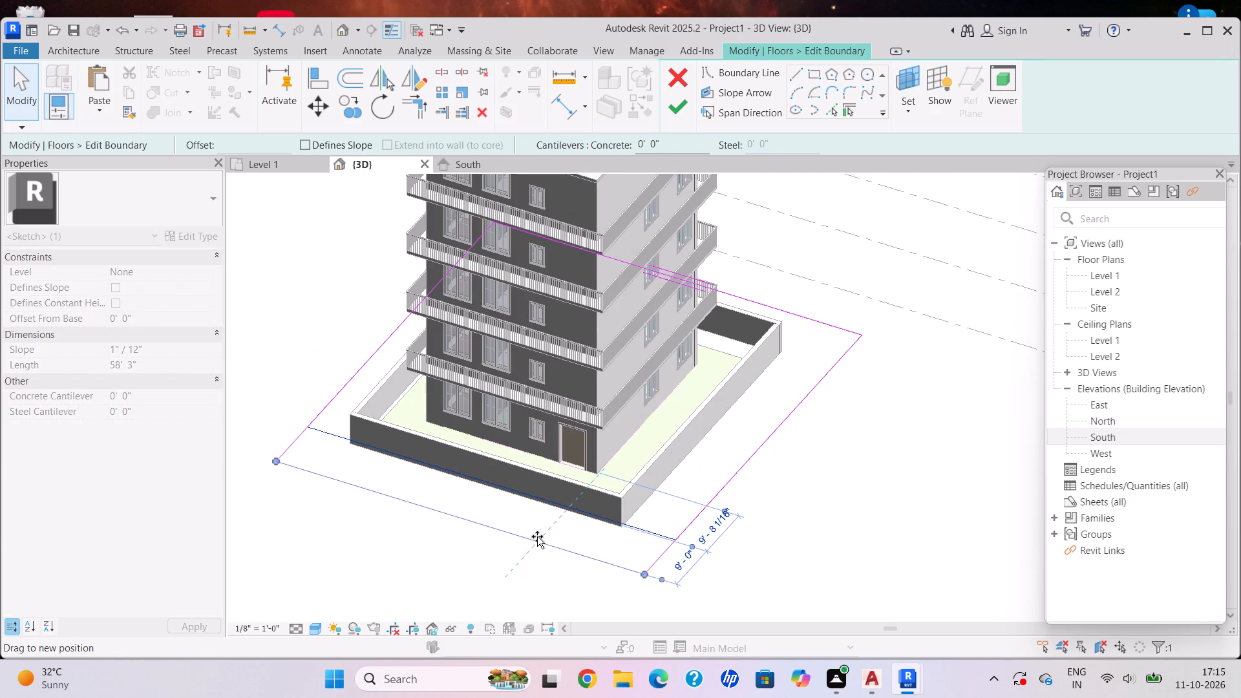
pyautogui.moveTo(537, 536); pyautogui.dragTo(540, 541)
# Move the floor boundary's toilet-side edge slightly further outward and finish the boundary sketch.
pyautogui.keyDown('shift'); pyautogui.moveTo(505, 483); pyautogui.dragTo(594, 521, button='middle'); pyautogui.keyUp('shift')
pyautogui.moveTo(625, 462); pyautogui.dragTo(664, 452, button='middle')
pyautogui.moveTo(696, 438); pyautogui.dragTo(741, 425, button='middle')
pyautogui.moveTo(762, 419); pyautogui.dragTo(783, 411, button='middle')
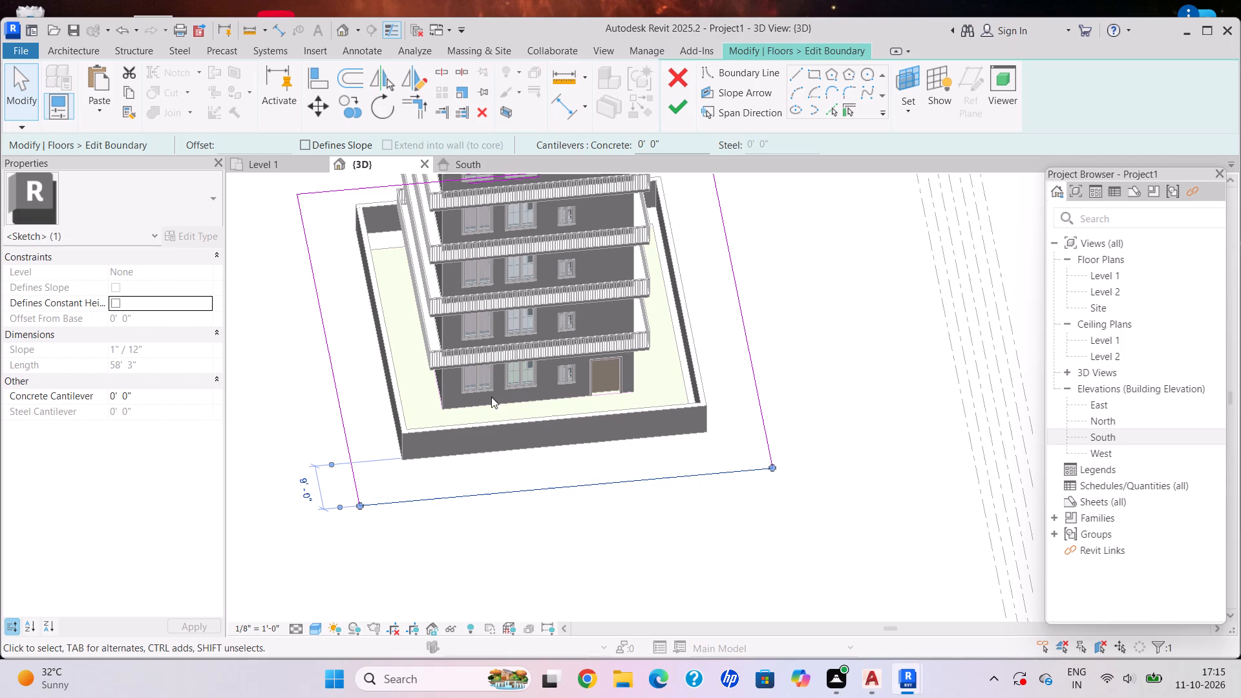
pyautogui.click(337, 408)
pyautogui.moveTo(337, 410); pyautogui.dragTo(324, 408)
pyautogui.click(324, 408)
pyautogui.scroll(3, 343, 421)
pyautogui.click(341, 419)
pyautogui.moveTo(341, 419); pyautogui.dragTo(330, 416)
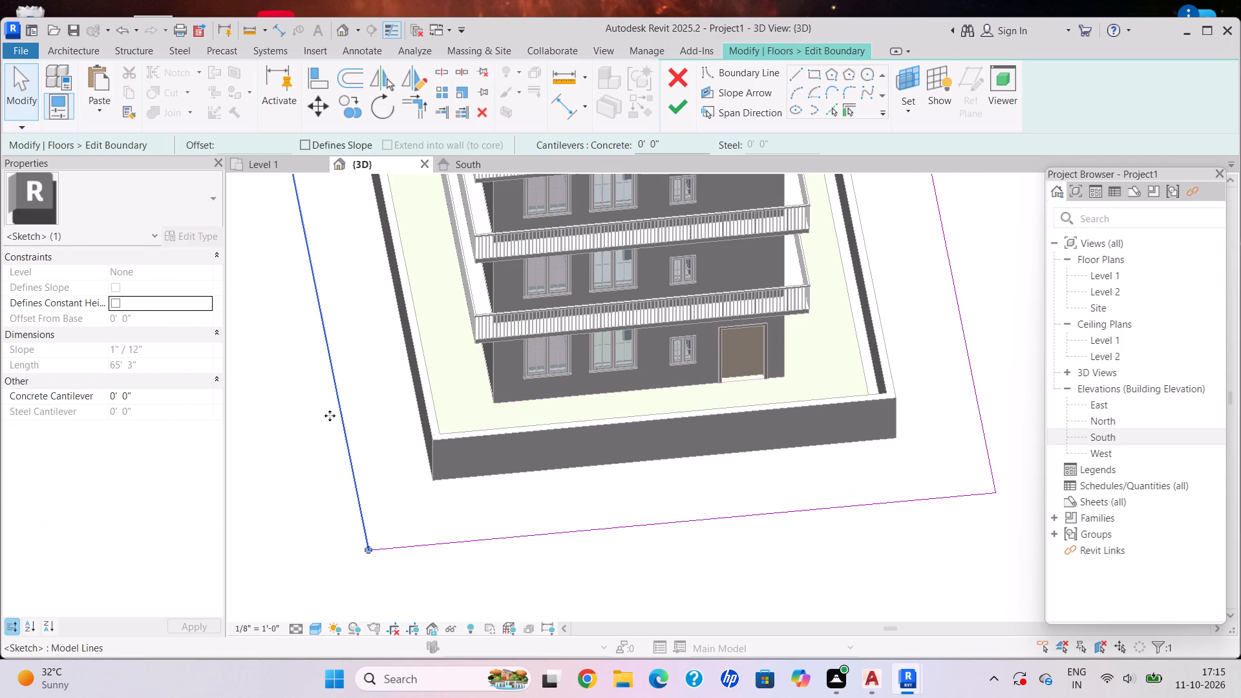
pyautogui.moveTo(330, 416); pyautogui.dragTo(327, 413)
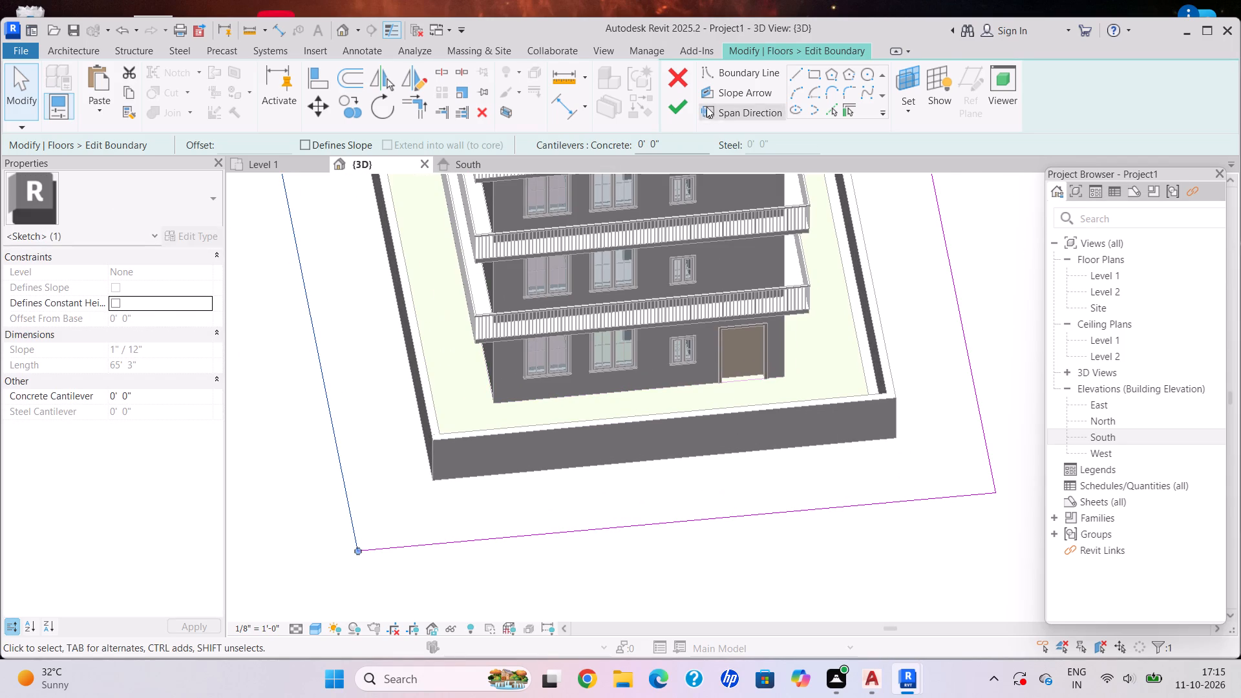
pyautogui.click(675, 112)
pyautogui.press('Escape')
# Examine the floor extended beyond the boundary walls from several sides, along with the Grassland - 16" toposolid inside them.
pyautogui.scroll(-7, 768, 466)
pyautogui.keyDown('shift'); pyautogui.moveTo(805, 437); pyautogui.dragTo(610, 463, button='middle'); pyautogui.keyUp('shift')
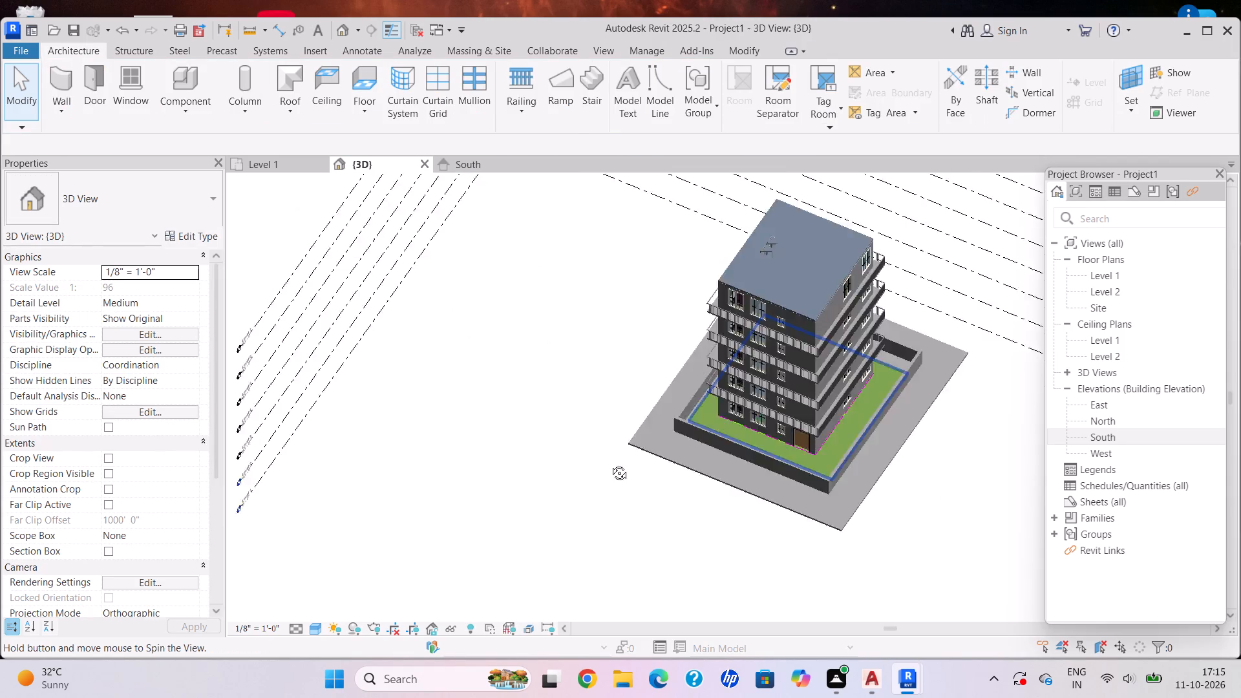
pyautogui.keyDown('shift'); pyautogui.moveTo(610, 463); pyautogui.dragTo(356, 303, button='middle'); pyautogui.keyUp('shift')
pyautogui.moveTo(617, 414); pyautogui.dragTo(552, 313, button='middle')
pyautogui.keyDown('shift'); pyautogui.moveTo(663, 371); pyautogui.dragTo(633, 424, button='middle'); pyautogui.keyUp('shift')
pyautogui.scroll(4, 732, 456)
pyautogui.press('Escape')
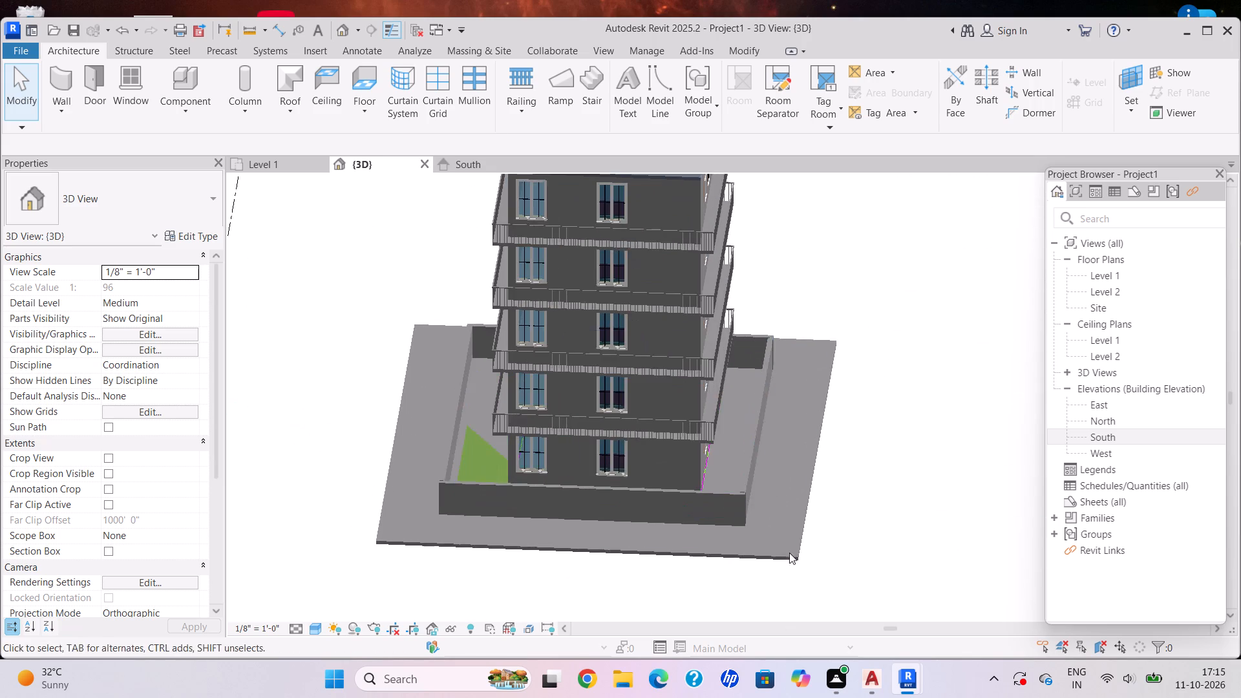
pyautogui.press('Escape')
pyautogui.keyDown('shift'); pyautogui.moveTo(778, 534); pyautogui.dragTo(763, 467, button='middle'); pyautogui.keyUp('shift')
pyautogui.keyDown('shift'); pyautogui.moveTo(763, 461); pyautogui.dragTo(761, 436, button='middle'); pyautogui.keyUp('shift')
pyautogui.keyDown('shift'); pyautogui.moveTo(761, 421); pyautogui.dragTo(764, 395, button='middle'); pyautogui.keyUp('shift')
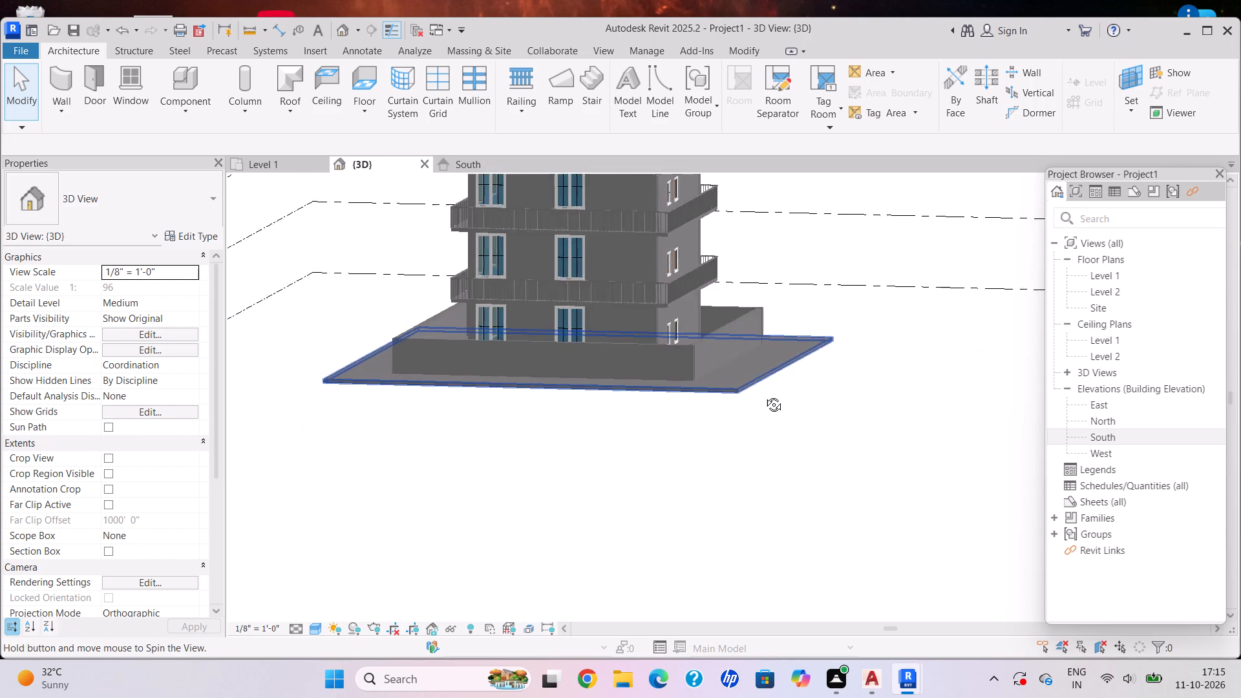
pyautogui.keyDown('shift'); pyautogui.moveTo(764, 395); pyautogui.dragTo(781, 536, button='middle'); pyautogui.keyUp('shift')
pyautogui.scroll(3, 521, 454)
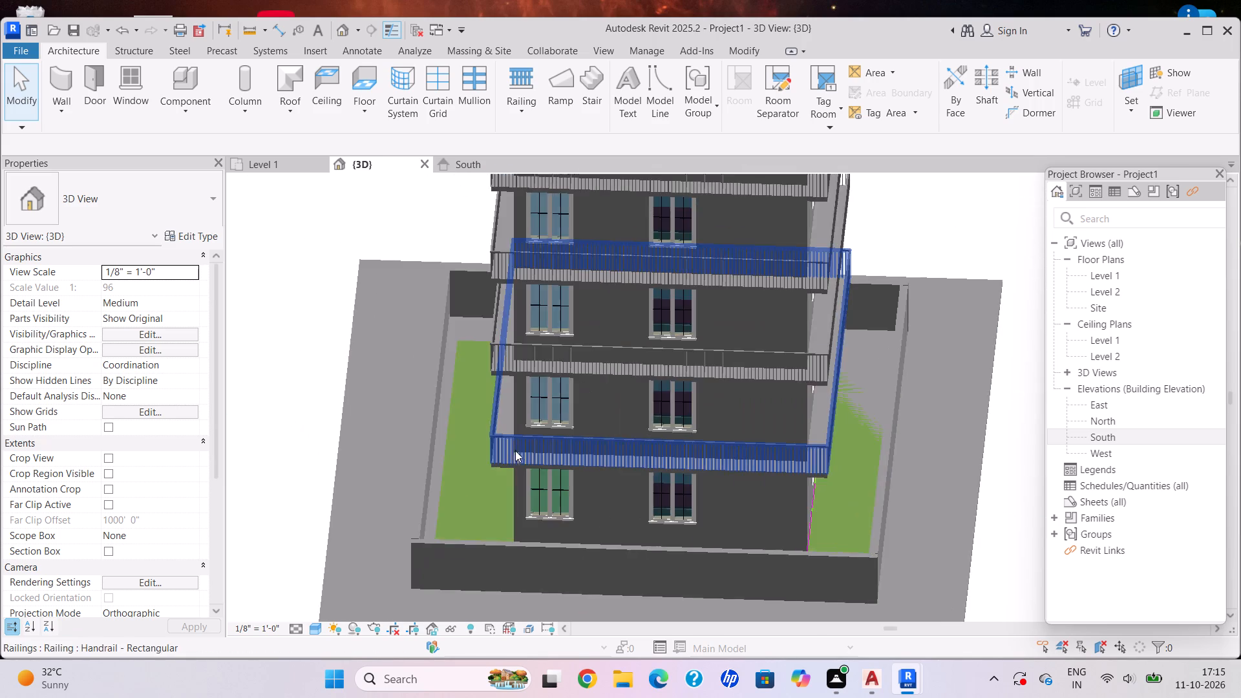
pyautogui.scroll(3, 463, 465)
pyautogui.click(441, 389)
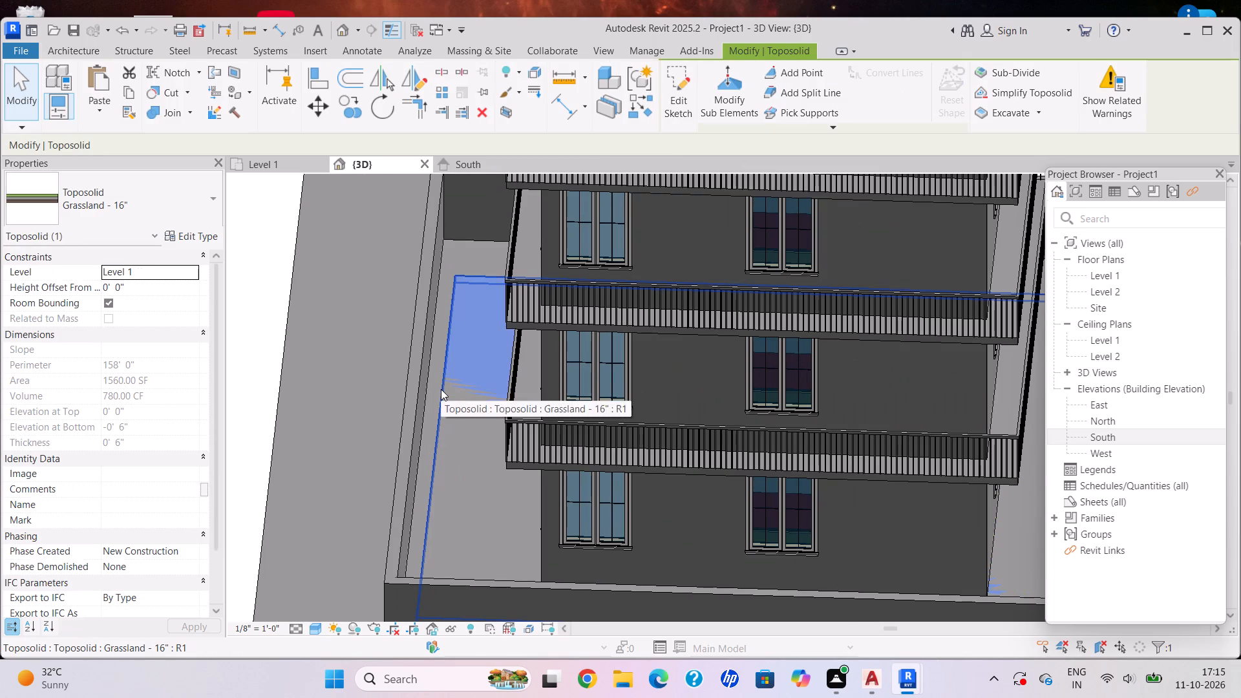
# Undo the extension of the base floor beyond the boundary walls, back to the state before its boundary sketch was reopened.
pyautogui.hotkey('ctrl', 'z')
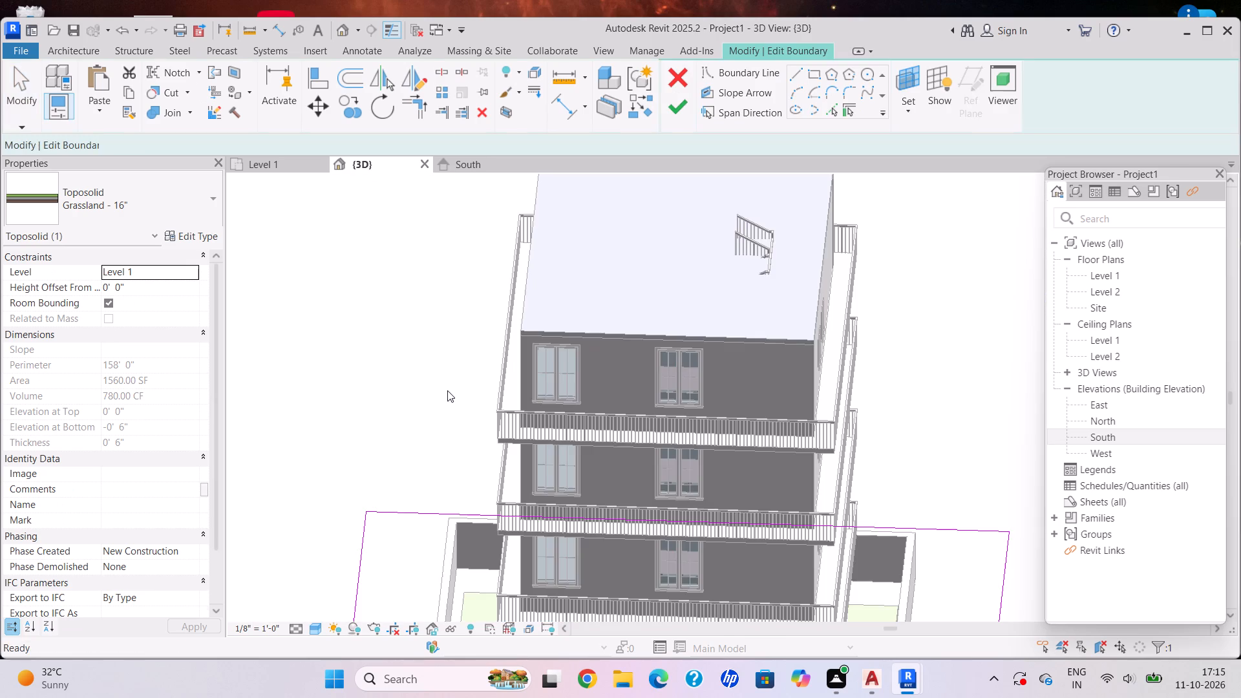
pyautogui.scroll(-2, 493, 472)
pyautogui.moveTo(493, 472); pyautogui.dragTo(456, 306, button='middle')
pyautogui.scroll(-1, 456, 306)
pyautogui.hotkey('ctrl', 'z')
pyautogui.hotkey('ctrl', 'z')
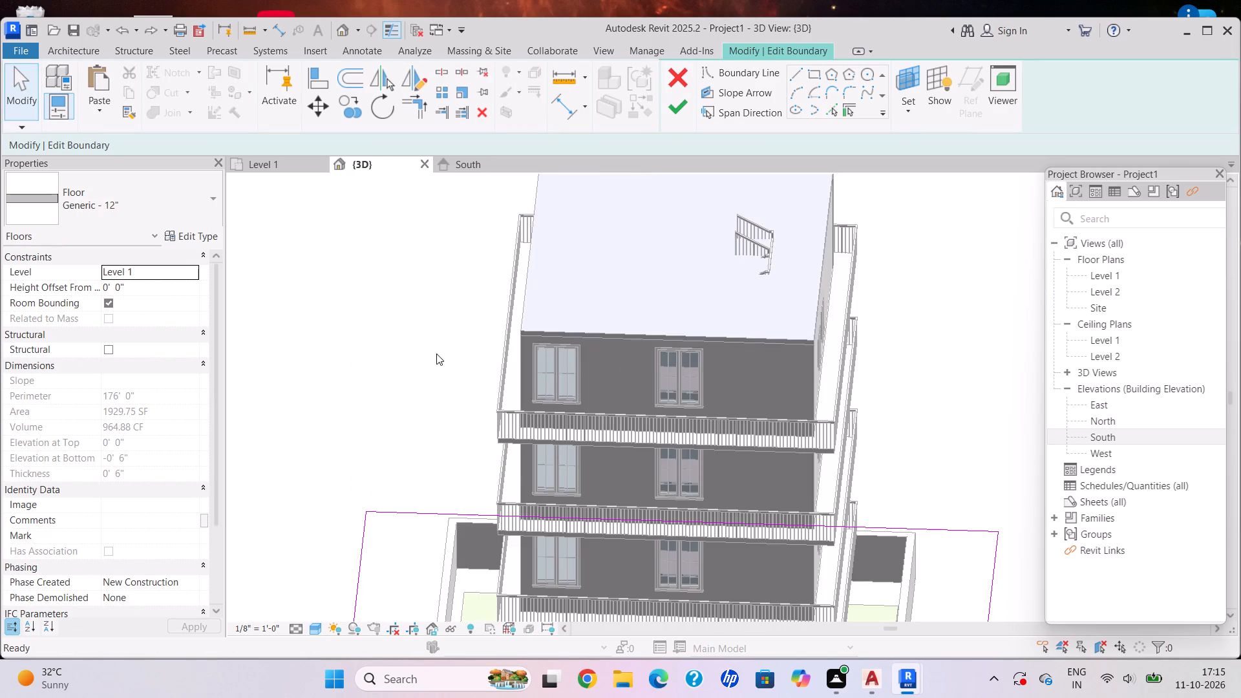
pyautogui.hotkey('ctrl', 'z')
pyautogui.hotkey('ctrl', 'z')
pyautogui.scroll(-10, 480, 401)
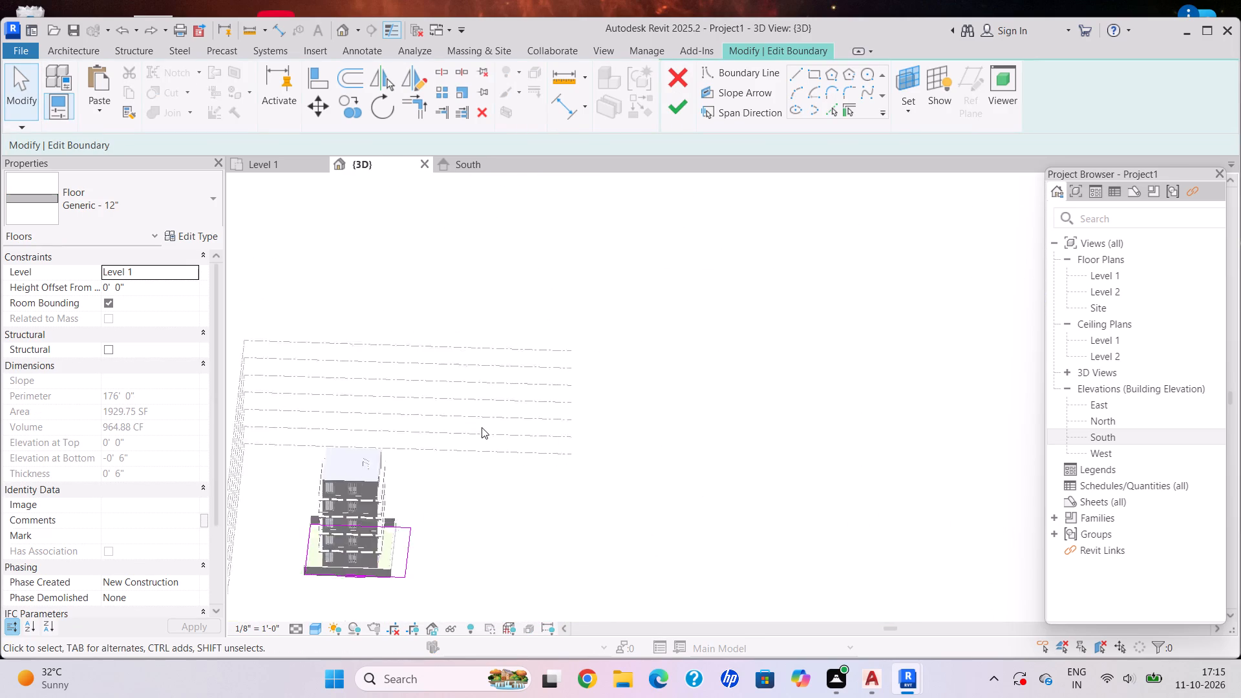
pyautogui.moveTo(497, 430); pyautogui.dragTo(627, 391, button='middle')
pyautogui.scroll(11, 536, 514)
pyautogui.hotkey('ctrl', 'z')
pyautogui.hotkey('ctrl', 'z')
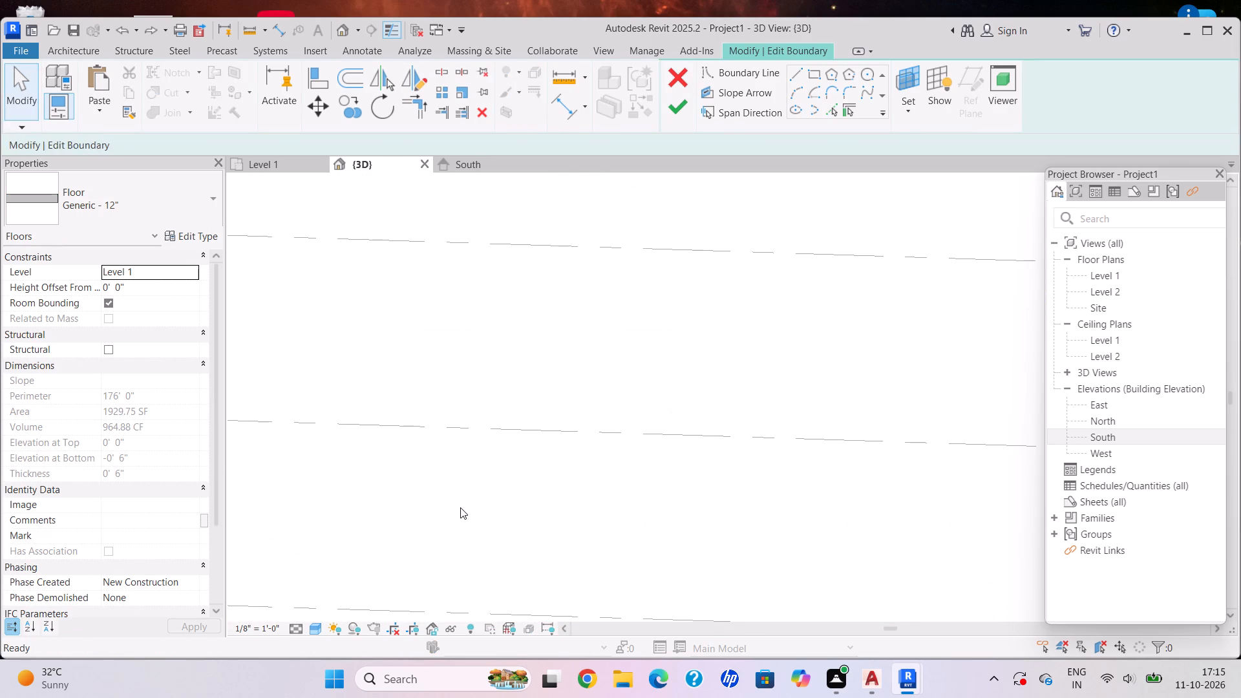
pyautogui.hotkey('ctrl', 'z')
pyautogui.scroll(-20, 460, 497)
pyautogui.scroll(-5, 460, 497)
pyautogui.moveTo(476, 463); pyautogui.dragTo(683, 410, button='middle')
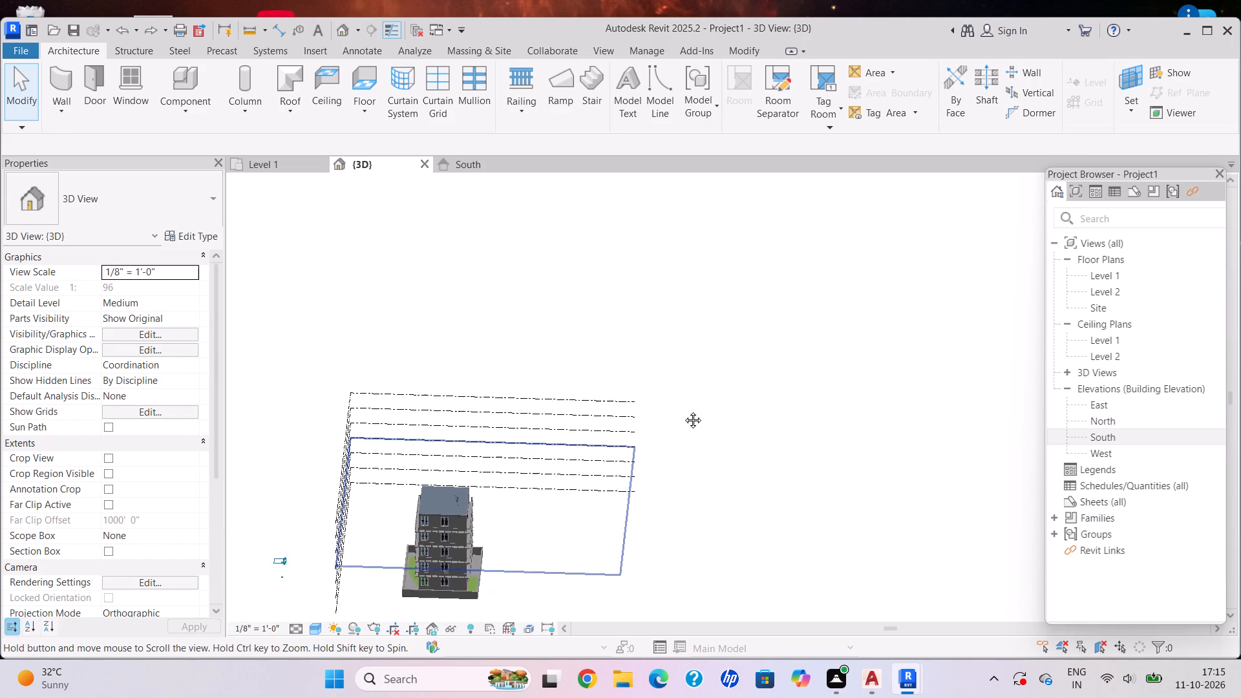
# Examine the base floor, boundary walls and grass strip around the building in 3D, and check the South elevation.
pyautogui.moveTo(683, 410); pyautogui.dragTo(688, 404, button='middle')
pyautogui.scroll(9, 591, 520)
pyautogui.keyDown('shift'); pyautogui.moveTo(609, 571); pyautogui.dragTo(599, 460, button='middle'); pyautogui.keyUp('shift')
pyautogui.scroll(12, 610, 463)
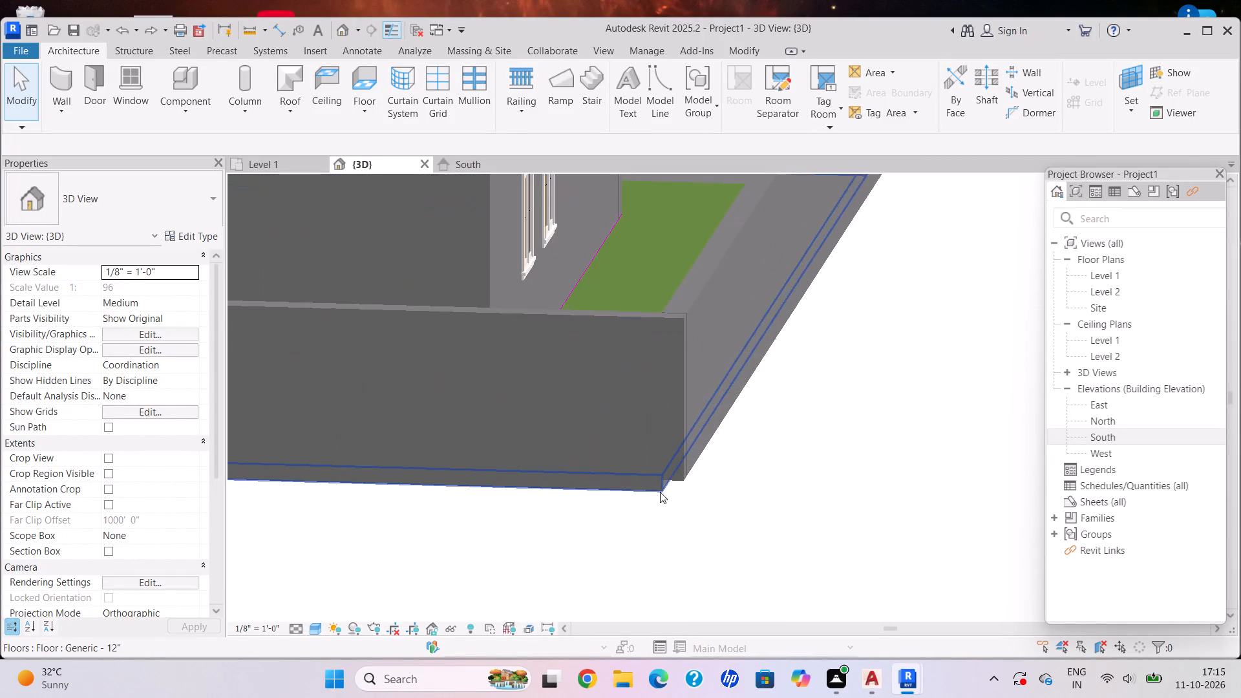
pyautogui.scroll(-5, 653, 463)
pyautogui.keyDown('shift'); pyautogui.moveTo(626, 377); pyautogui.dragTo(607, 445, button='middle'); pyautogui.keyUp('shift')
pyautogui.keyDown('shift'); pyautogui.moveTo(606, 452); pyautogui.dragTo(596, 520, button='middle'); pyautogui.keyUp('shift')
pyautogui.keyDown('shift'); pyautogui.middleClick(596, 520); pyautogui.keyUp('shift')
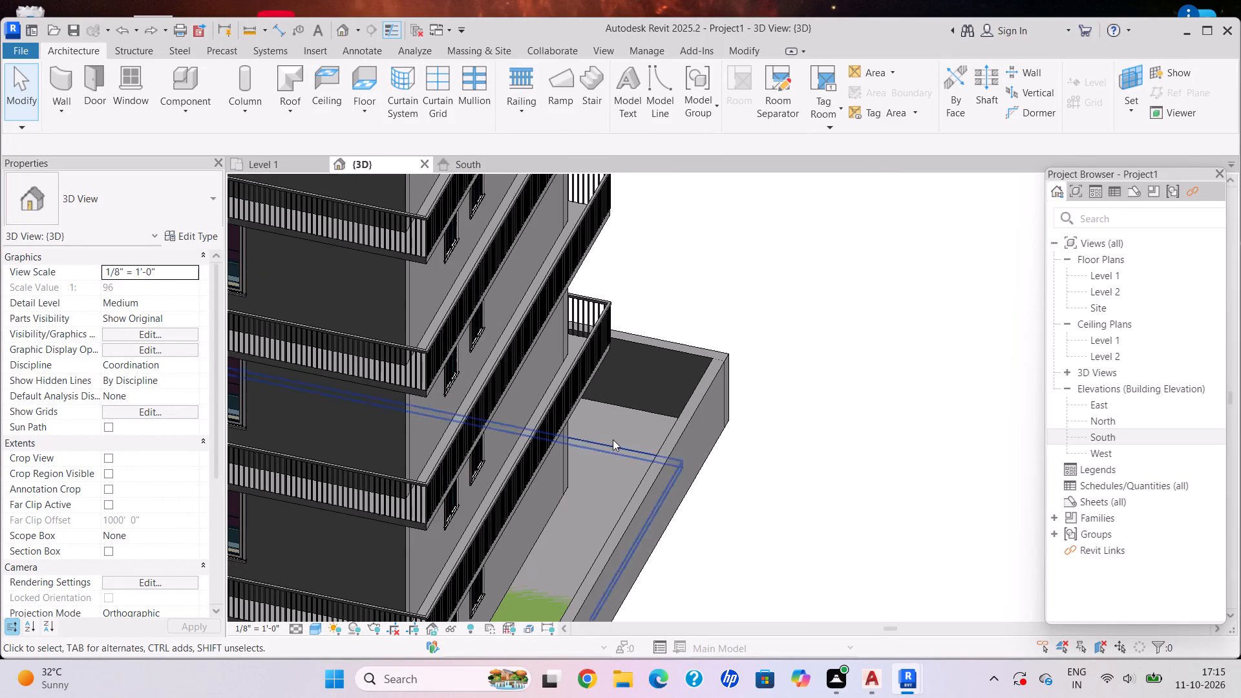
pyautogui.moveTo(581, 542); pyautogui.dragTo(640, 367, button='middle')
pyautogui.keyDown('shift'); pyautogui.moveTo(572, 482); pyautogui.dragTo(619, 522, button='middle'); pyautogui.keyUp('shift')
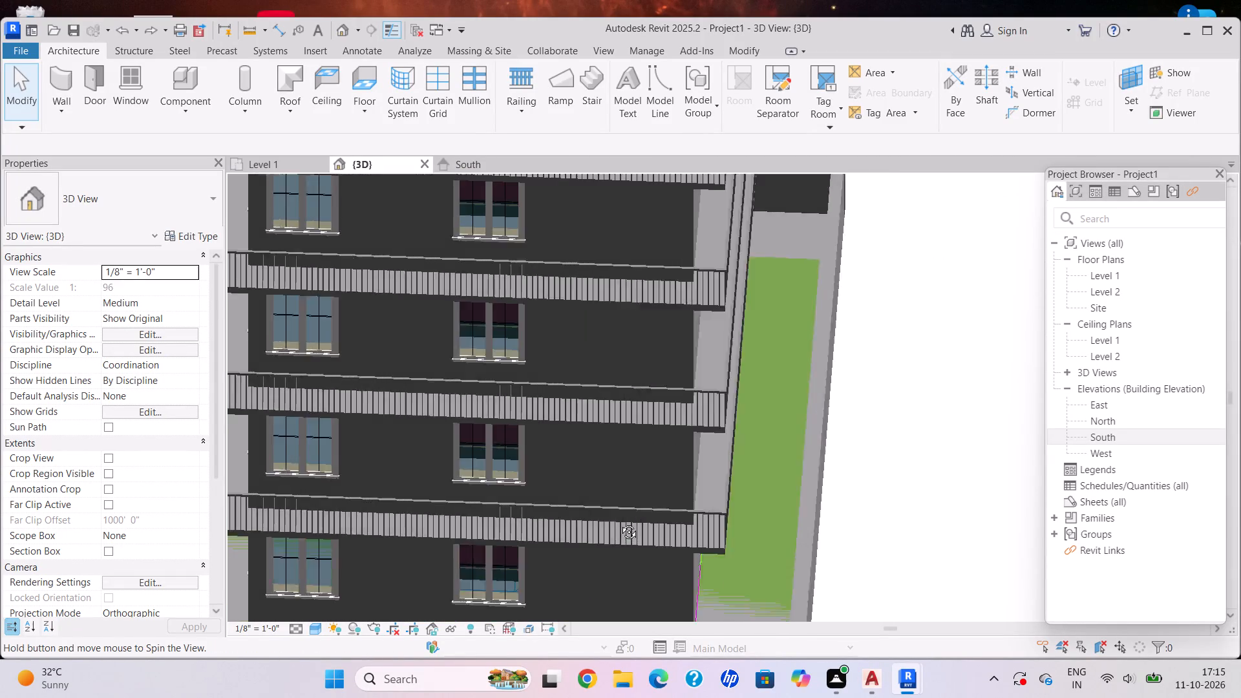
pyautogui.keyDown('shift'); pyautogui.moveTo(619, 522); pyautogui.dragTo(621, 523, button='middle'); pyautogui.keyUp('shift')
pyautogui.keyDown('shift'); pyautogui.moveTo(780, 503); pyautogui.dragTo(785, 466, button='middle'); pyautogui.keyUp('shift')
pyautogui.click(461, 167)
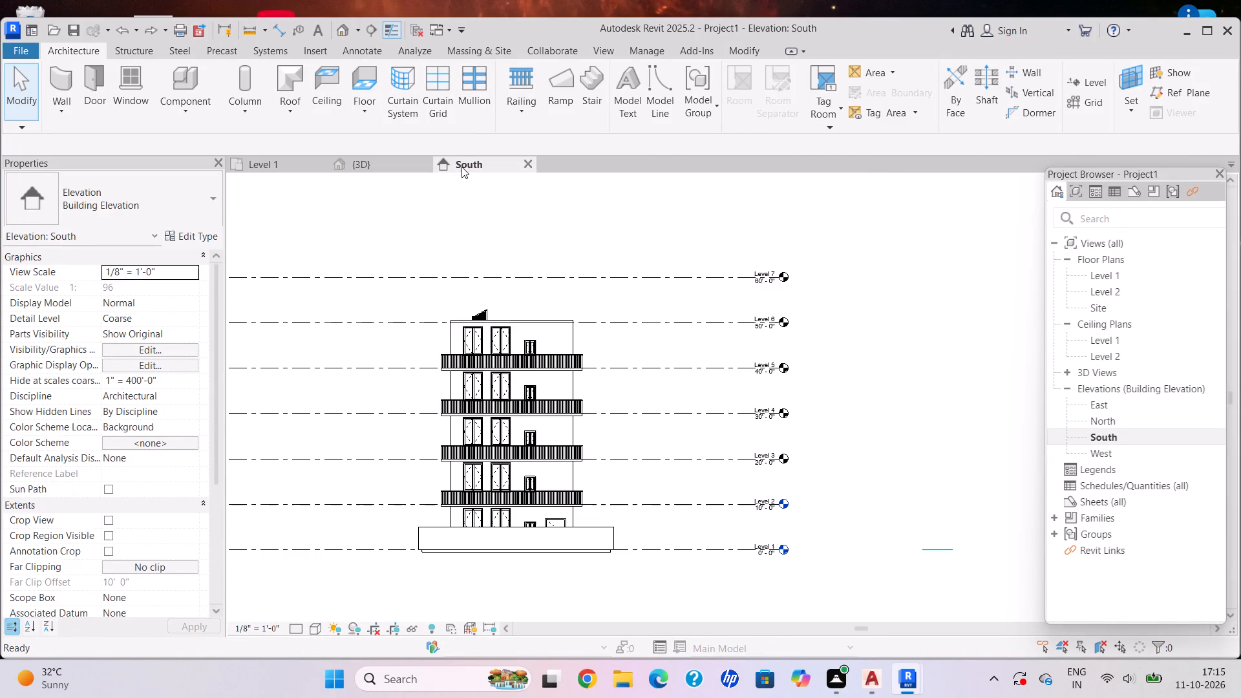
pyautogui.click(367, 167)
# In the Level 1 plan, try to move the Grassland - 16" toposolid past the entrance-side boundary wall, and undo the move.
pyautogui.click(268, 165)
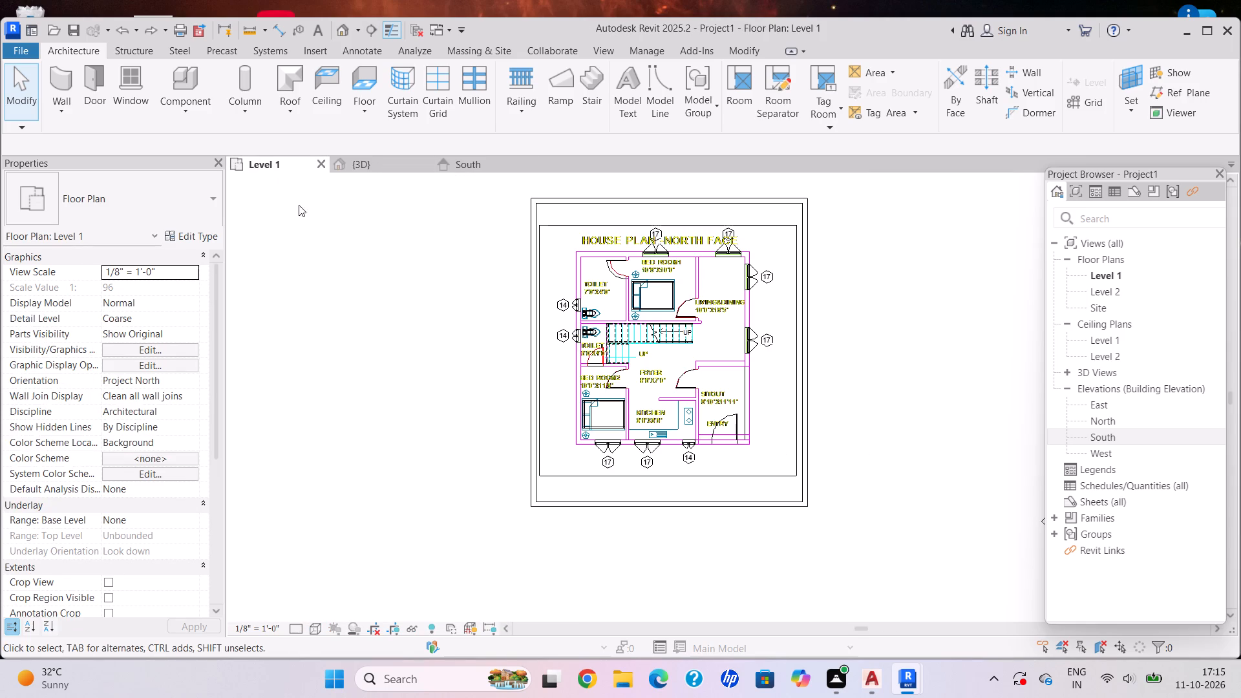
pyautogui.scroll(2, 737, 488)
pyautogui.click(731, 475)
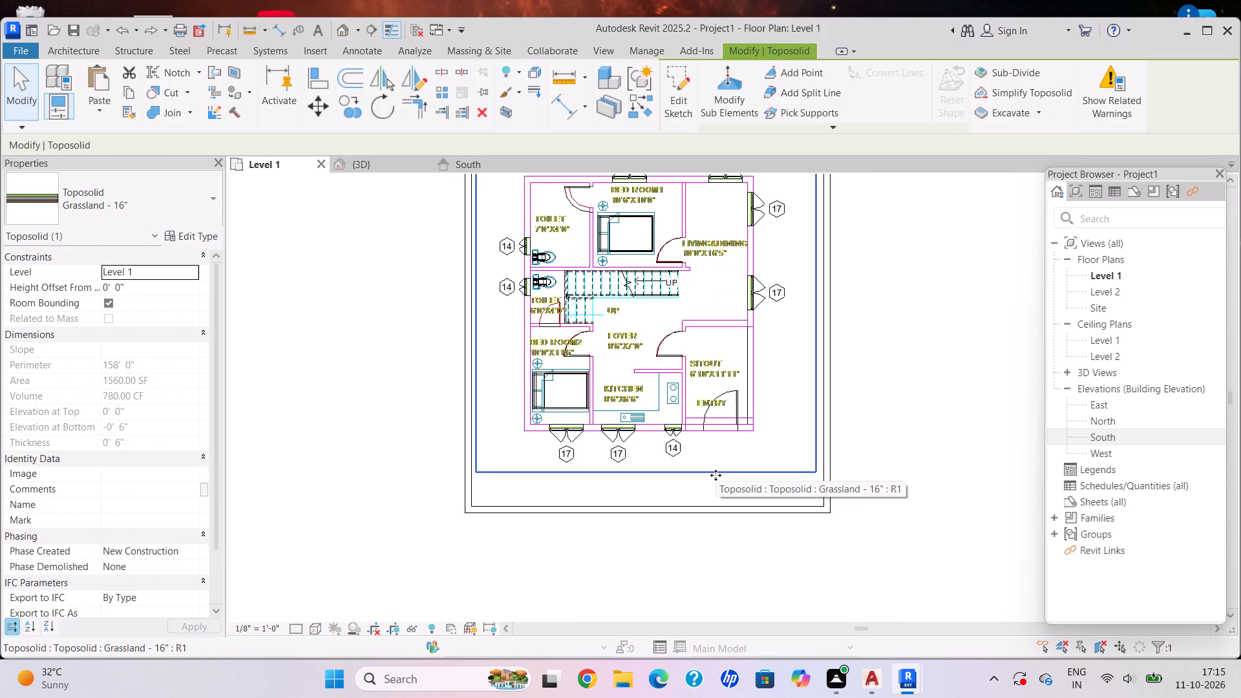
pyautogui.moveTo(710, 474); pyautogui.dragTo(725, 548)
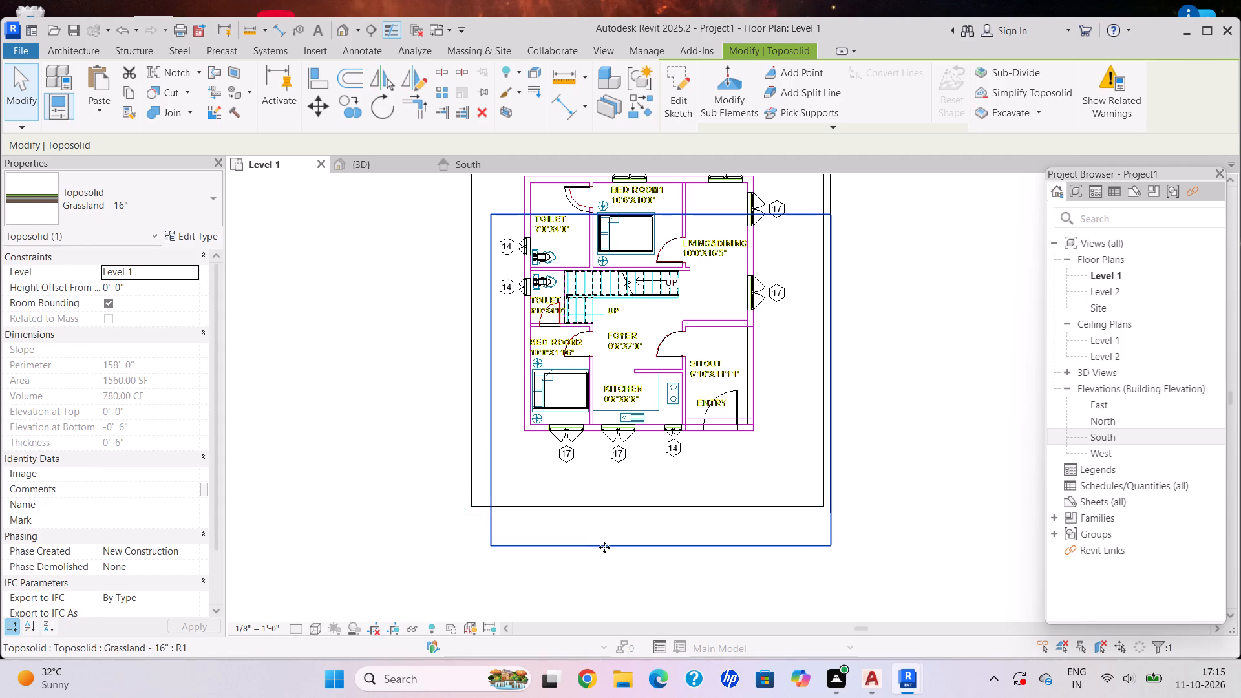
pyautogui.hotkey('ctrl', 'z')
# Reopen the Grassland - 16" toposolid's boundary sketch in 3D and stretch its toilet-side edge about 4'-0" beyond the boundary wall.
pyautogui.click(632, 474)
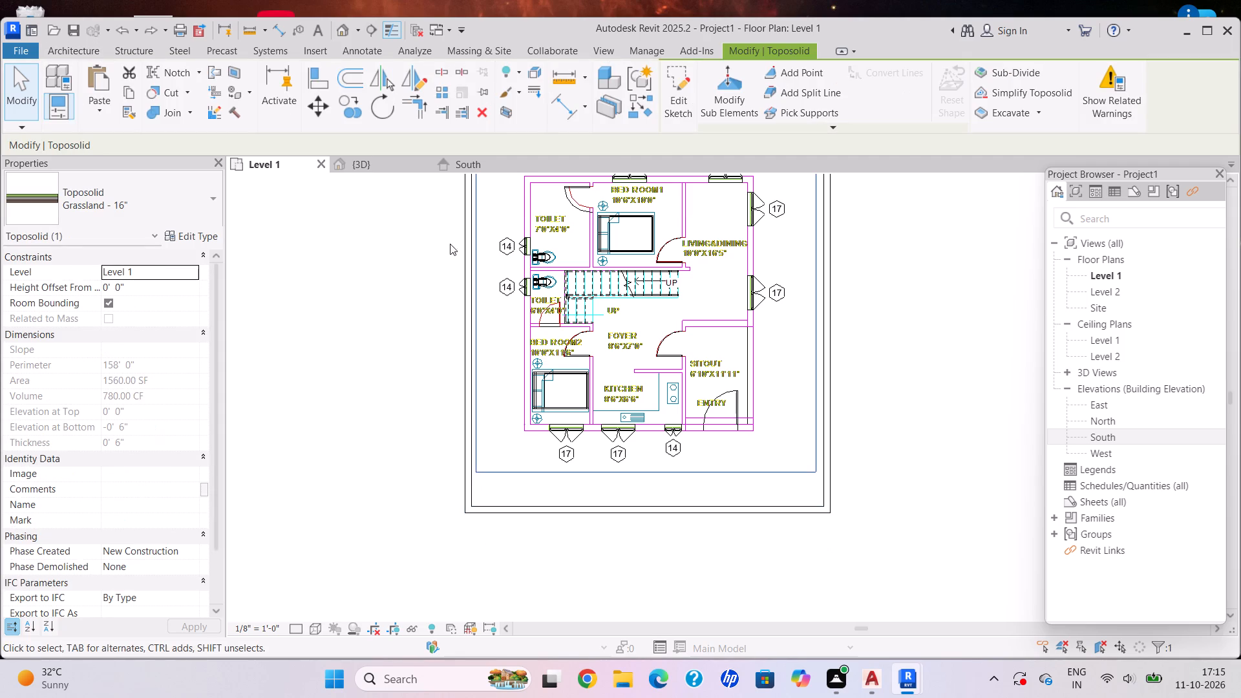
pyautogui.click(375, 159)
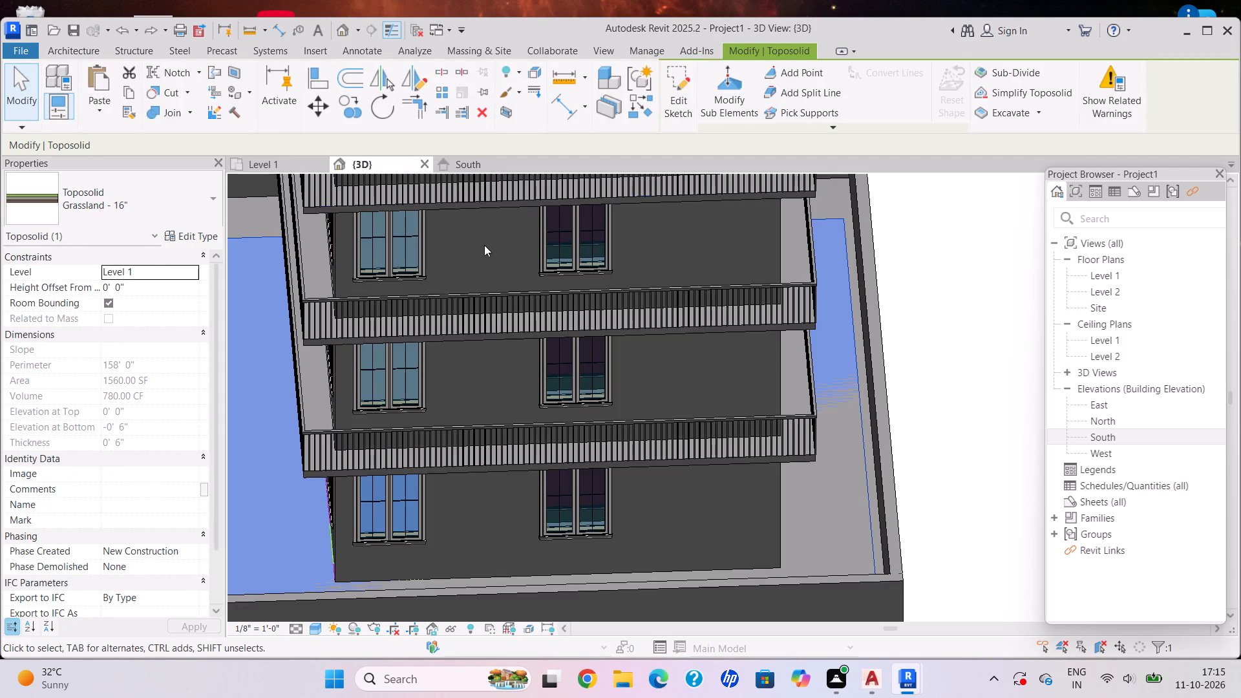
pyautogui.scroll(-4, 759, 423)
pyautogui.scroll(3, 820, 477)
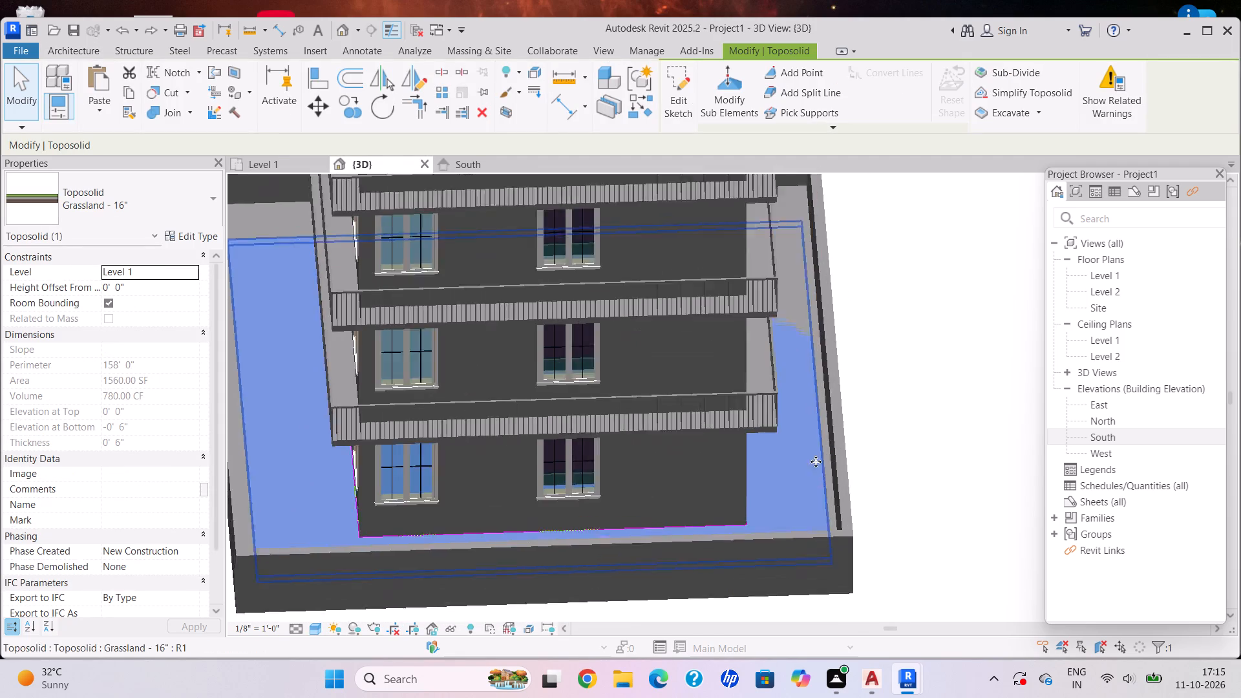
pyautogui.scroll(1, 816, 461)
pyautogui.click(671, 104)
pyautogui.scroll(4, 823, 509)
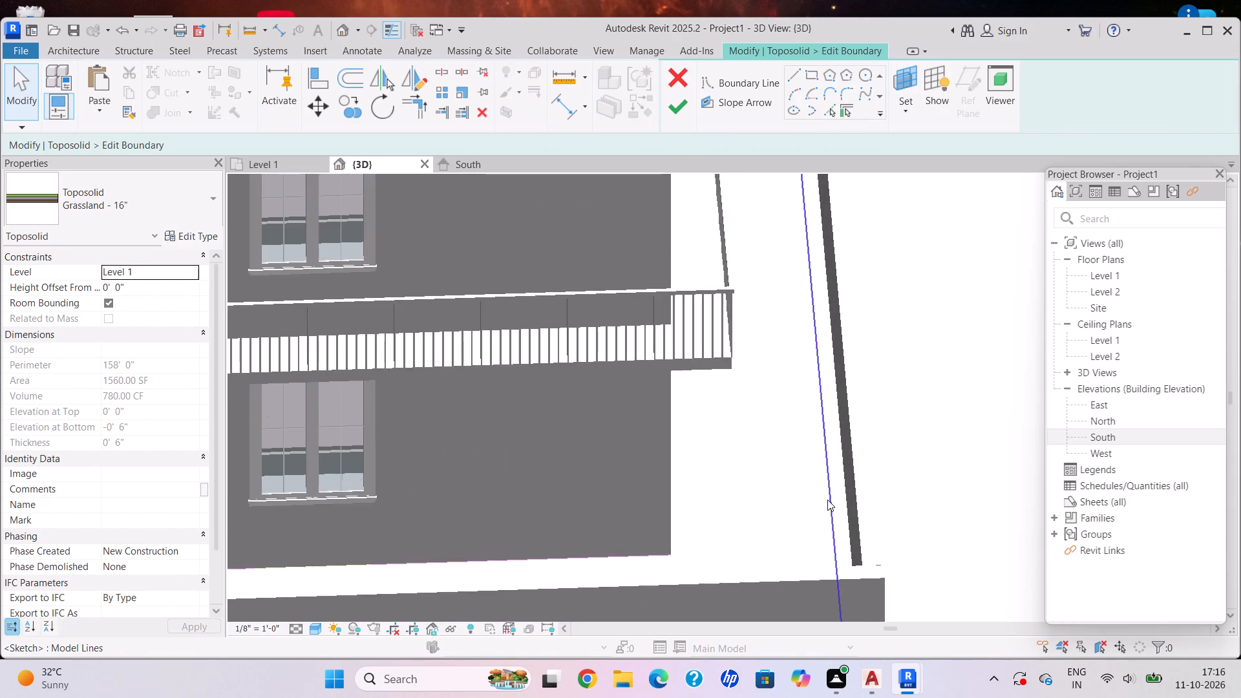
pyautogui.click(827, 500)
pyautogui.moveTo(827, 500); pyautogui.dragTo(910, 503)
pyautogui.scroll(-2, 811, 520)
pyautogui.moveTo(810, 513); pyautogui.dragTo(809, 368, button='middle')
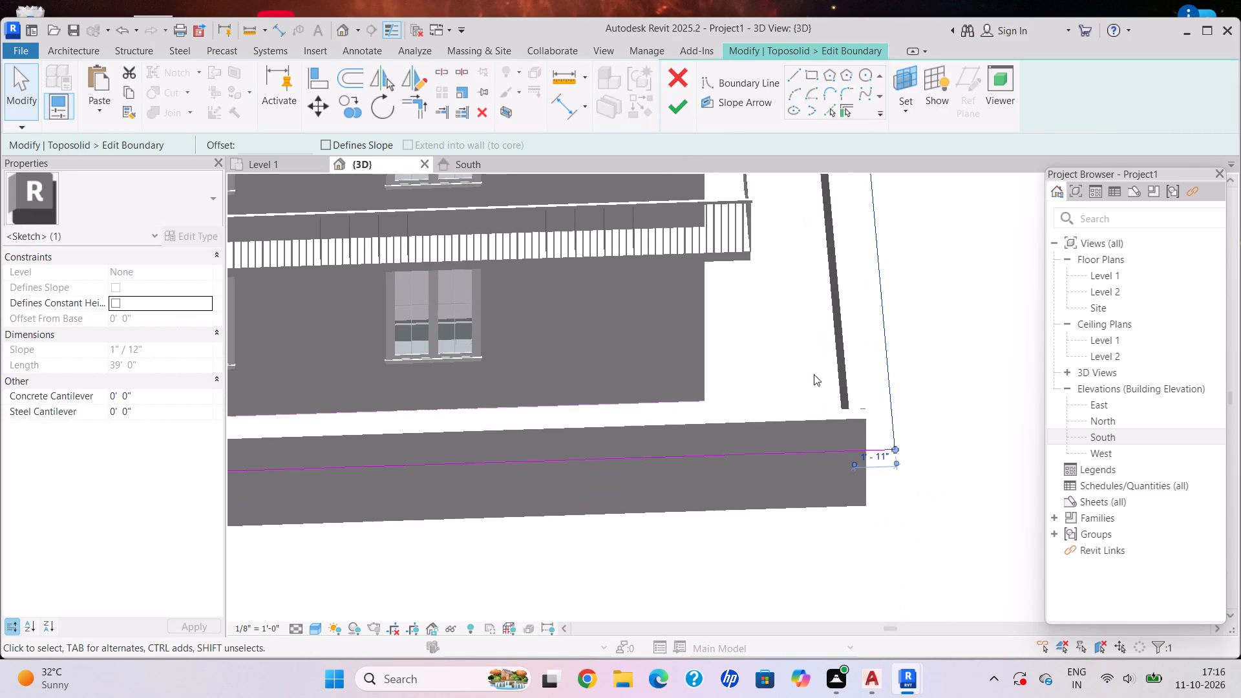
pyautogui.moveTo(890, 387); pyautogui.dragTo(935, 394)
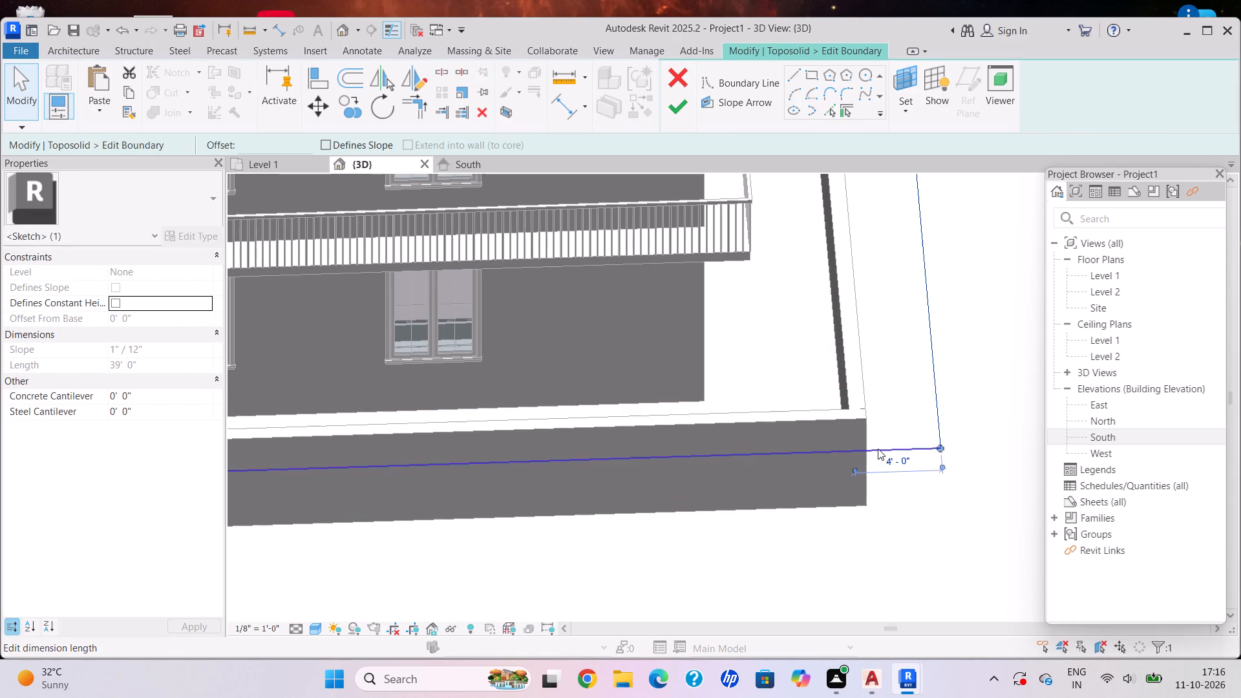
# Stretch the toposolid's rear edge about 4'-6" and its living-side edge about 7'-0" beyond the boundary walls.
pyautogui.click(878, 447)
pyautogui.moveTo(878, 447); pyautogui.dragTo(892, 558)
pyautogui.scroll(-5, 674, 503)
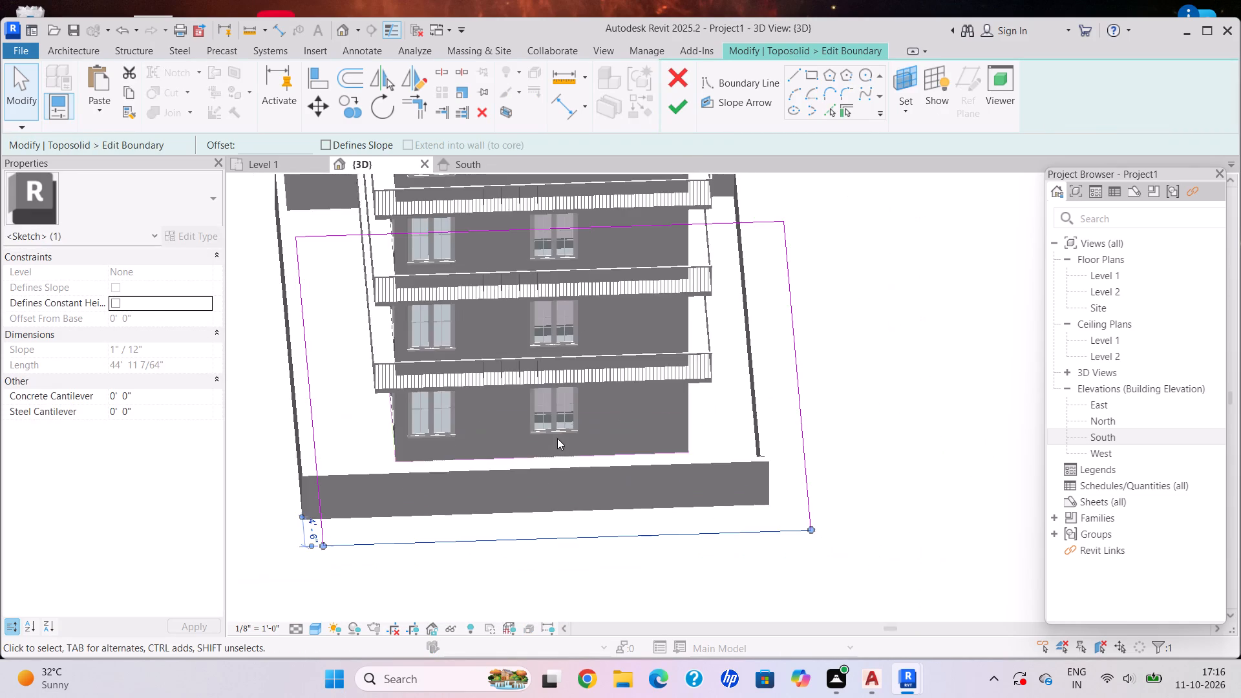
pyautogui.moveTo(557, 438); pyautogui.dragTo(733, 408, button='middle')
pyautogui.moveTo(597, 467); pyautogui.dragTo(870, 288, button='middle')
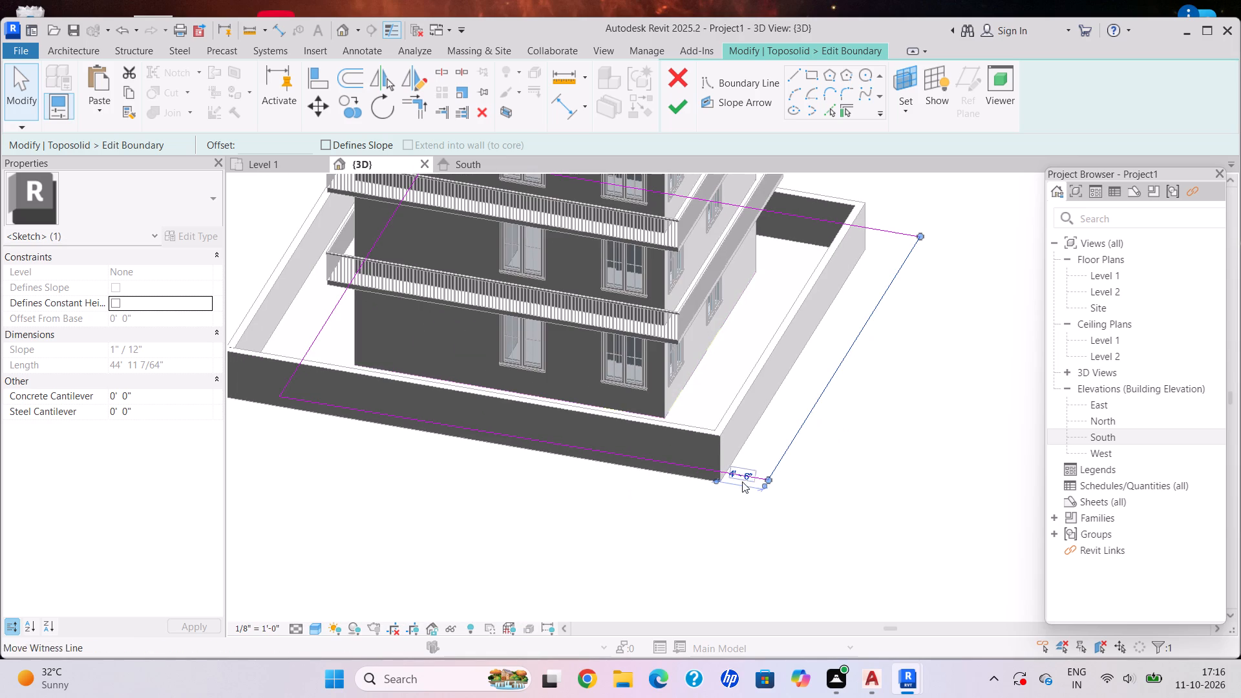
pyautogui.click(681, 465)
pyautogui.moveTo(681, 465); pyautogui.dragTo(655, 512)
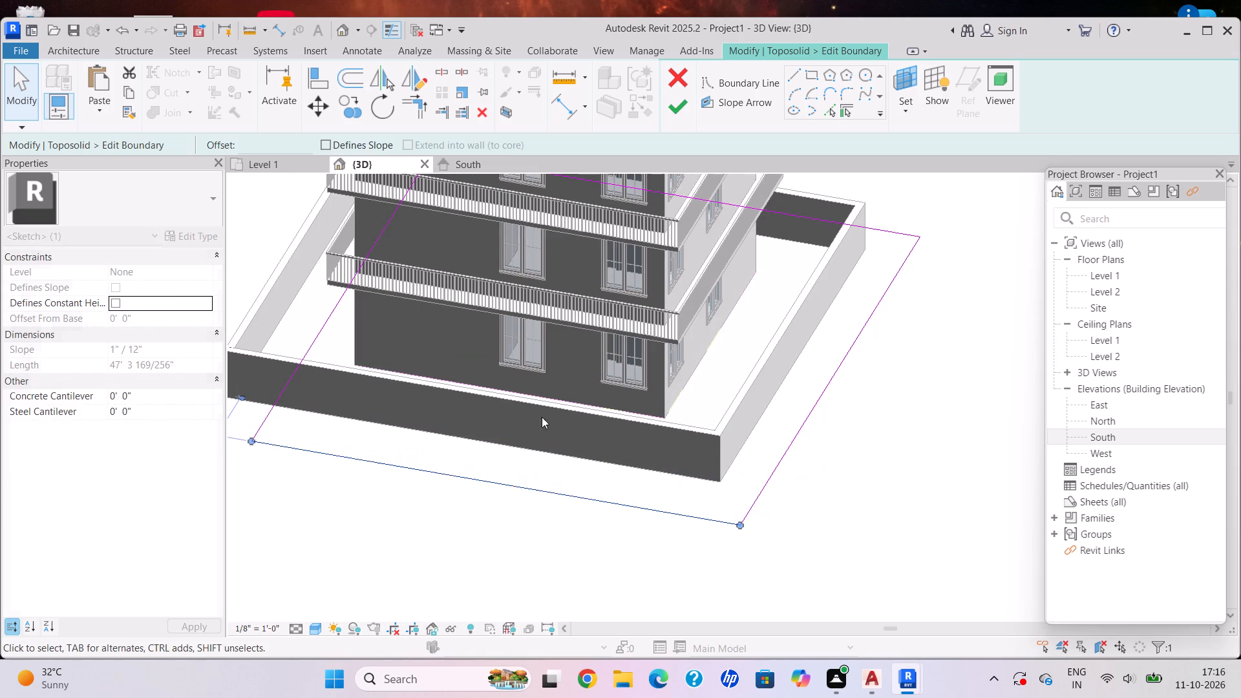
# Stretch the toposolid boundary's entrance-side edge about 8'-0" beyond the front boundary wall.
pyautogui.scroll(-1, 442, 366)
pyautogui.keyDown('shift'); pyautogui.moveTo(463, 374); pyautogui.dragTo(471, 375, button='middle'); pyautogui.keyUp('shift')
pyautogui.keyDown('shift'); pyautogui.moveTo(482, 379); pyautogui.dragTo(521, 397, button='middle'); pyautogui.keyUp('shift')
pyautogui.keyDown('shift'); pyautogui.moveTo(538, 408); pyautogui.dragTo(754, 443, button='middle'); pyautogui.keyUp('shift')
pyautogui.moveTo(513, 423); pyautogui.dragTo(913, 169, button='middle')
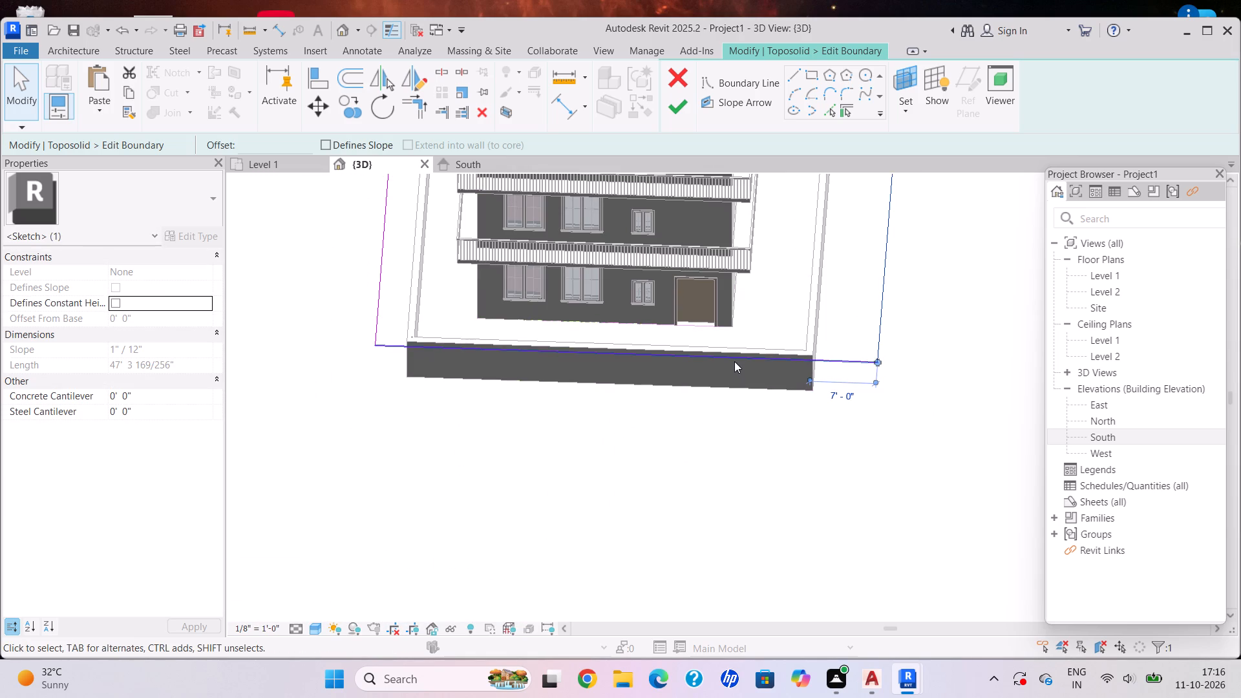
pyautogui.click(850, 359)
pyautogui.moveTo(847, 359); pyautogui.dragTo(840, 407)
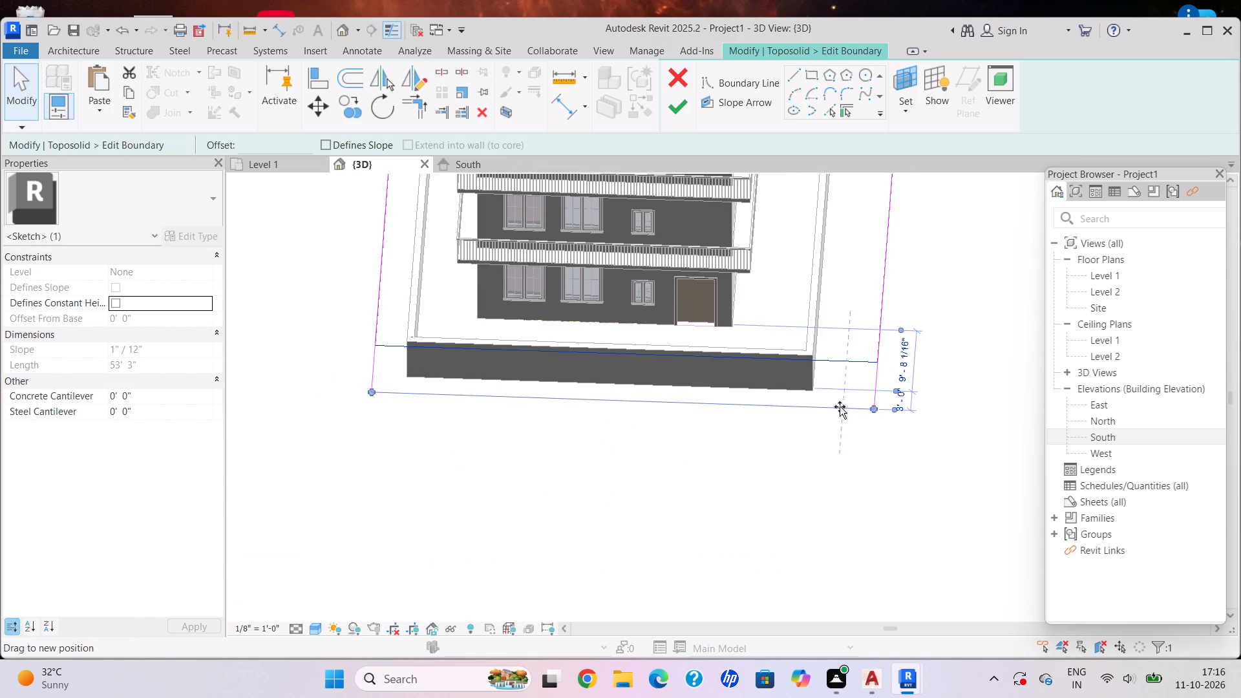
pyautogui.moveTo(840, 407); pyautogui.dragTo(839, 438)
# Stretch the toposolid's toilet-side edge further outward, finish the boundary sketch and dismiss the save reminder without saving.
pyautogui.scroll(-2, 509, 365)
pyautogui.keyDown('shift'); pyautogui.moveTo(511, 355); pyautogui.dragTo(781, 323, button='middle'); pyautogui.keyUp('shift')
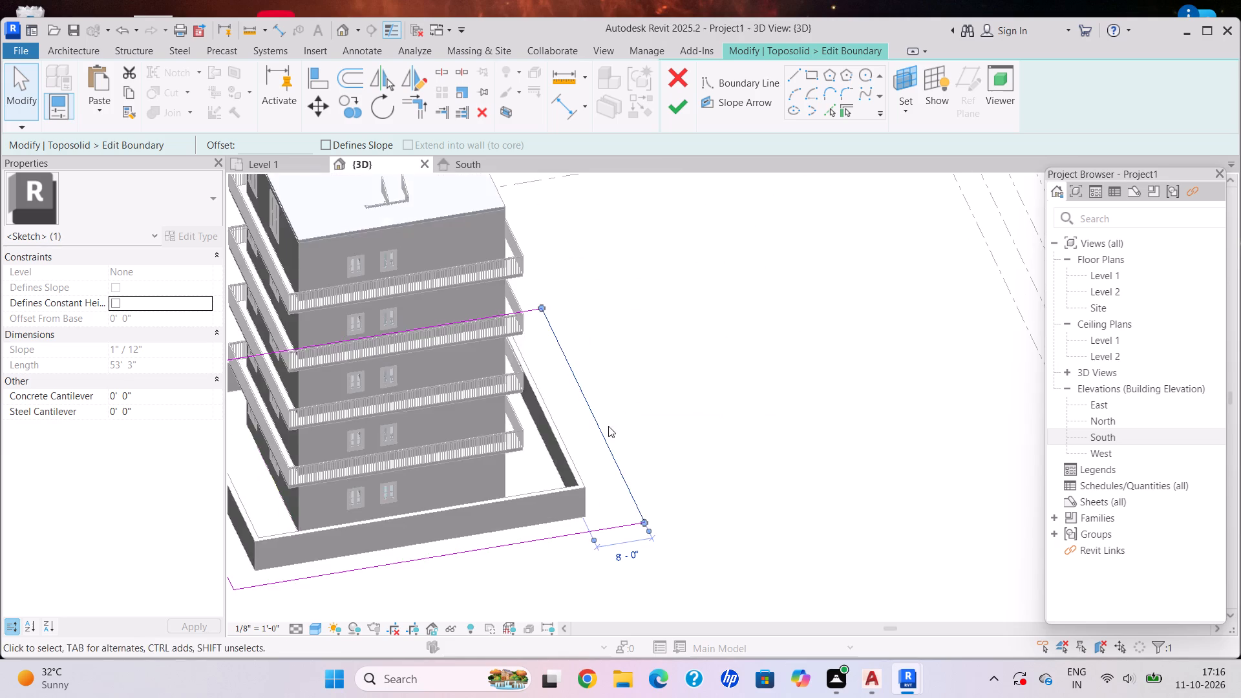
pyautogui.moveTo(609, 427); pyautogui.dragTo(727, 209, button='middle')
pyautogui.keyDown('shift'); pyautogui.moveTo(569, 374); pyautogui.dragTo(576, 439, button='middle'); pyautogui.keyUp('shift')
pyautogui.click(557, 388)
pyautogui.moveTo(554, 383); pyautogui.dragTo(573, 419)
pyautogui.click(675, 103)
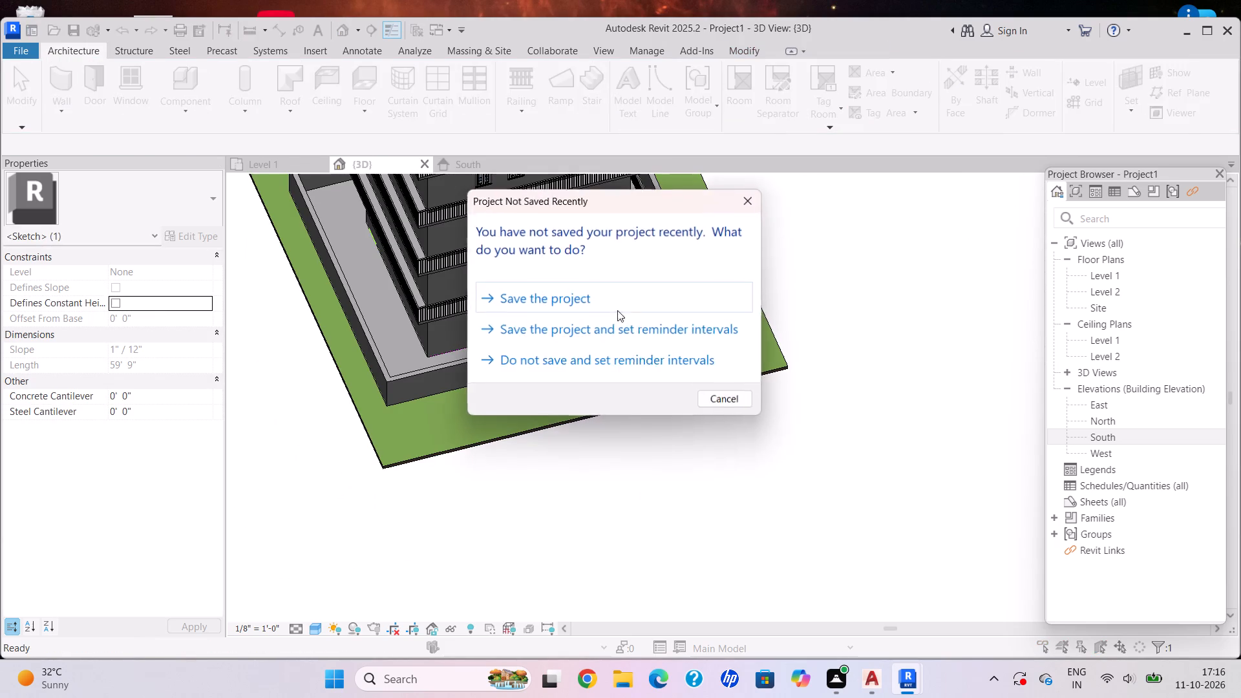
pyautogui.press('Escape')
pyautogui.press('Escape')
# Examine the enlarged grass area inside and outside the boundary walls from several sides, including where it meets the base floor.
pyautogui.scroll(-1, 529, 443)
pyautogui.keyDown('shift'); pyautogui.moveTo(515, 419); pyautogui.dragTo(673, 224, button='middle'); pyautogui.keyUp('shift')
pyautogui.moveTo(678, 298); pyautogui.dragTo(643, 565, button='middle')
pyautogui.scroll(-1, 767, 496)
pyautogui.keyDown('shift'); pyautogui.moveTo(770, 494); pyautogui.dragTo(761, 597, button='middle'); pyautogui.keyUp('shift')
pyautogui.moveTo(802, 476); pyautogui.dragTo(759, 278, button='middle')
pyautogui.keyDown('shift'); pyautogui.moveTo(725, 374); pyautogui.dragTo(675, 358, button='middle'); pyautogui.keyUp('shift')
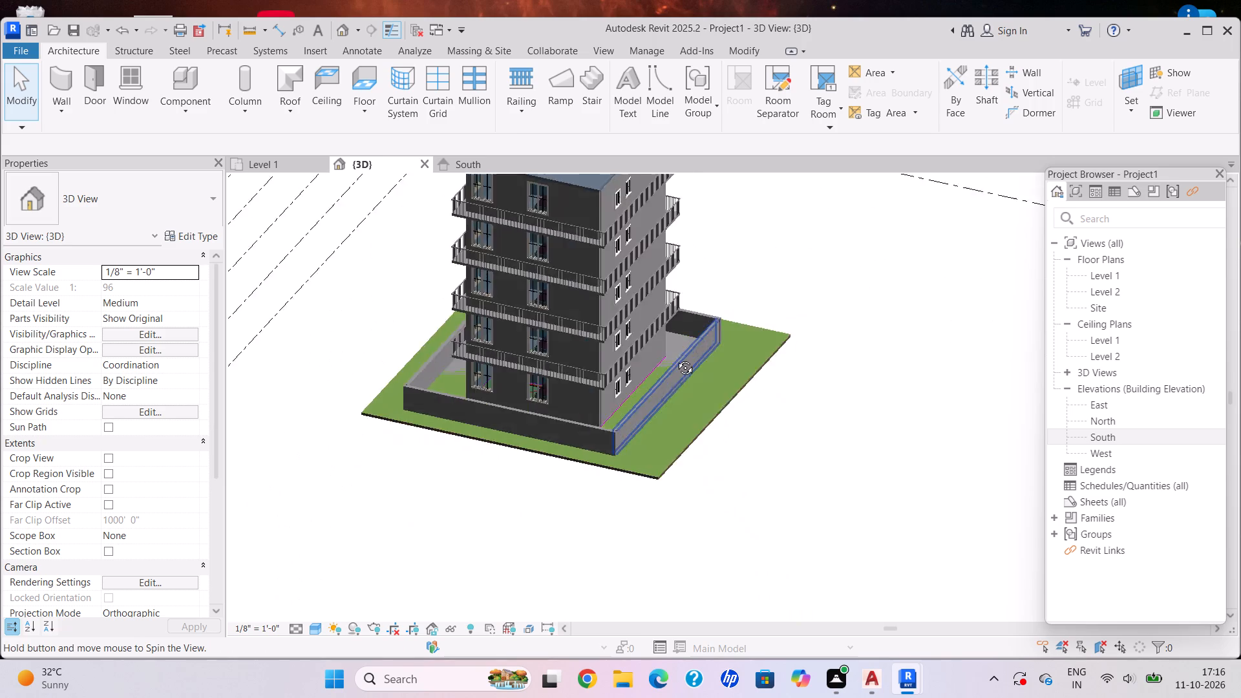
pyautogui.keyDown('shift'); pyautogui.moveTo(675, 358); pyautogui.dragTo(670, 397, button='middle'); pyautogui.keyUp('shift')
pyautogui.keyDown('shift'); pyautogui.middleClick(671, 398); pyautogui.keyUp('shift')
pyautogui.scroll(5, 612, 517)
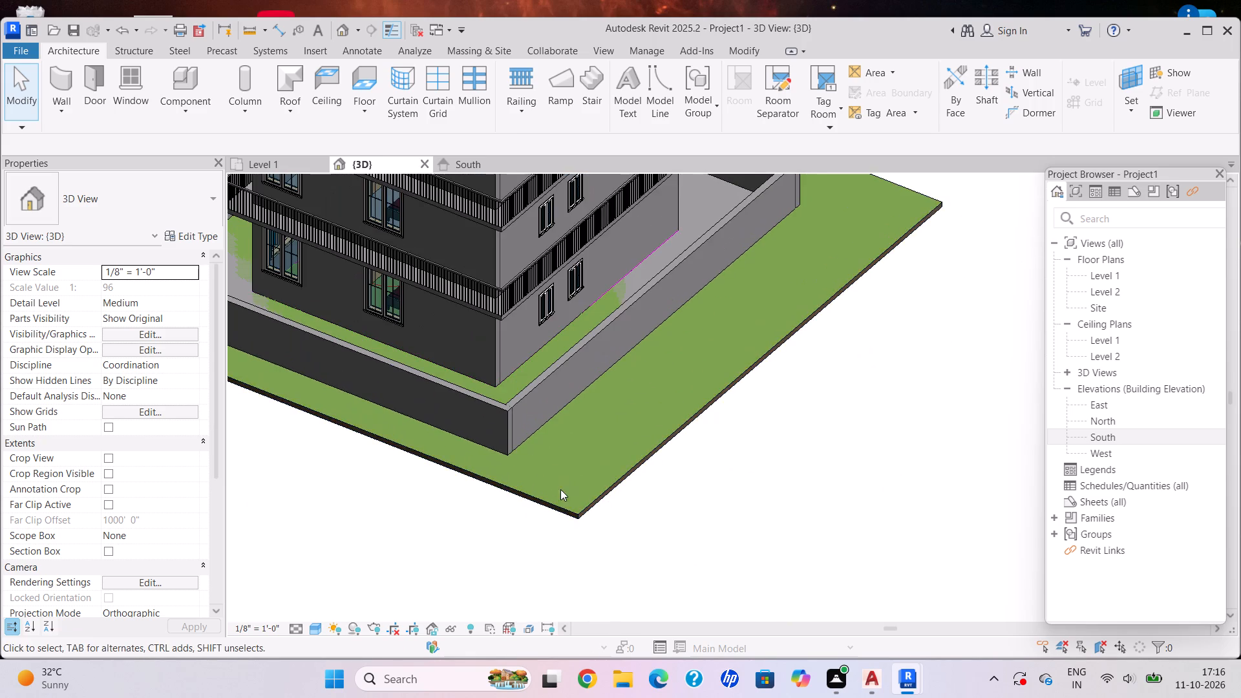
pyautogui.scroll(-1, 561, 463)
pyautogui.keyDown('shift'); pyautogui.moveTo(583, 464); pyautogui.dragTo(614, 476, button='middle'); pyautogui.keyUp('shift')
# Set the Grassland - 16" toposolid's height offset from Level 1 to -3".
pyautogui.click(713, 522)
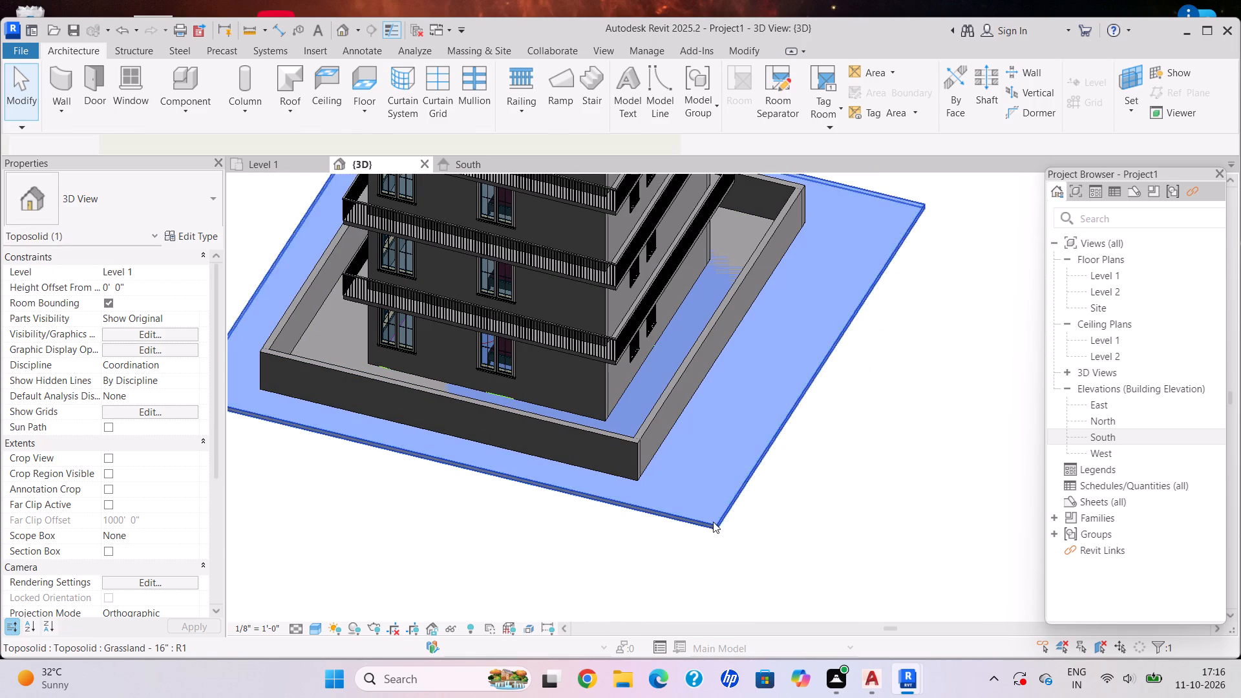
pyautogui.click(149, 288)
pyautogui.press('BackSpace')
pyautogui.press('BackSpace')
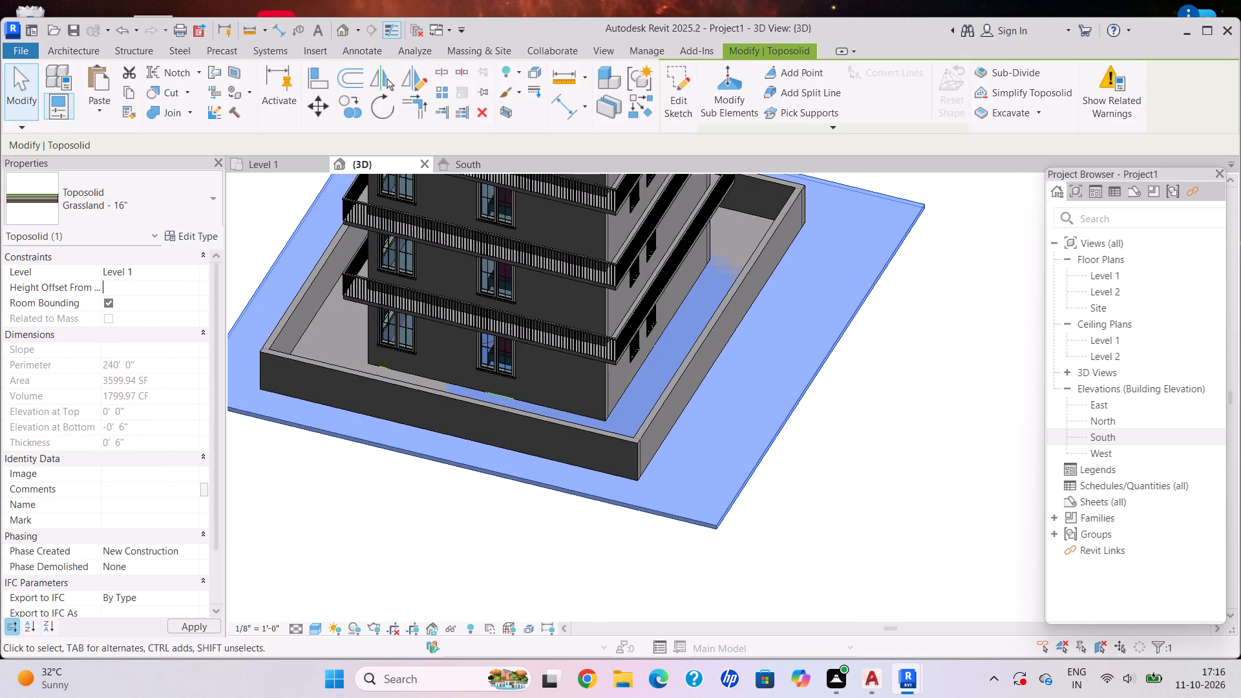
pyautogui.press("'")
pyautogui.press('BackSpace')
pyautogui.press('BackSpace')
pyautogui.press('BackSpace')
pyautogui.press('BackSpace')
pyautogui.press("'")
pyautogui.press('BackSpace')
pyautogui.press('BackSpace')
pyautogui.write('-3"')
pyautogui.press('Return')
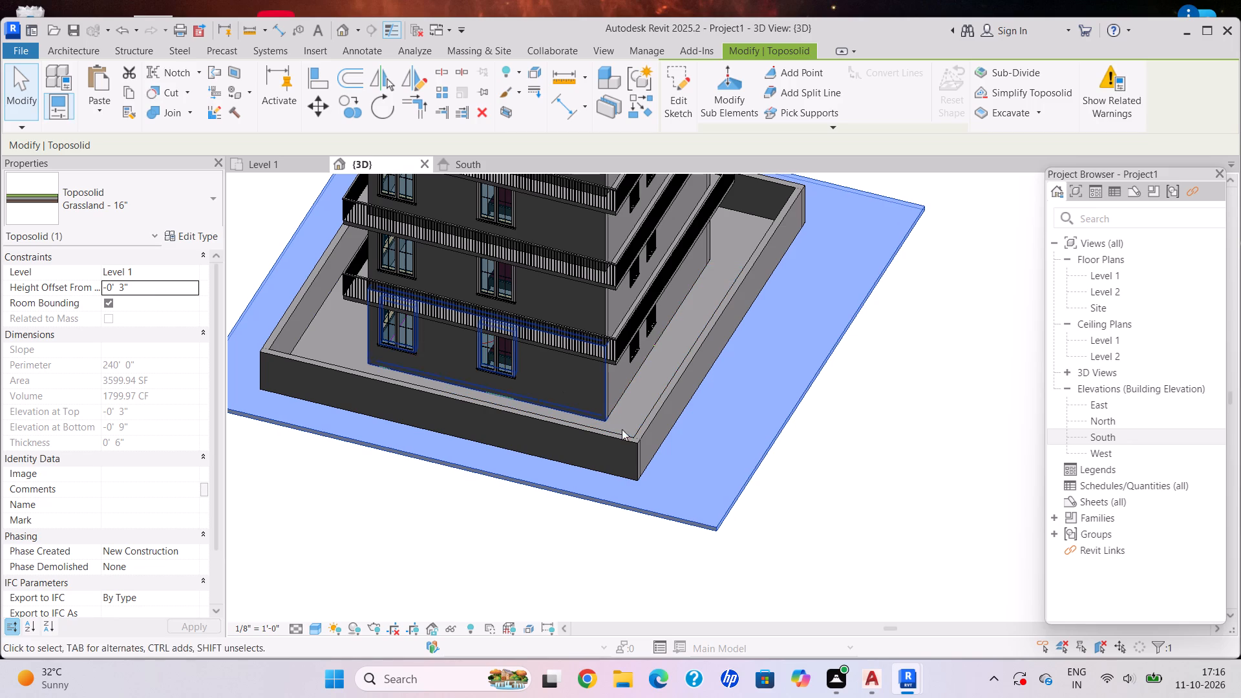
pyautogui.press('Escape')
# Examine the lowered grass area, the base floor and the boundary walls from all around the building.
pyautogui.scroll(-3, 685, 483)
pyautogui.keyDown('shift'); pyautogui.moveTo(695, 472); pyautogui.dragTo(756, 302, button='middle'); pyautogui.keyUp('shift')
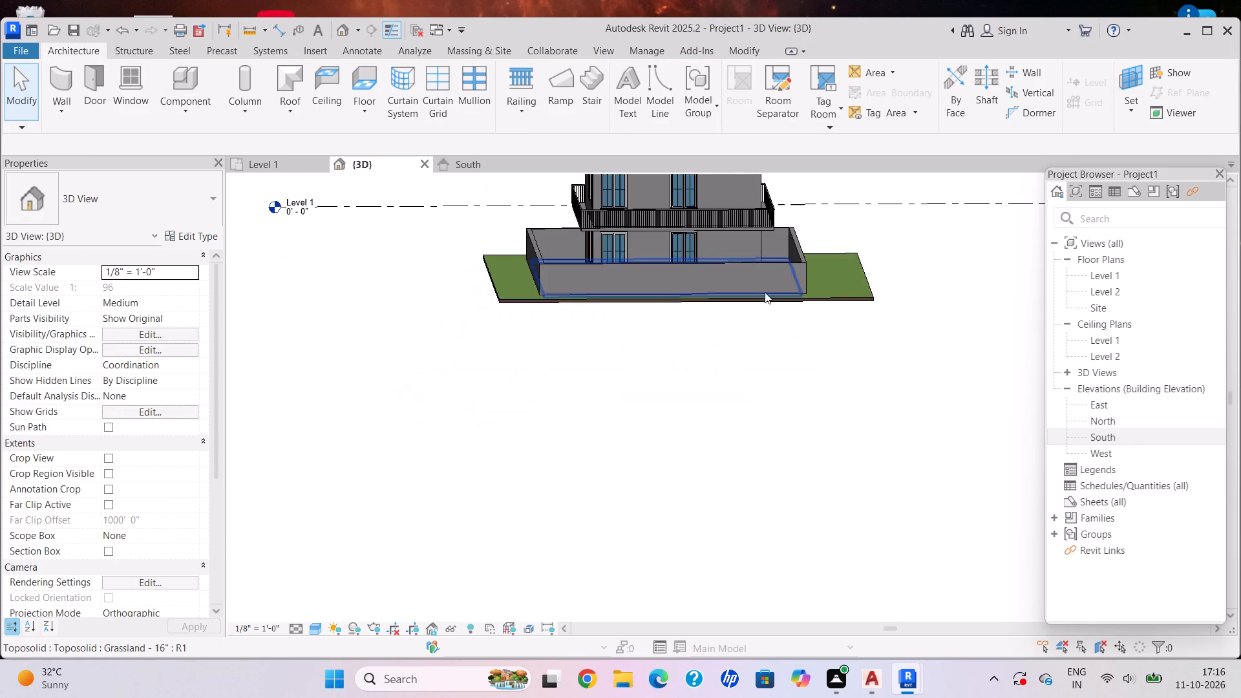
pyautogui.scroll(-3, 765, 300)
pyautogui.keyDown('shift'); pyautogui.moveTo(682, 253); pyautogui.dragTo(985, 419, button='middle'); pyautogui.keyUp('shift')
pyautogui.moveTo(692, 226); pyautogui.dragTo(683, 525, button='middle')
pyautogui.keyDown('shift'); pyautogui.moveTo(803, 423); pyautogui.dragTo(837, 418, button='middle'); pyautogui.keyUp('shift')
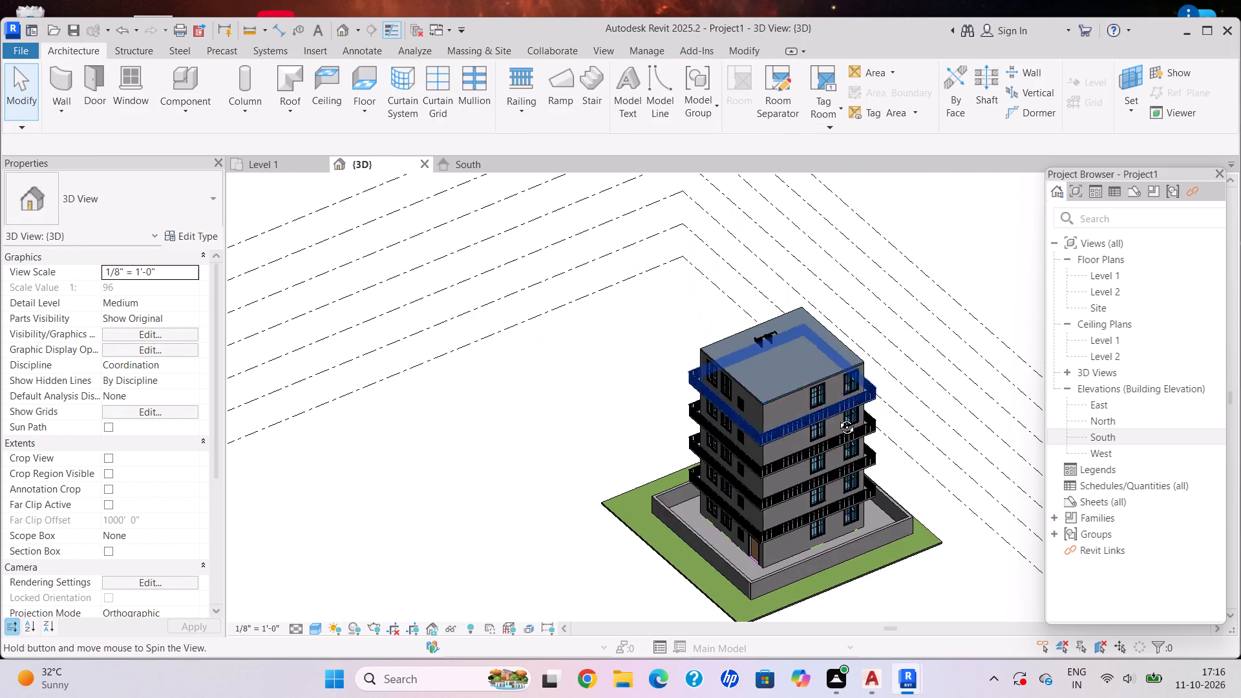
pyautogui.keyDown('shift'); pyautogui.moveTo(837, 418); pyautogui.dragTo(956, 352, button='middle'); pyautogui.keyUp('shift')
pyautogui.keyDown('shift'); pyautogui.moveTo(559, 472); pyautogui.dragTo(547, 460, button='middle'); pyautogui.keyUp('shift')
pyautogui.keyDown('shift'); pyautogui.moveTo(706, 556); pyautogui.dragTo(722, 643, button='middle'); pyautogui.keyUp('shift')
pyautogui.moveTo(750, 466); pyautogui.dragTo(708, 398, button='middle')
pyautogui.keyDown('shift'); pyautogui.middleClick(730, 450); pyautogui.keyUp('shift')
pyautogui.keyDown('shift'); pyautogui.middleClick(720, 450); pyautogui.keyUp('shift')
pyautogui.keyDown('shift'); pyautogui.middleClick(674, 480); pyautogui.keyUp('shift')
pyautogui.keyDown('shift'); pyautogui.moveTo(720, 442); pyautogui.dragTo(686, 456, button='middle'); pyautogui.keyUp('shift')
# Reopen the toposolid's boundary sketch and stretch its living-side edge to about 13'-0" beyond the boundary wall.
pyautogui.click(764, 435)
pyautogui.scroll(3, 767, 432)
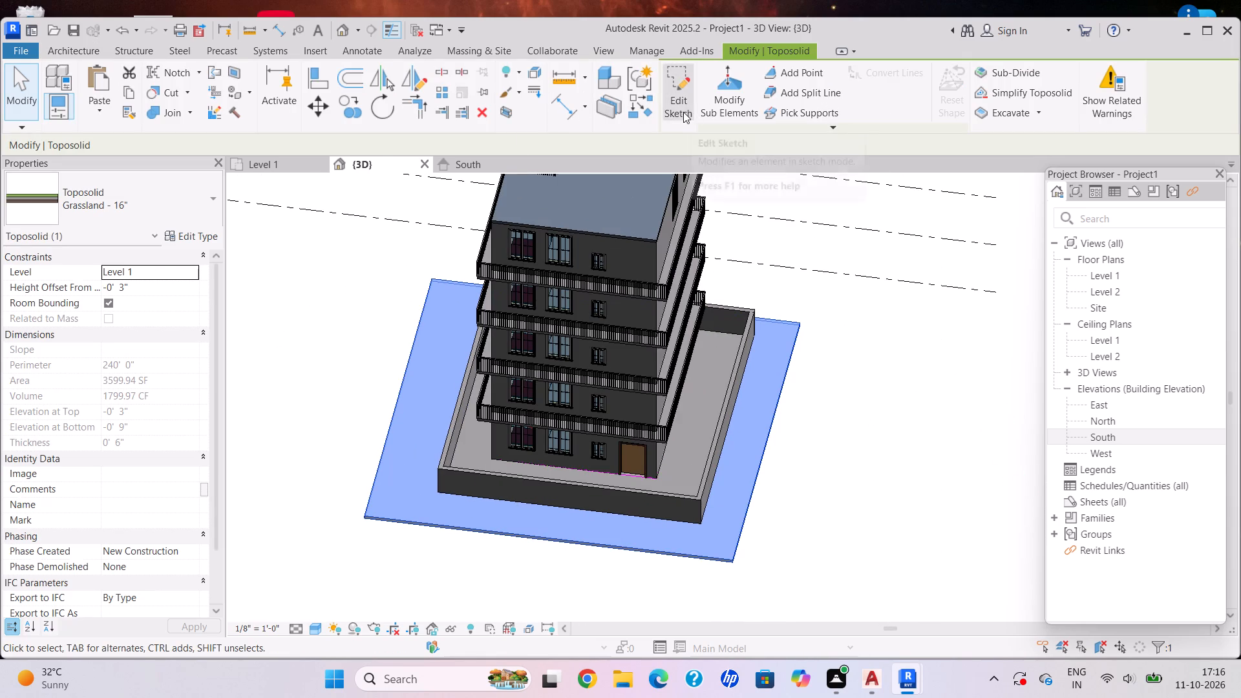
pyautogui.click(683, 112)
pyautogui.click(773, 421)
pyautogui.moveTo(772, 421); pyautogui.dragTo(807, 427)
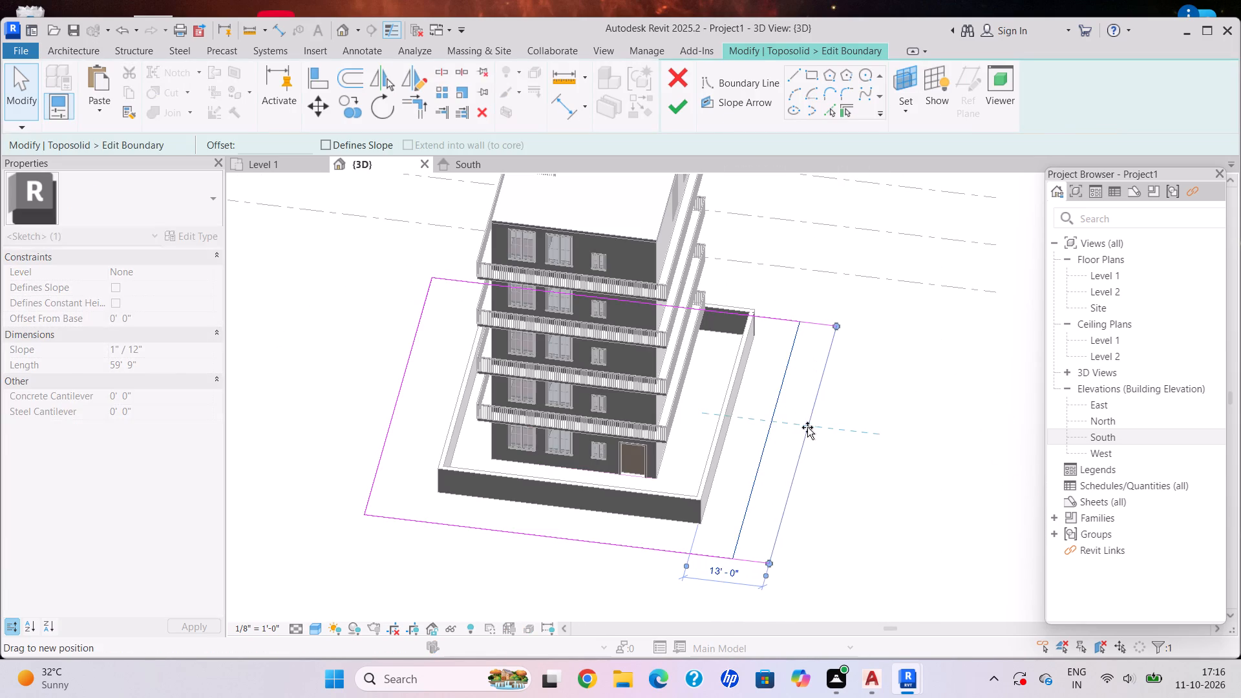
pyautogui.moveTo(807, 427); pyautogui.dragTo(806, 428)
# Stretch the toposolid's rear edge to about 10'-0" beyond the rear boundary wall and finish the boundary sketch.
pyautogui.keyDown('shift'); pyautogui.moveTo(818, 430); pyautogui.dragTo(540, 406, button='middle'); pyautogui.keyUp('shift')
pyautogui.moveTo(834, 409); pyautogui.dragTo(372, 370, button='middle')
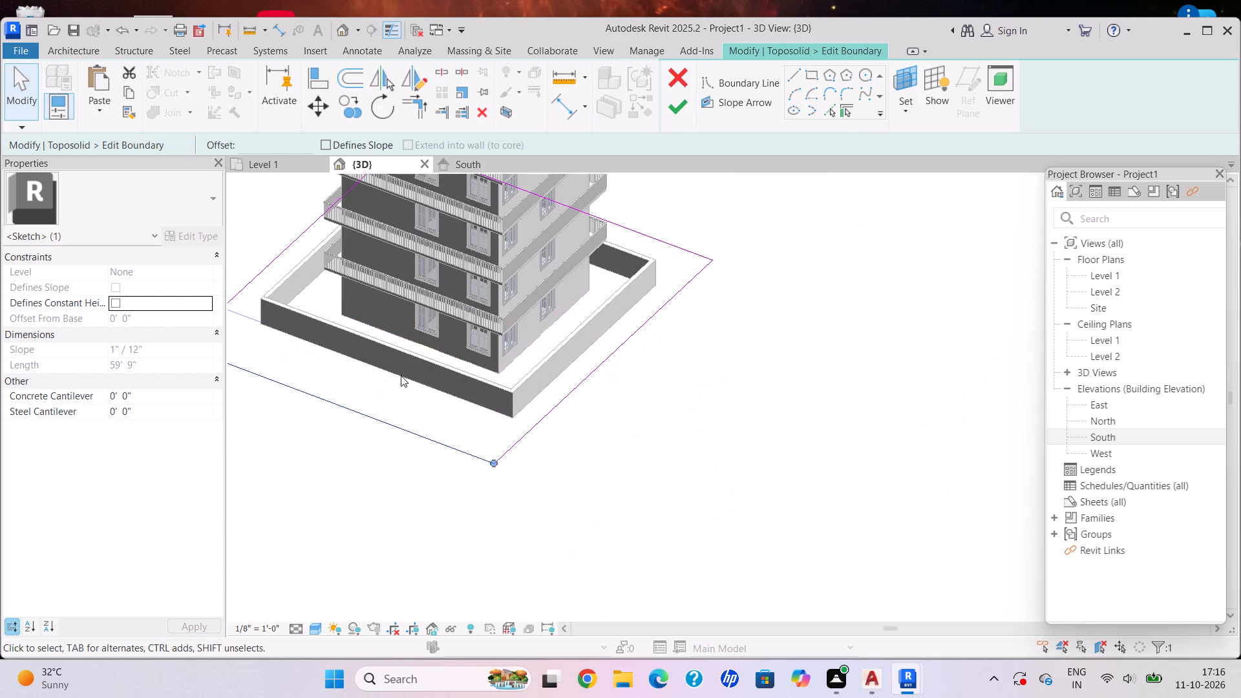
pyautogui.keyDown('shift'); pyautogui.moveTo(646, 363); pyautogui.dragTo(587, 392, button='middle'); pyautogui.keyUp('shift')
pyautogui.click(625, 418)
pyautogui.moveTo(625, 418); pyautogui.dragTo(653, 432)
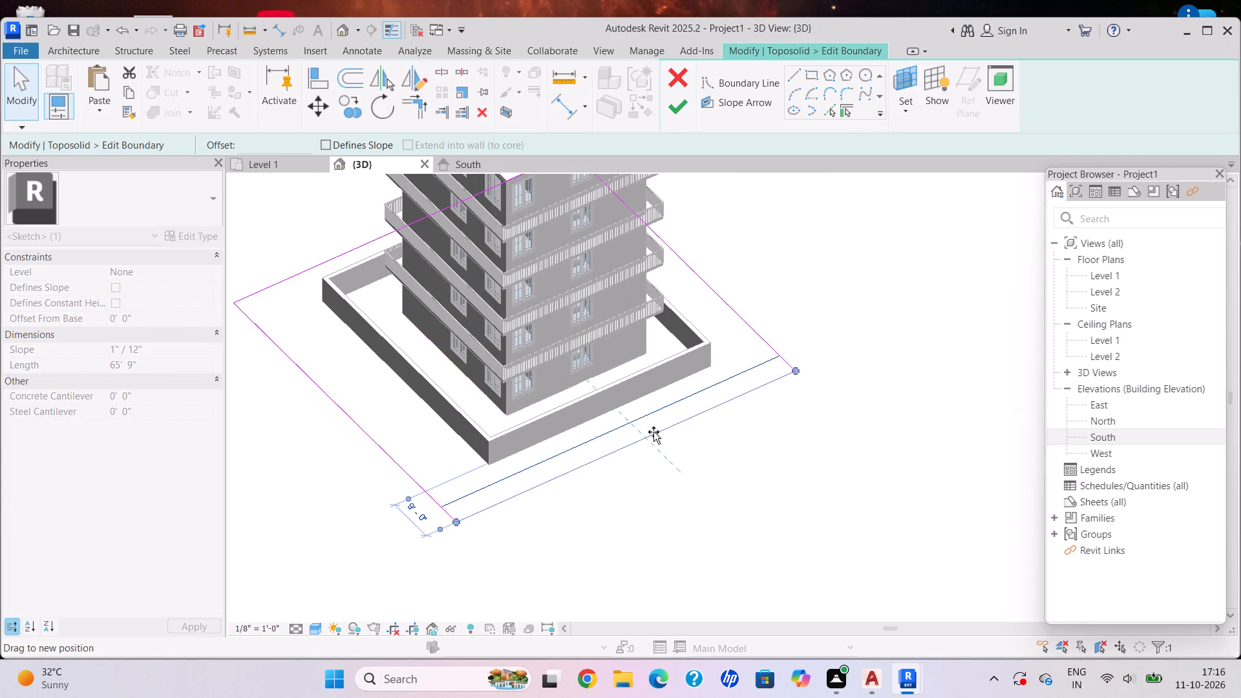
pyautogui.moveTo(653, 432); pyautogui.dragTo(654, 432)
pyautogui.scroll(-2, 772, 355)
pyautogui.keyDown('shift'); pyautogui.moveTo(778, 355); pyautogui.dragTo(574, 366, button='middle'); pyautogui.keyUp('shift')
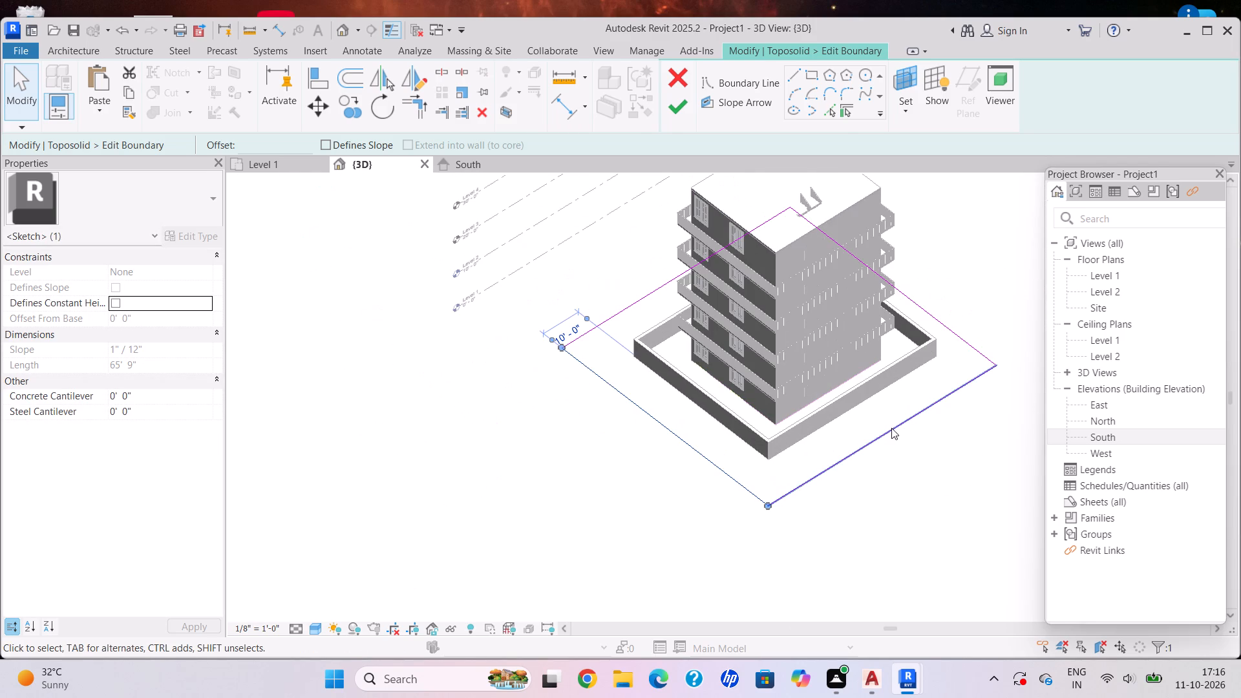
pyautogui.keyDown('shift'); pyautogui.moveTo(931, 392); pyautogui.dragTo(624, 411, button='middle'); pyautogui.keyUp('shift')
pyautogui.moveTo(699, 432); pyautogui.dragTo(664, 264, button='middle')
pyautogui.keyDown('shift'); pyautogui.moveTo(679, 398); pyautogui.dragTo(669, 385, button='middle'); pyautogui.keyUp('shift')
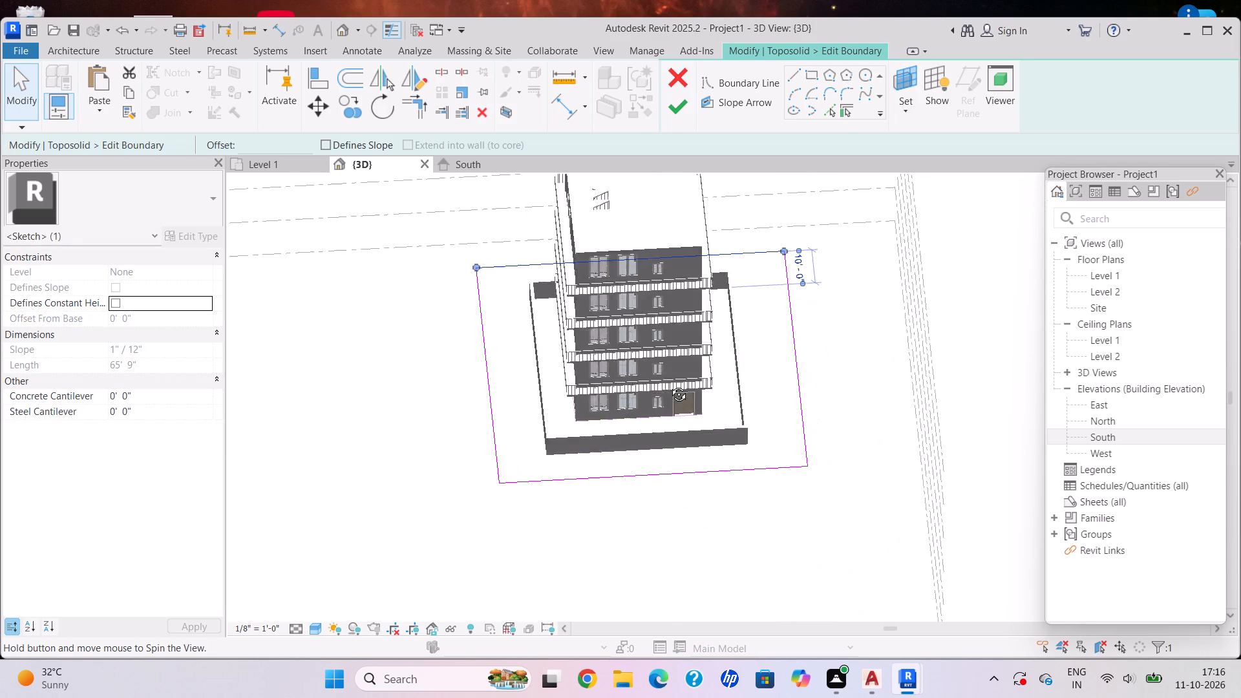
pyautogui.keyDown('shift'); pyautogui.moveTo(669, 385); pyautogui.dragTo(655, 340, button='middle'); pyautogui.keyUp('shift')
pyautogui.click(674, 107)
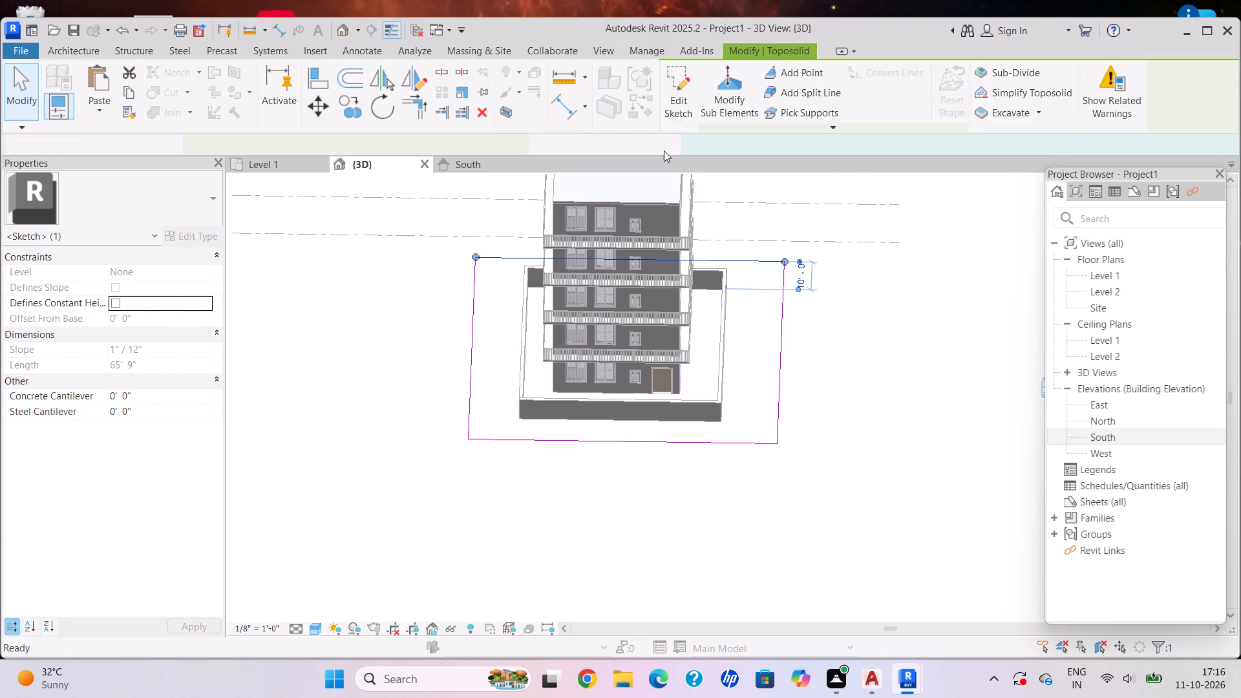
# Reopen the toposolid's boundary sketch, stretch its front edge to about 10'-6" beyond the front boundary wall, and finish the sketch.
pyautogui.press('Escape')
pyautogui.press('Escape')
pyautogui.keyDown('shift'); pyautogui.moveTo(586, 401); pyautogui.dragTo(604, 442, button='middle'); pyautogui.keyUp('shift')
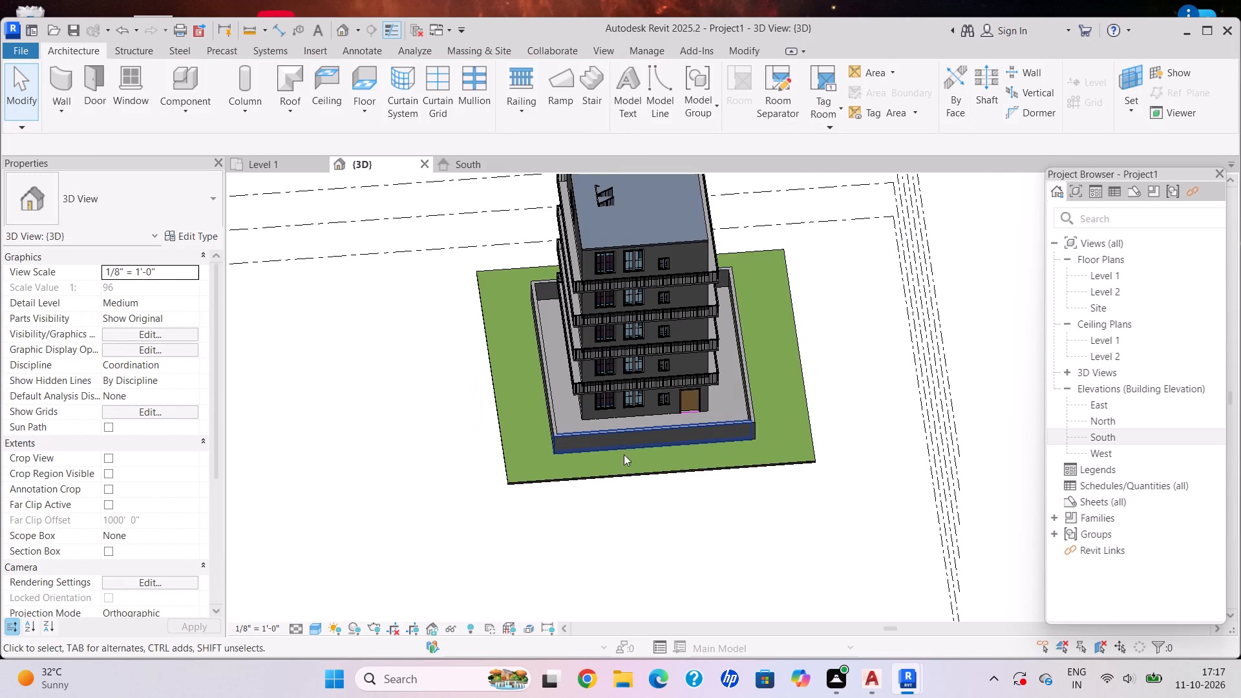
pyautogui.doubleClick(630, 471)
pyautogui.click(685, 101)
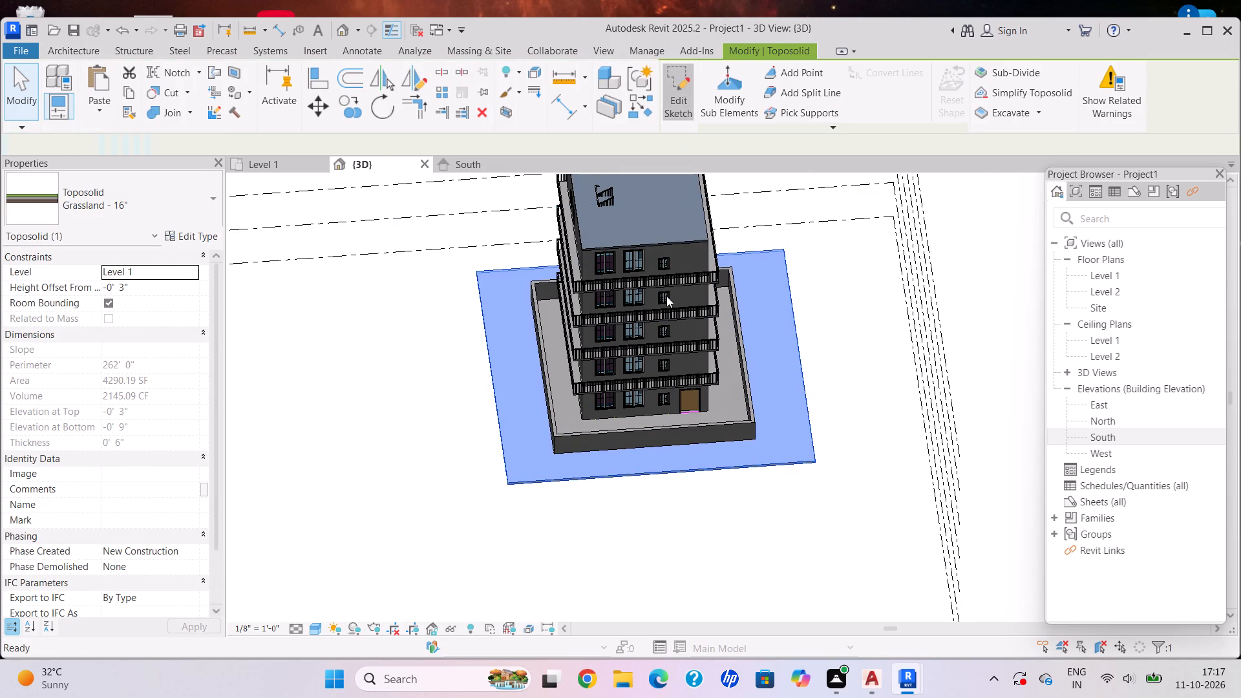
pyautogui.keyDown('shift'); pyautogui.moveTo(664, 467); pyautogui.dragTo(669, 488); pyautogui.keyUp('shift')
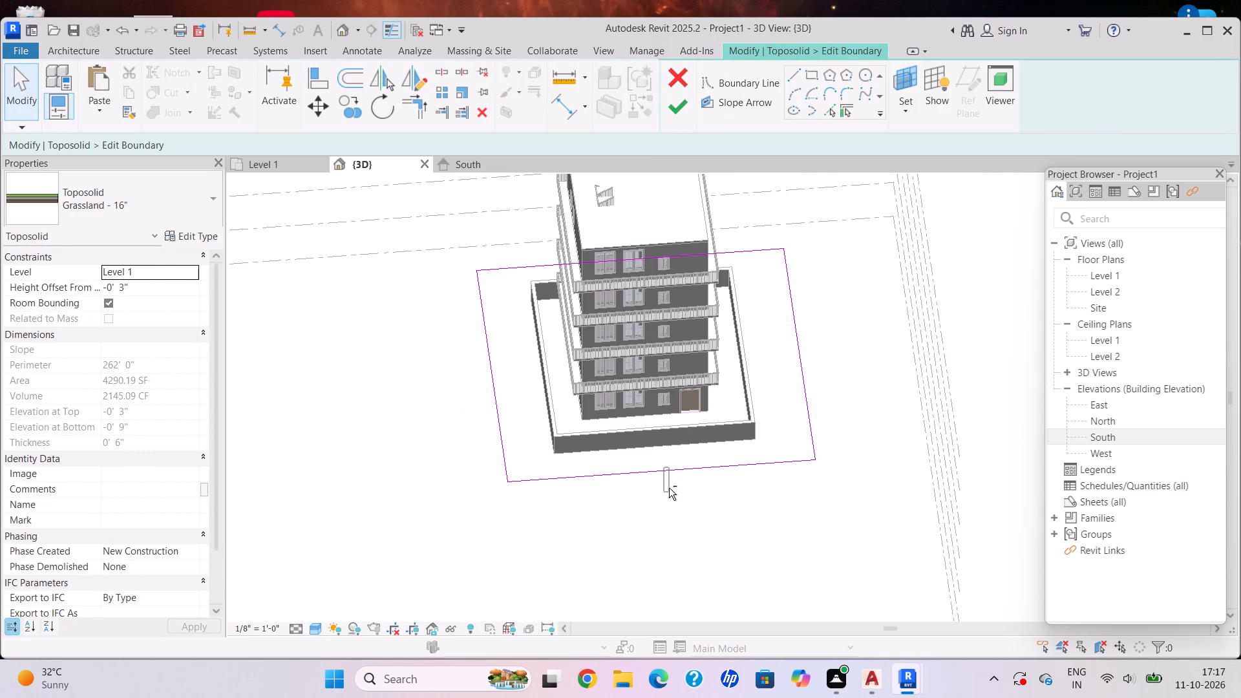
pyautogui.keyDown('shift'); pyautogui.moveTo(669, 488); pyautogui.dragTo(669, 490); pyautogui.keyUp('shift')
pyautogui.click(681, 465)
pyautogui.moveTo(681, 465); pyautogui.dragTo(686, 484)
pyautogui.scroll(3, 680, 471)
pyautogui.moveTo(676, 469); pyautogui.dragTo(679, 505)
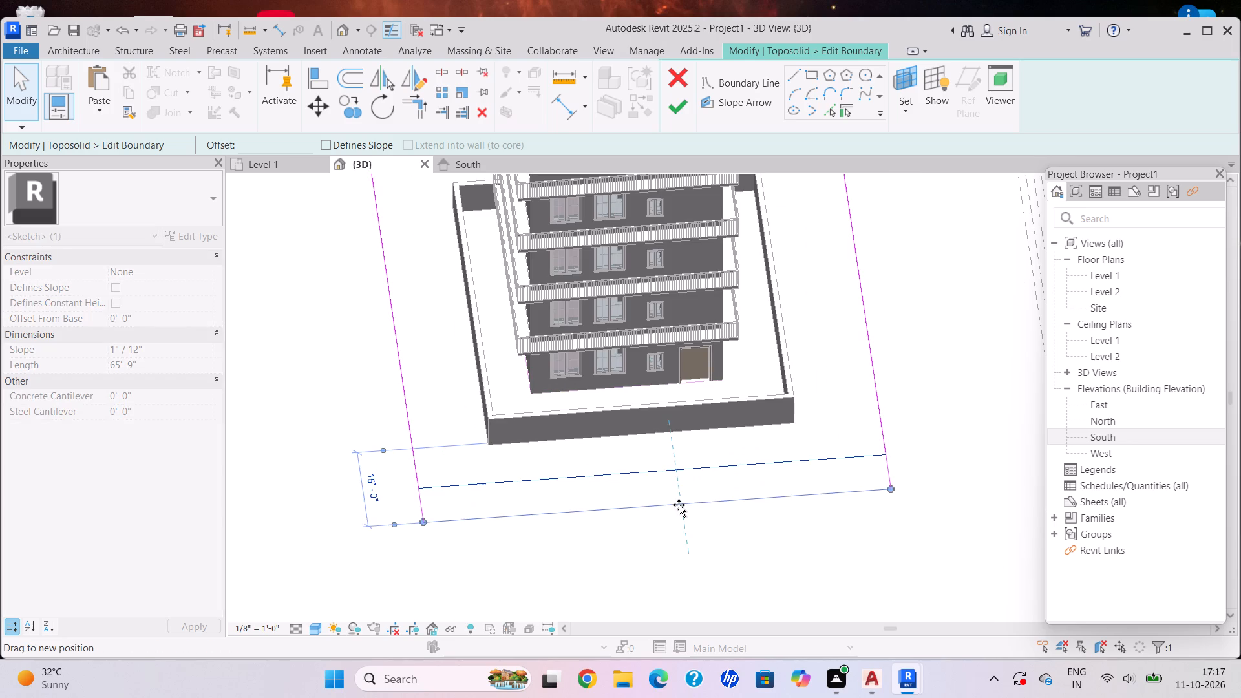
pyautogui.moveTo(679, 505); pyautogui.dragTo(671, 483)
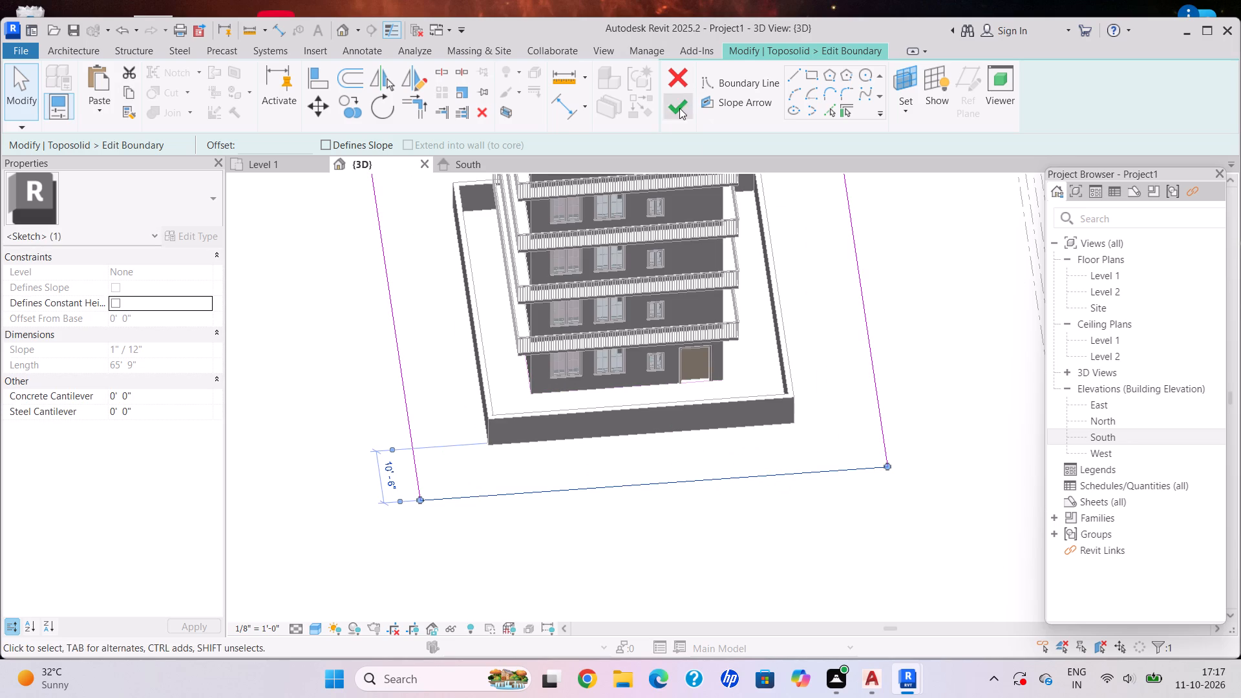
pyautogui.click(679, 108)
pyautogui.press('Escape')
# Shorten the front boundary wall to about 34'-1" long, opening a gap at the corner nearest the entrance door.
pyautogui.keyDown('shift'); pyautogui.middleClick(776, 478); pyautogui.keyUp('shift')
pyautogui.keyDown('shift'); pyautogui.moveTo(770, 472); pyautogui.dragTo(665, 282, button='middle'); pyautogui.keyUp('shift')
pyautogui.moveTo(595, 198); pyautogui.dragTo(695, 291, button='middle')
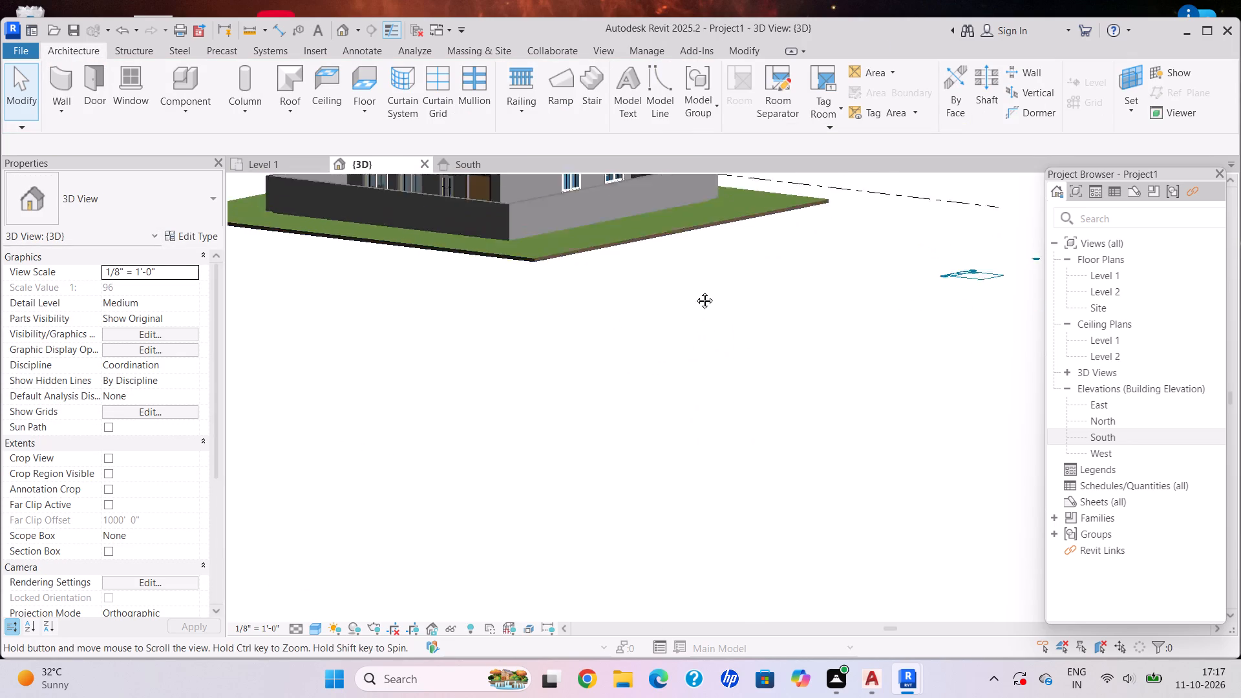
pyautogui.moveTo(695, 291); pyautogui.dragTo(793, 436, button='middle')
pyautogui.scroll(2, 792, 390)
pyautogui.keyDown('shift'); pyautogui.moveTo(828, 607); pyautogui.dragTo(851, 624, button='middle'); pyautogui.keyUp('shift')
pyautogui.keyDown('shift'); pyautogui.moveTo(860, 491); pyautogui.dragTo(929, 597, button='middle'); pyautogui.keyUp('shift')
pyautogui.moveTo(807, 395); pyautogui.dragTo(764, 359, button='middle')
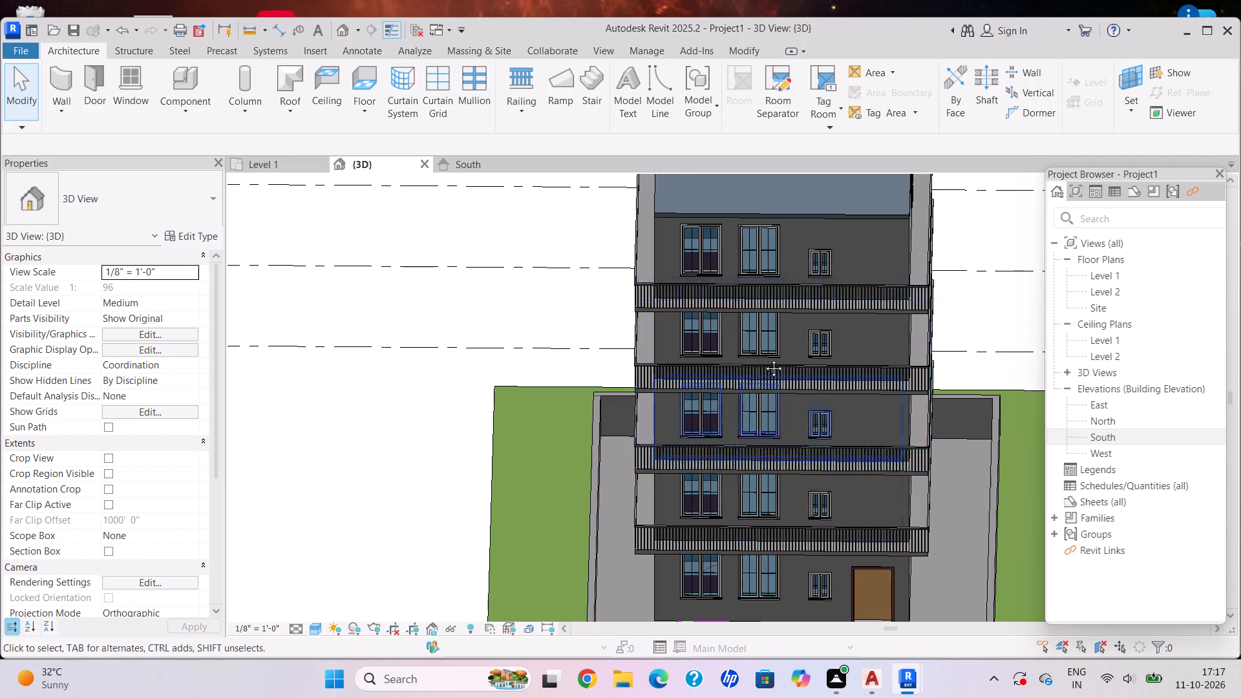
pyautogui.moveTo(764, 359); pyautogui.dragTo(596, 251, button='middle')
pyautogui.keyDown('shift'); pyautogui.moveTo(805, 500); pyautogui.dragTo(823, 494, button='middle'); pyautogui.keyUp('shift')
pyautogui.keyDown('shift'); pyautogui.middleClick(823, 494); pyautogui.keyUp('shift')
pyautogui.scroll(6, 787, 489)
pyautogui.click(838, 448)
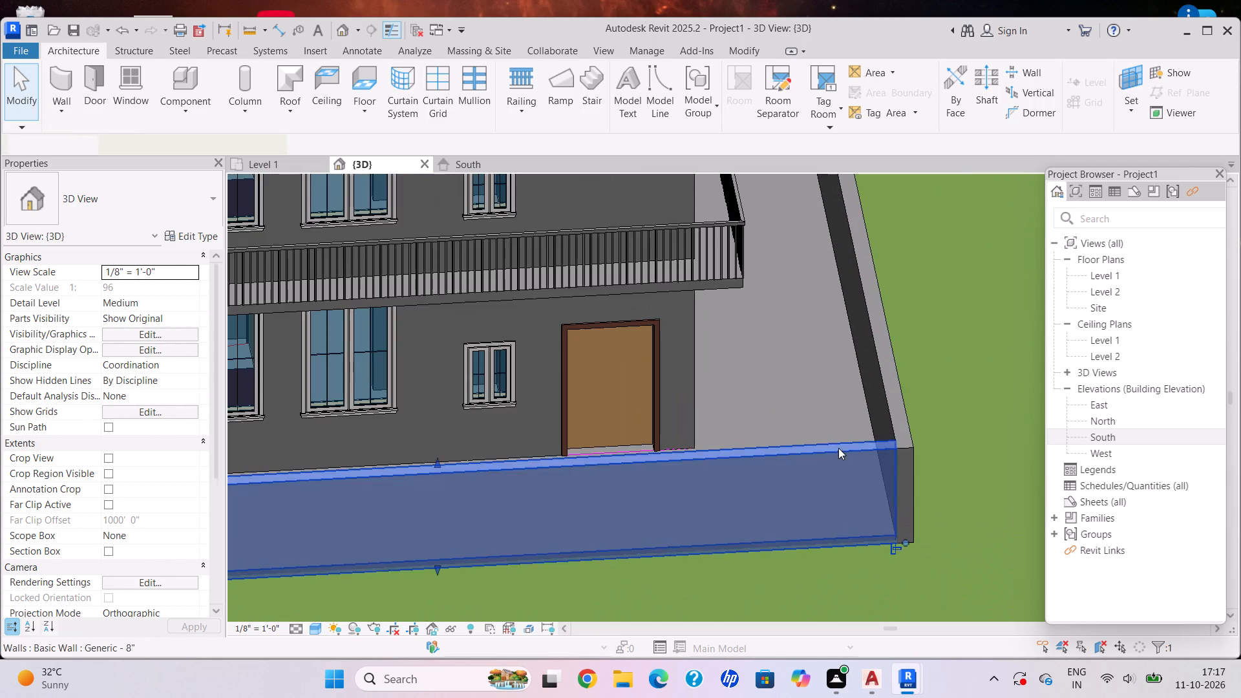
pyautogui.scroll(4, 899, 546)
pyautogui.moveTo(910, 534); pyautogui.dragTo(681, 541)
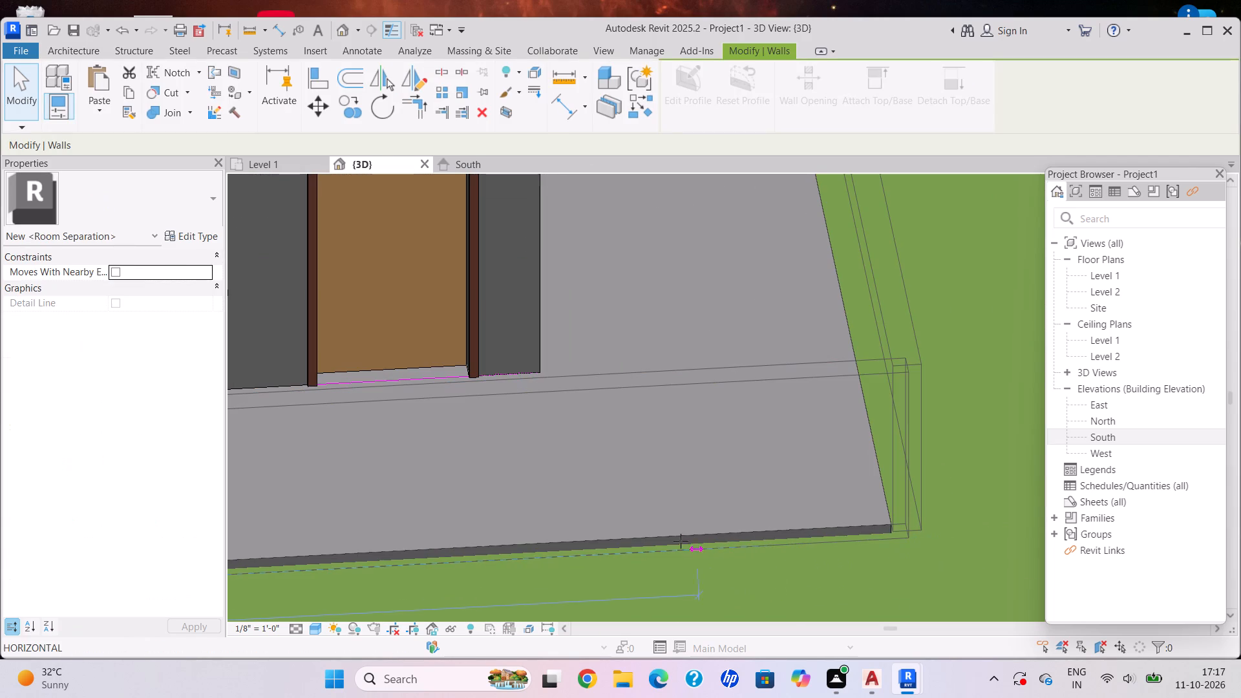
pyautogui.moveTo(681, 541); pyautogui.dragTo(594, 536)
pyautogui.scroll(-4, 642, 525)
pyautogui.moveTo(652, 525); pyautogui.dragTo(707, 503, button='middle')
pyautogui.scroll(2, 670, 512)
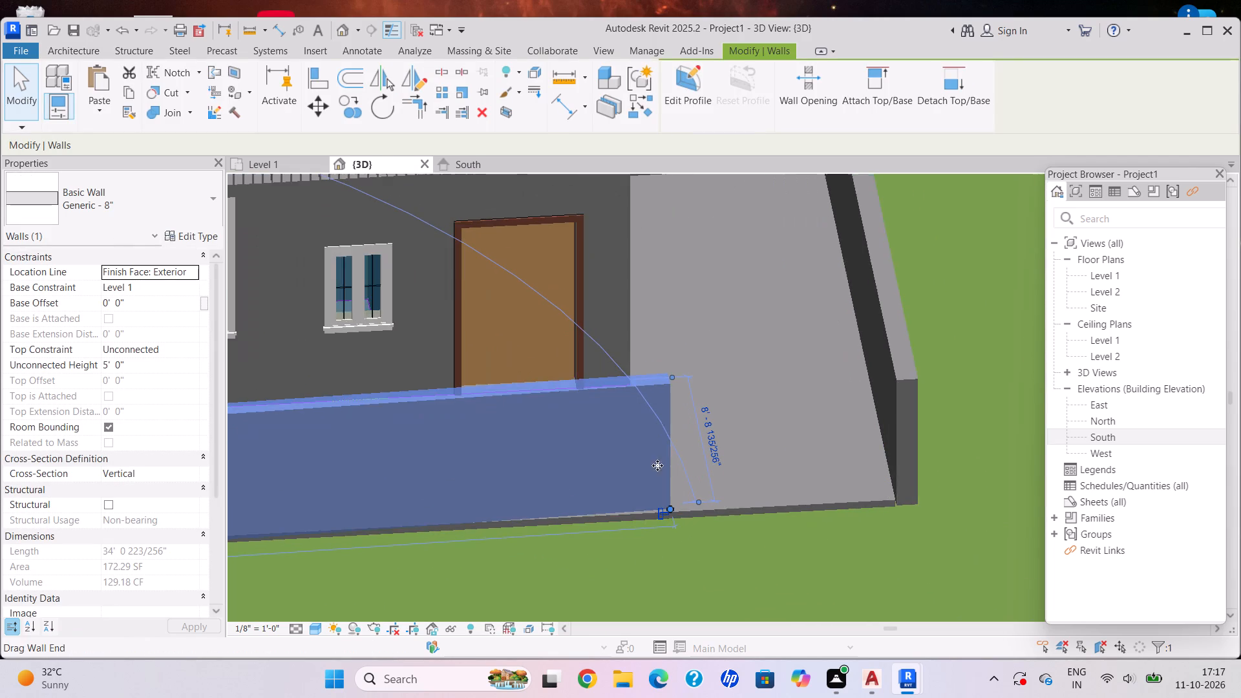
pyautogui.press('Escape')
# Start placing a component and browse for a family to load in the Gate folder inside SHUBHAM CITY.
pyautogui.click(76, 49)
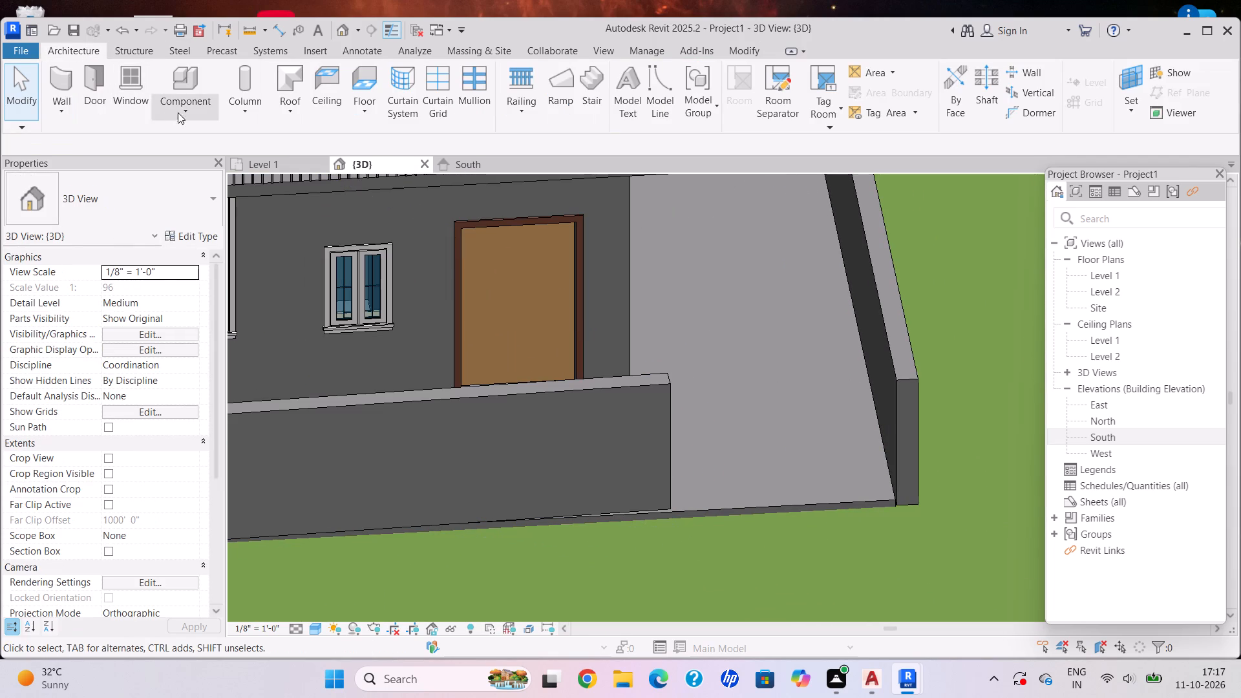
pyautogui.click(183, 114)
pyautogui.click(212, 138)
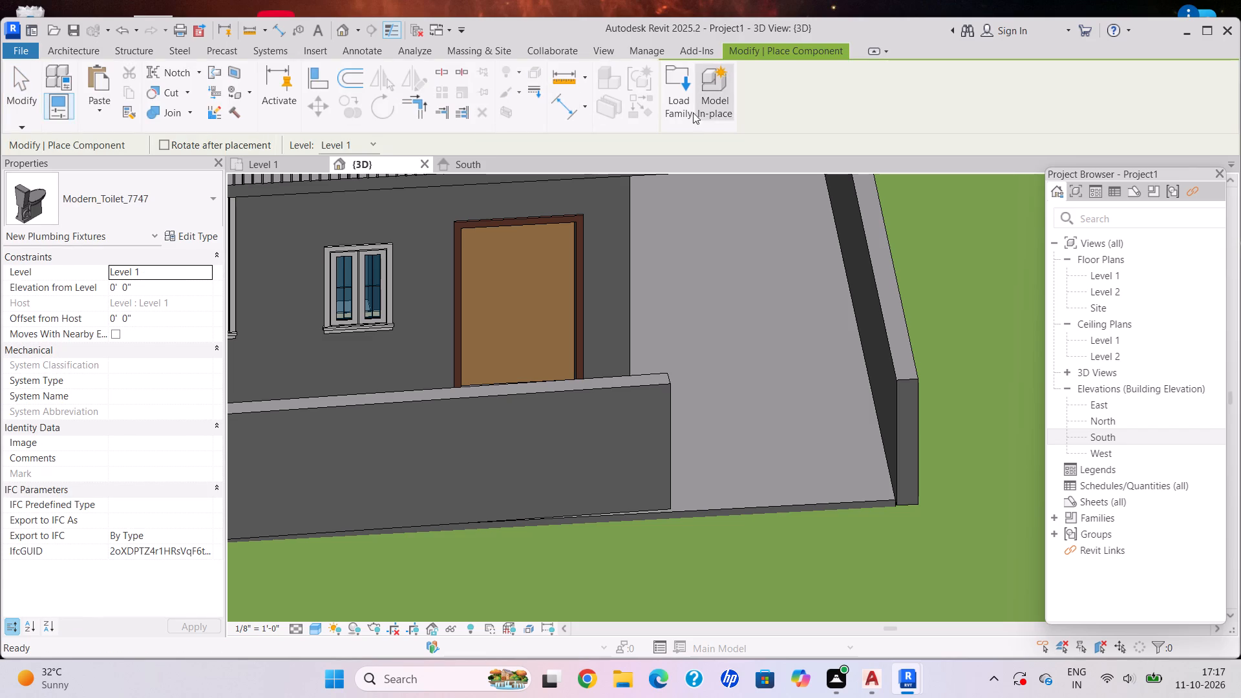
pyautogui.click(683, 107)
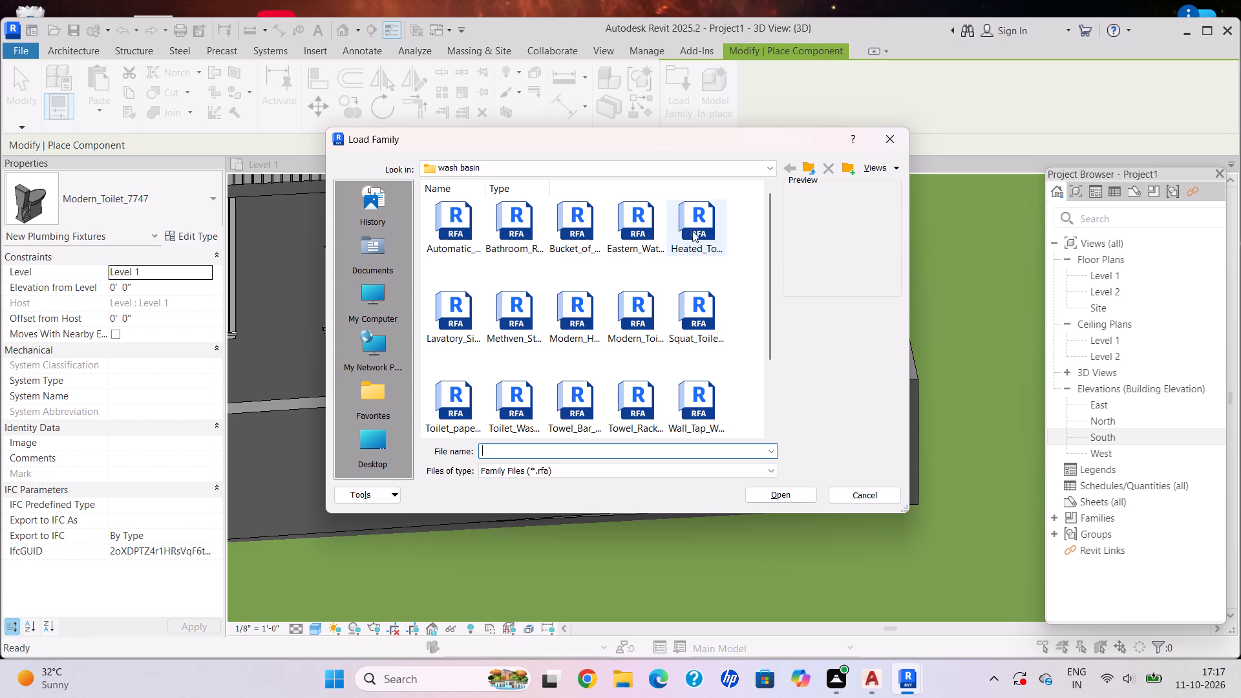
pyautogui.doubleClick(385, 248)
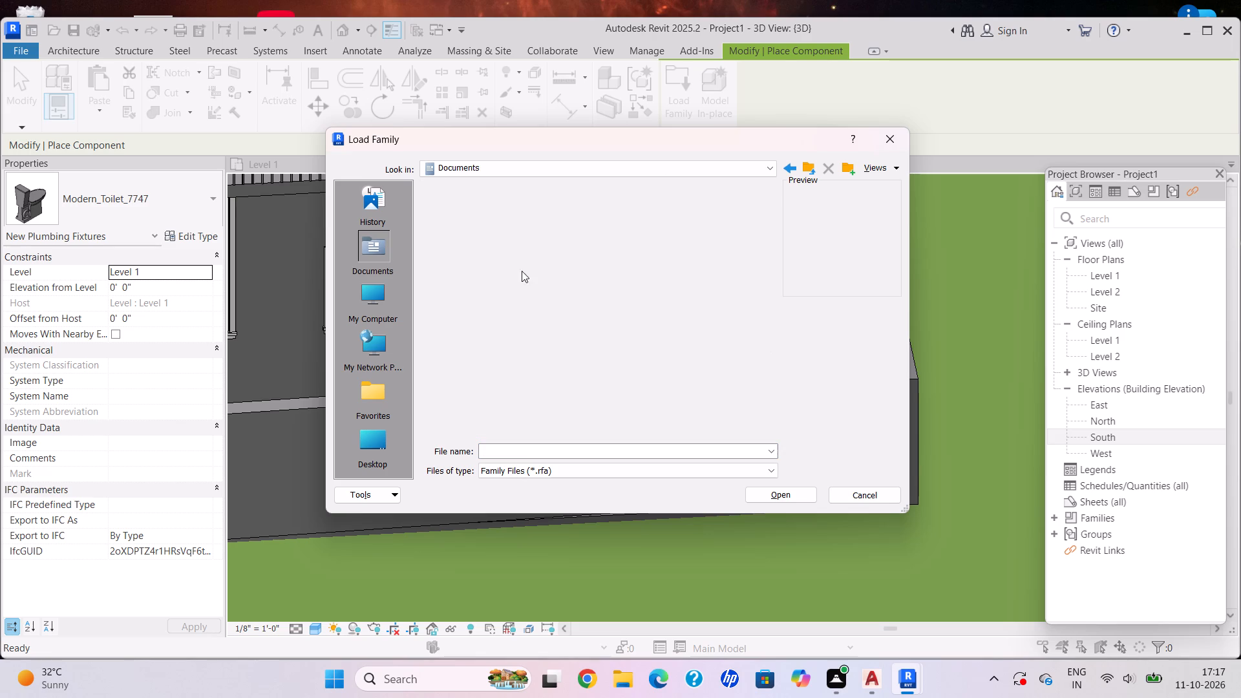
pyautogui.doubleClick(706, 317)
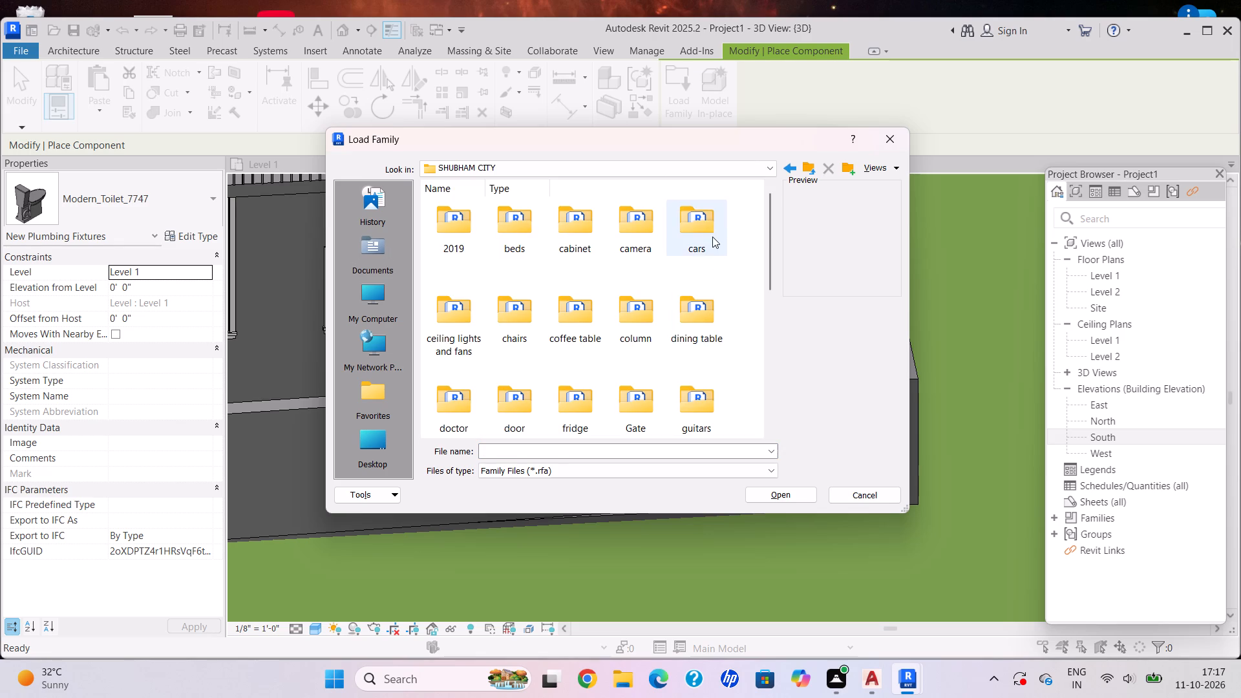
pyautogui.doubleClick(710, 235)
pyautogui.scroll(-1, 683, 286)
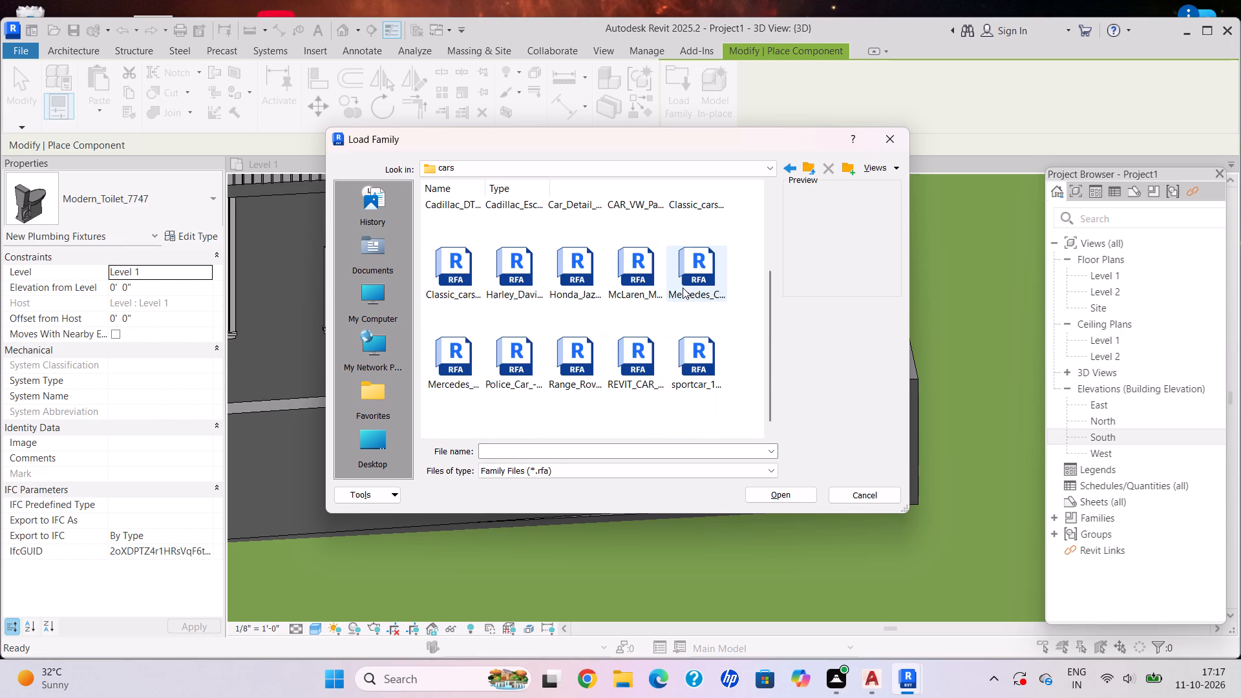
pyautogui.scroll(-1, 683, 288)
pyautogui.click(376, 249)
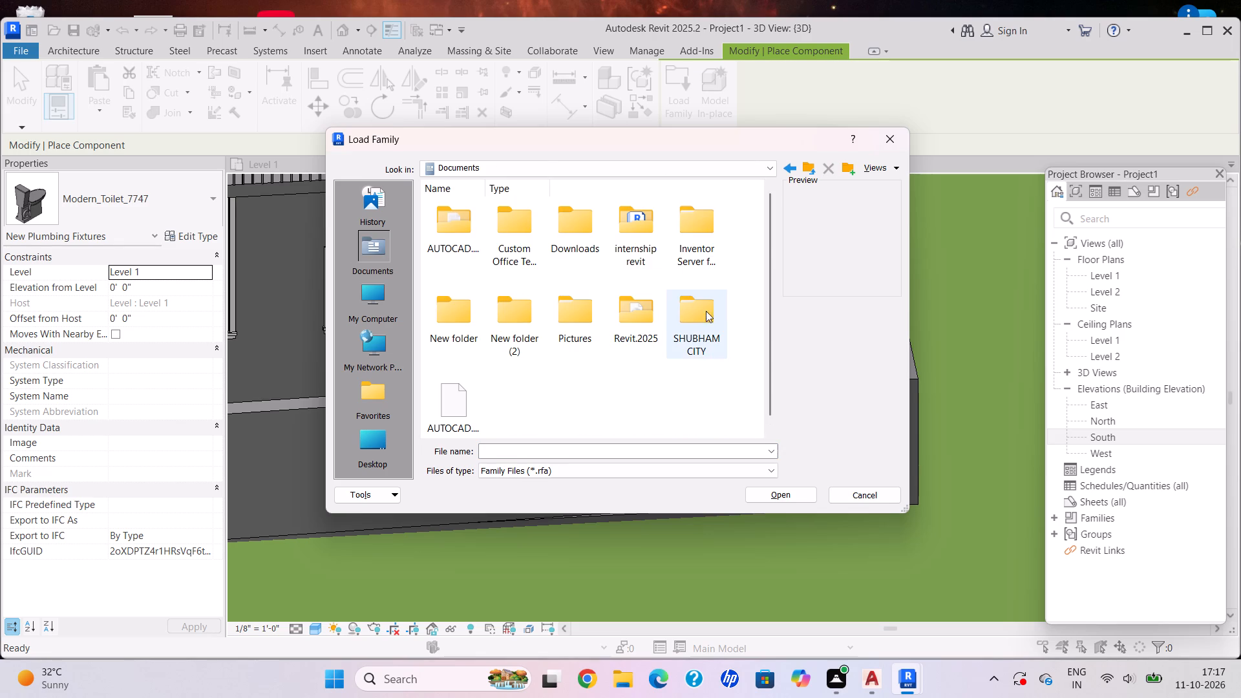
pyautogui.doubleClick(710, 321)
pyautogui.scroll(-2, 626, 340)
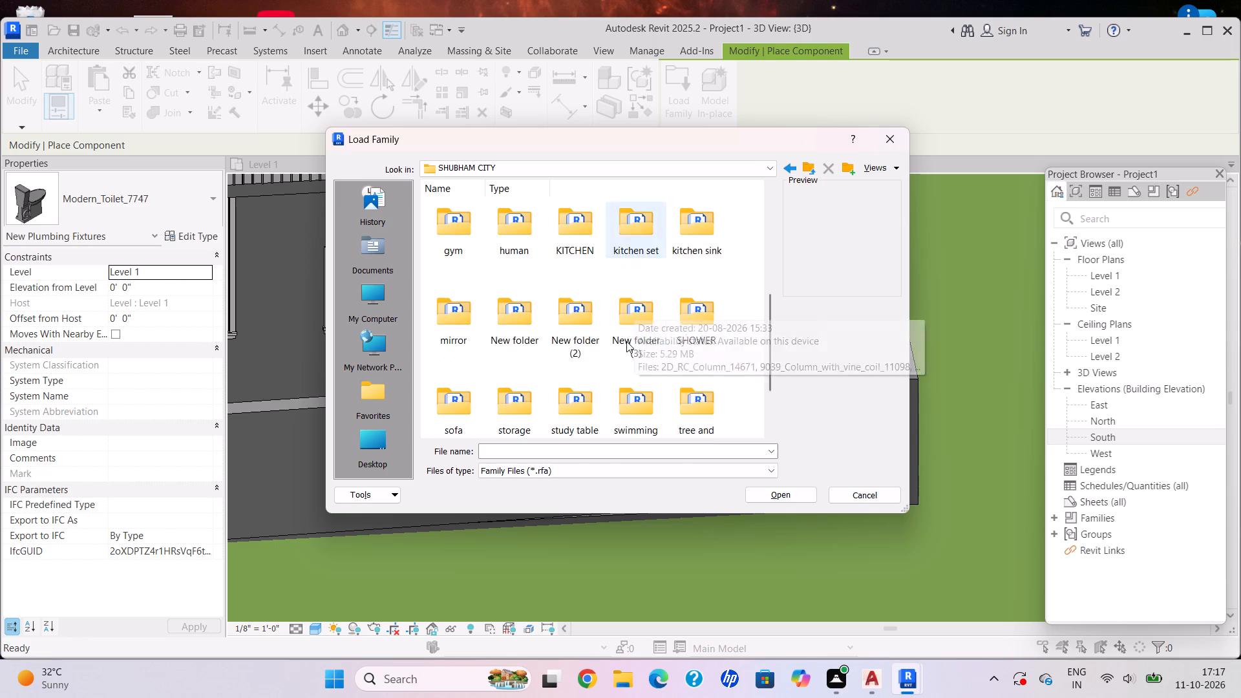
pyautogui.scroll(-5, 626, 341)
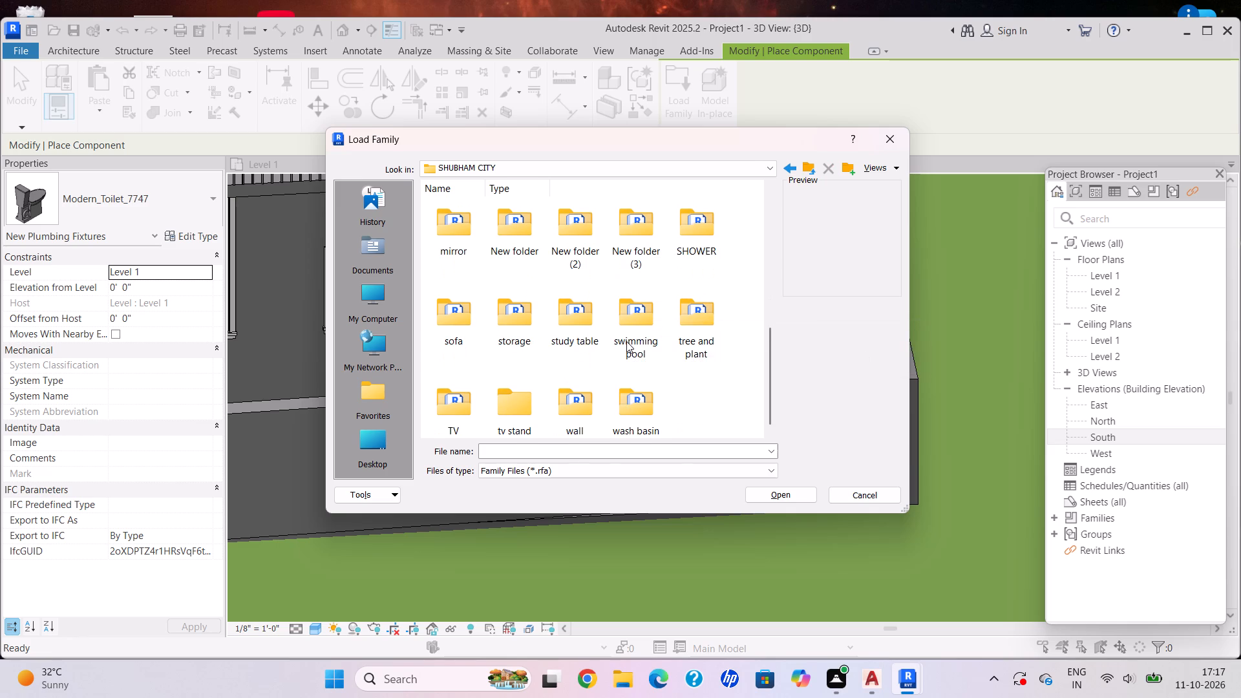
pyautogui.scroll(2, 626, 341)
pyautogui.doubleClick(635, 311)
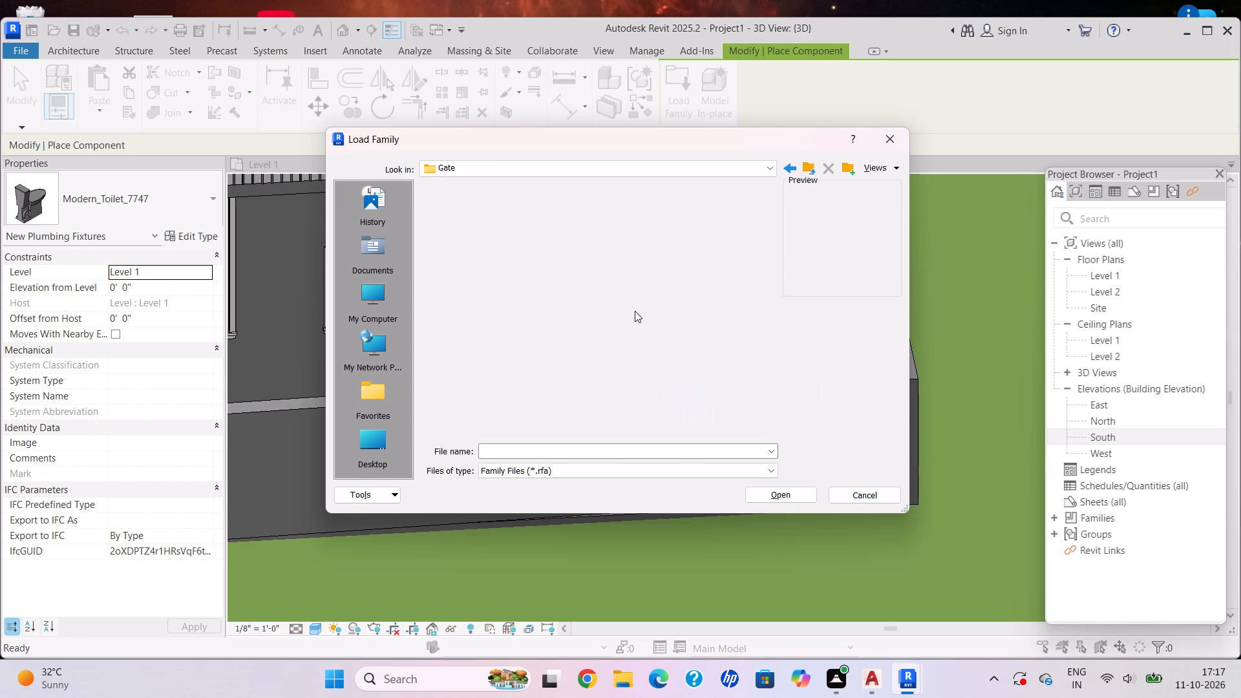
# Compare the previews of the gate families and load gate_7956.0001.rfa into the project.
pyautogui.click(638, 311)
pyautogui.click(675, 312)
pyautogui.click(586, 319)
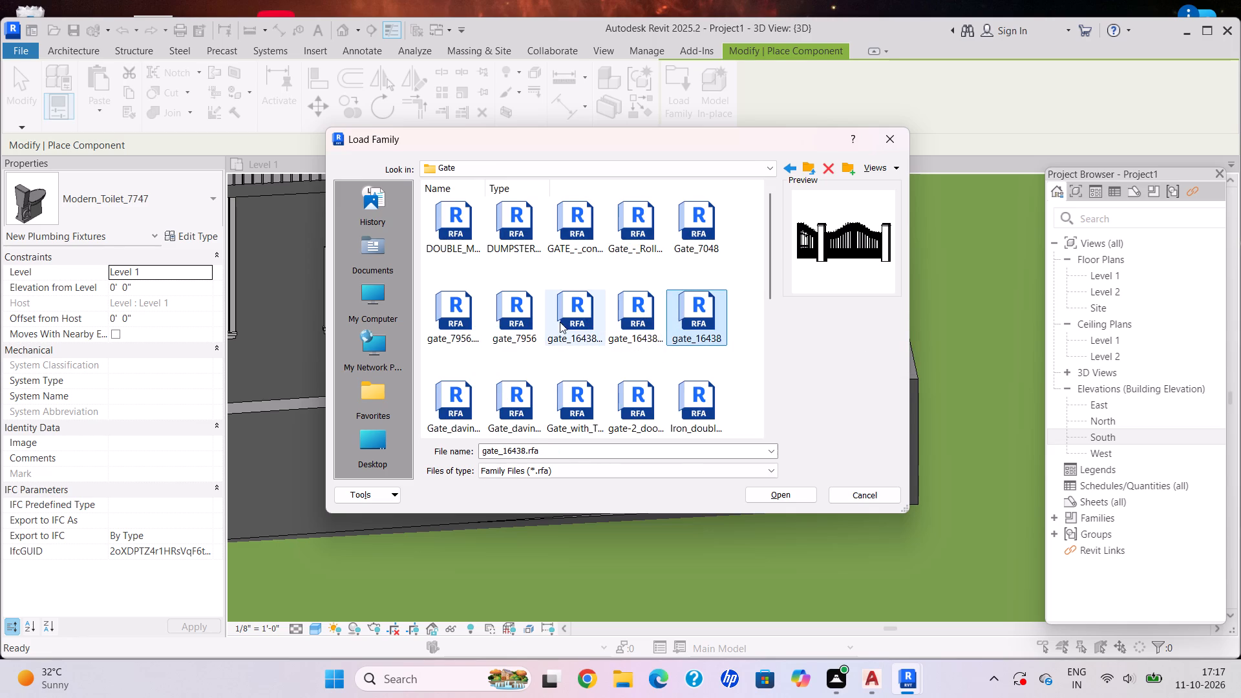
pyautogui.click(518, 322)
pyautogui.click(445, 316)
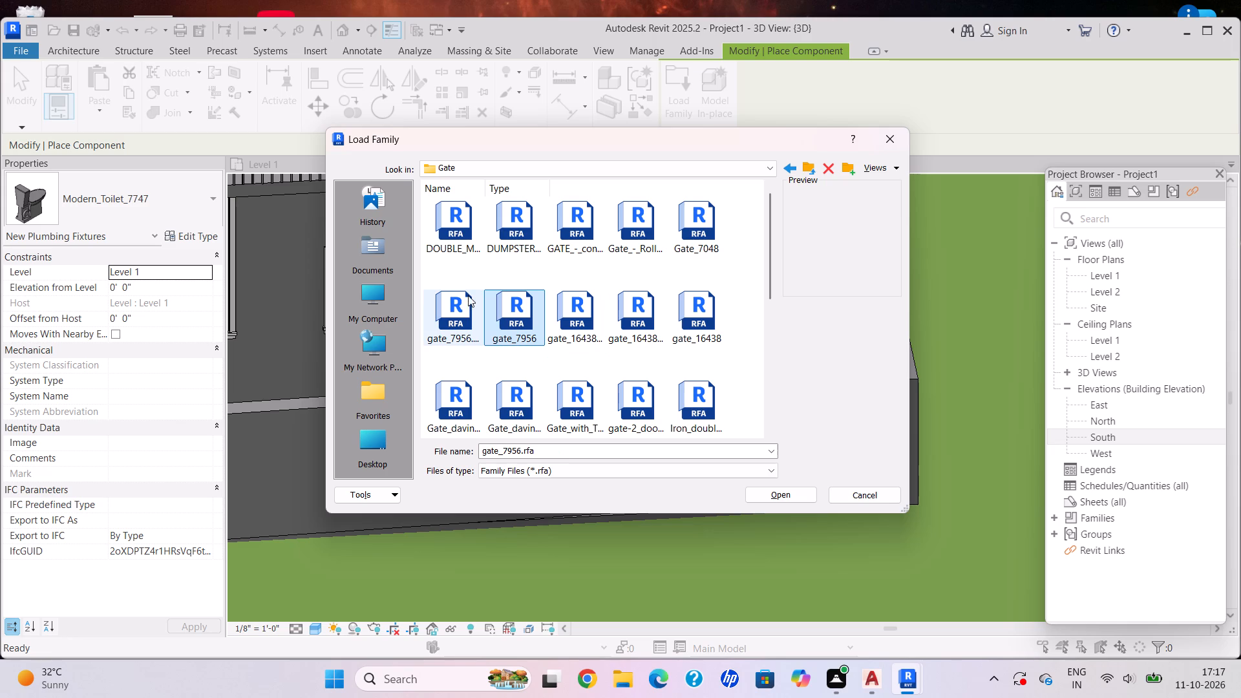
pyautogui.click(586, 235)
pyautogui.click(622, 228)
pyautogui.click(522, 240)
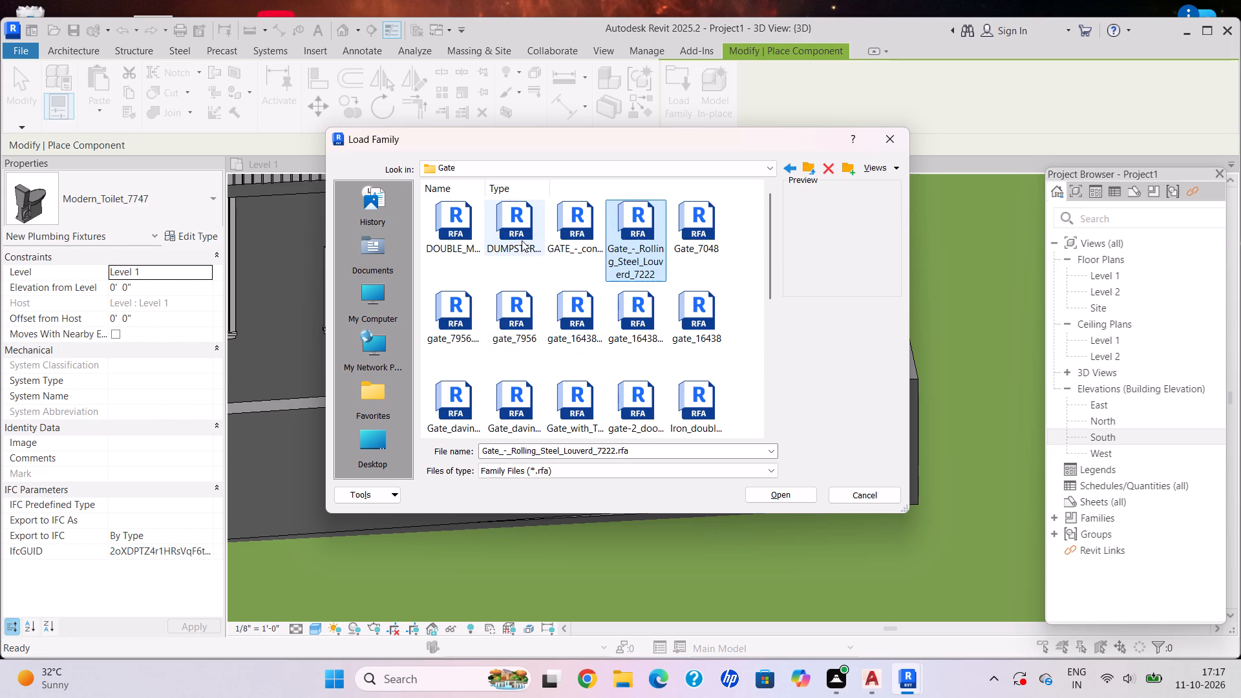
pyautogui.click(460, 229)
pyautogui.click(580, 412)
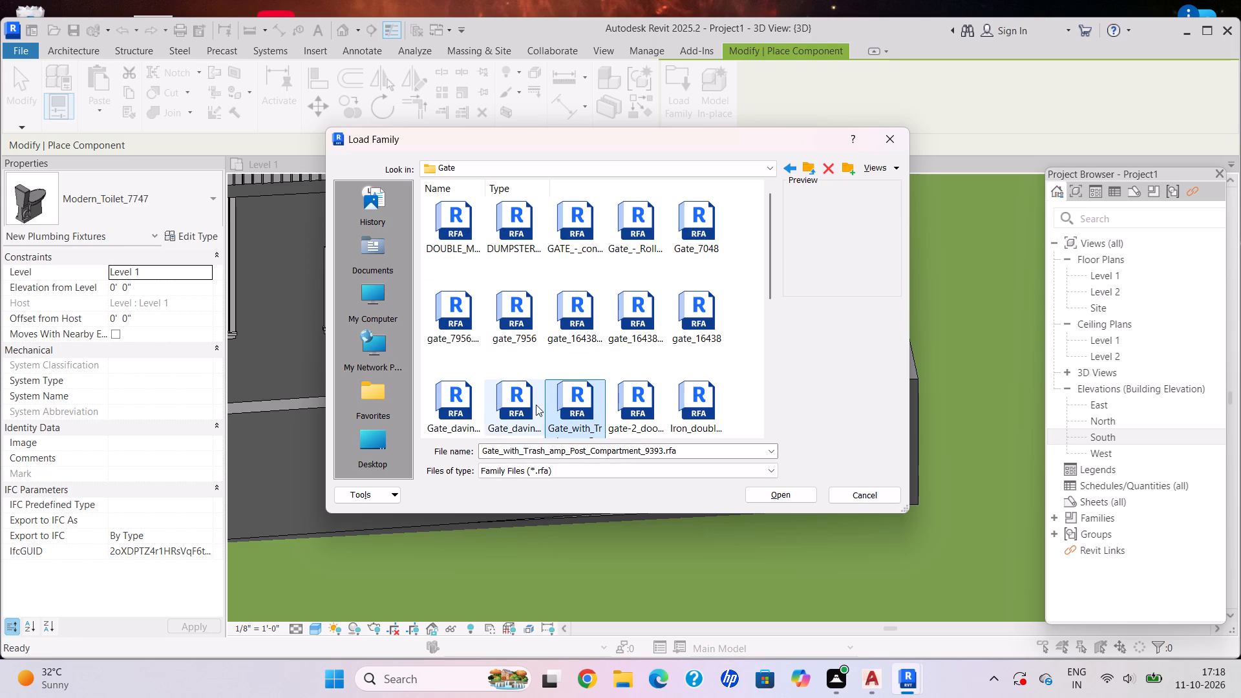
pyautogui.click(536, 405)
pyautogui.click(652, 386)
pyautogui.click(702, 408)
pyautogui.click(465, 408)
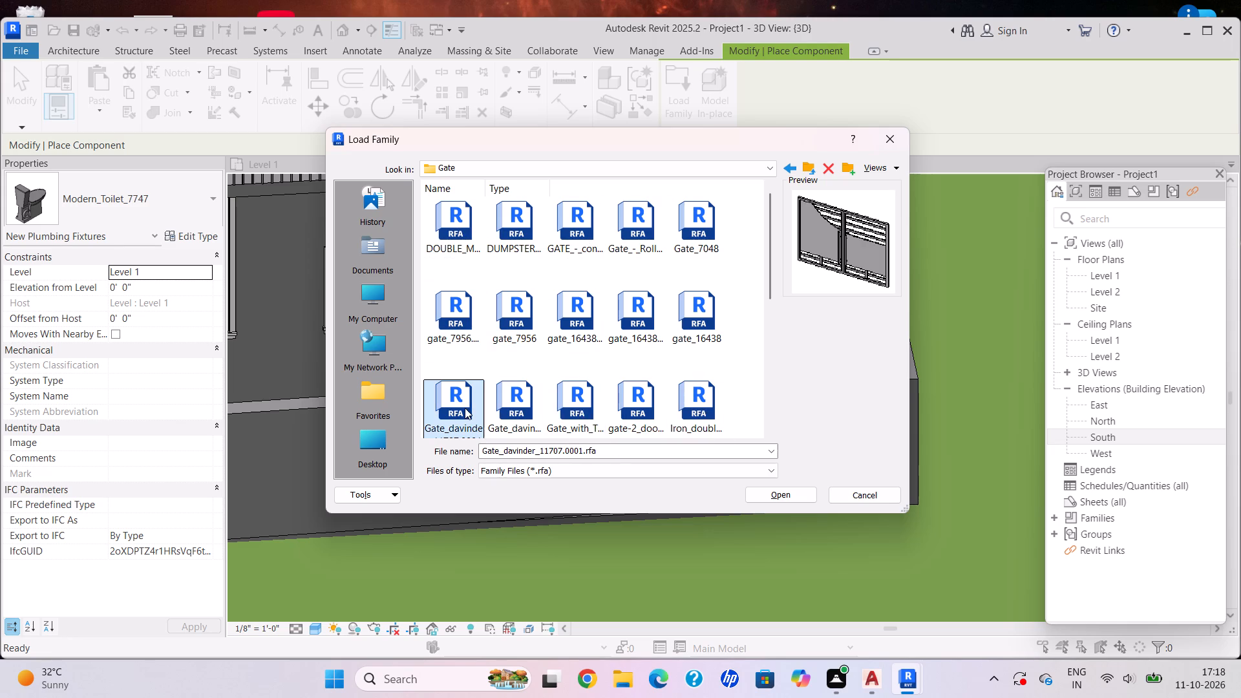
pyautogui.click(452, 316)
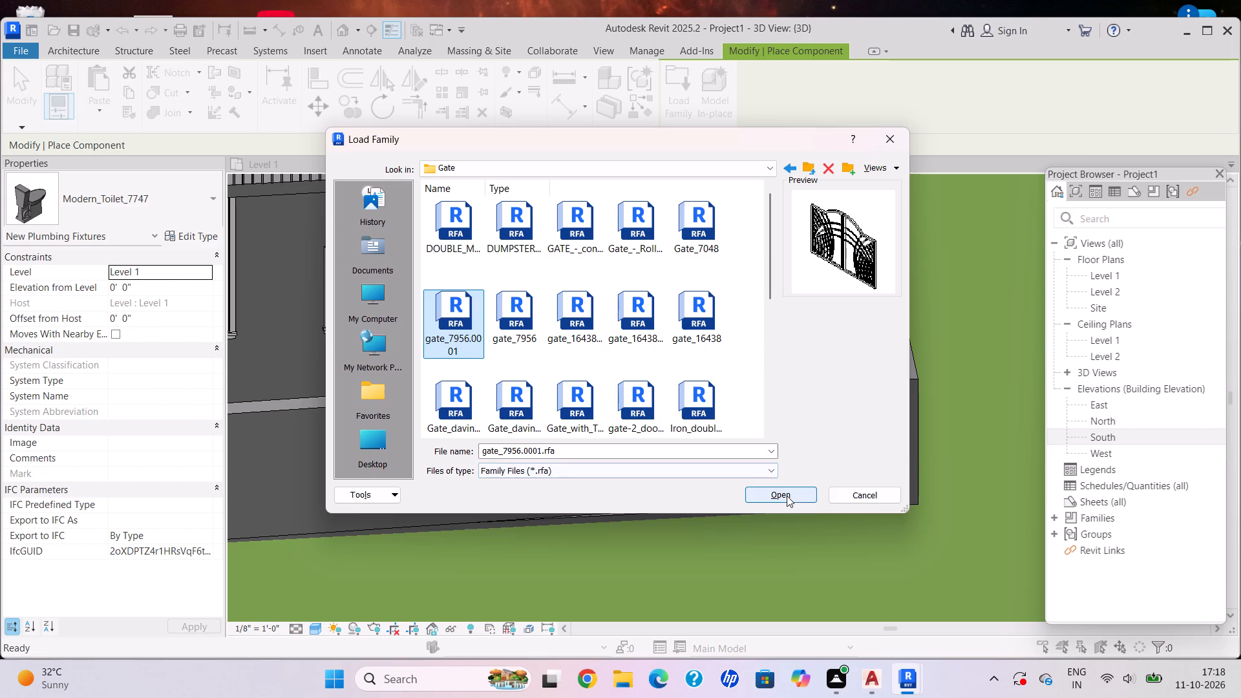
pyautogui.click(787, 496)
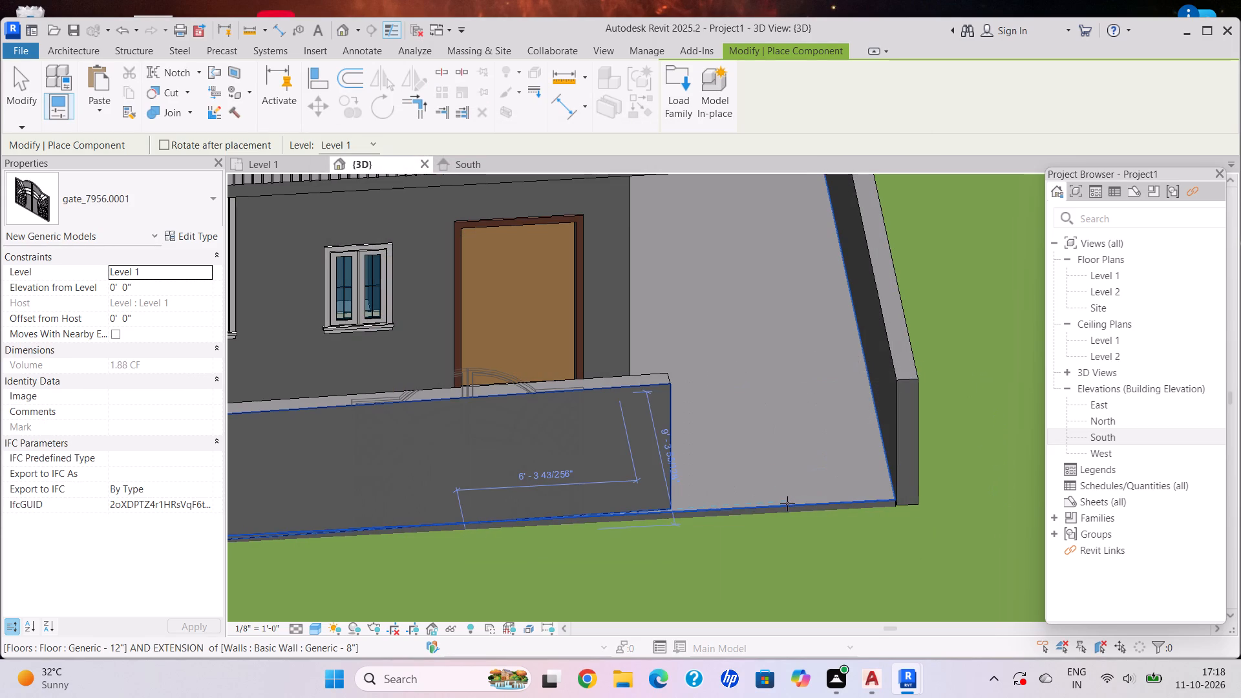
# Place the gate_7956.0001 double gate on Level 1 in the front boundary wall's gap, against the corner side wall.
pyautogui.click(800, 504)
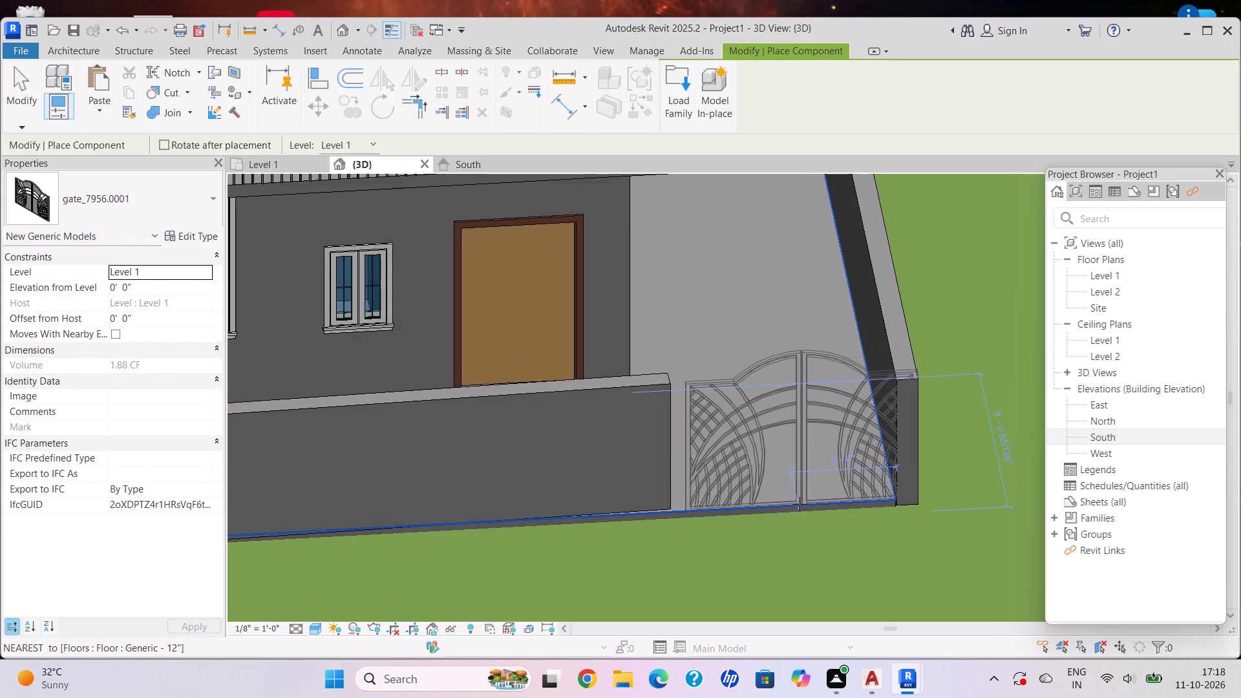
pyautogui.press('Escape')
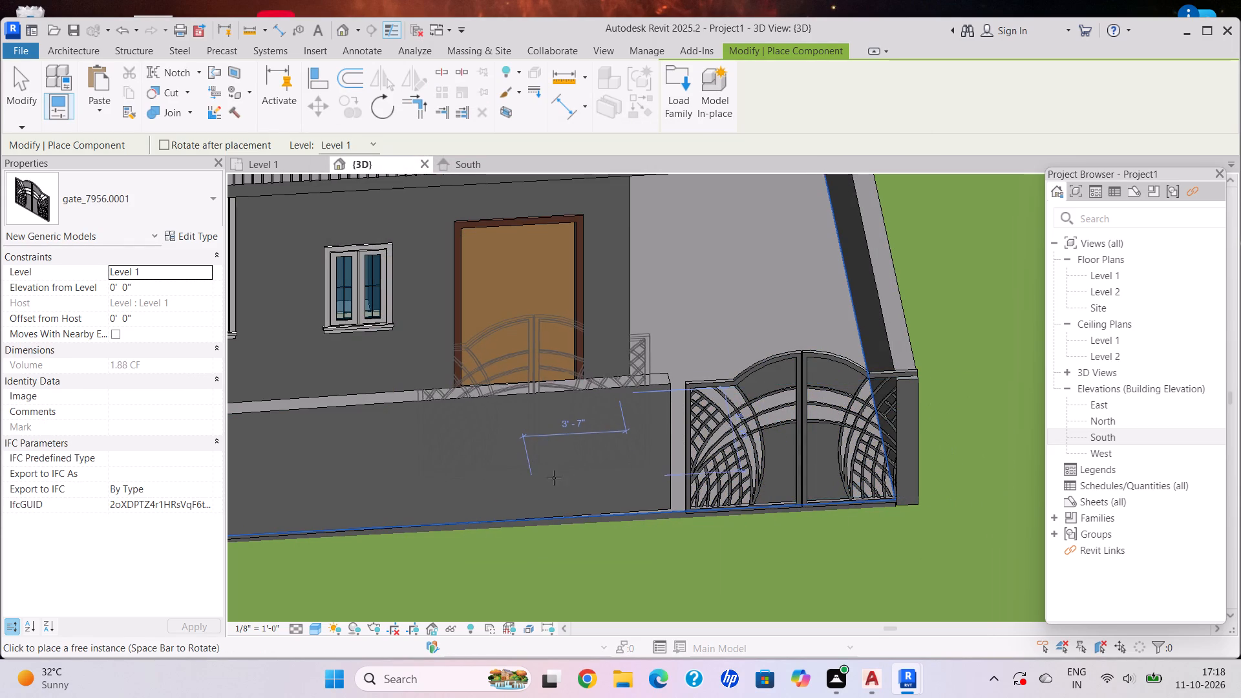
pyautogui.press('Escape')
pyautogui.press('Escape')
# Pull the front boundary wall's end beside the gate back so that the wall is about 33'-8" long.
pyautogui.keyDown('shift'); pyautogui.moveTo(759, 533); pyautogui.dragTo(732, 471, button='middle'); pyautogui.keyUp('shift')
pyautogui.scroll(-3, 705, 421)
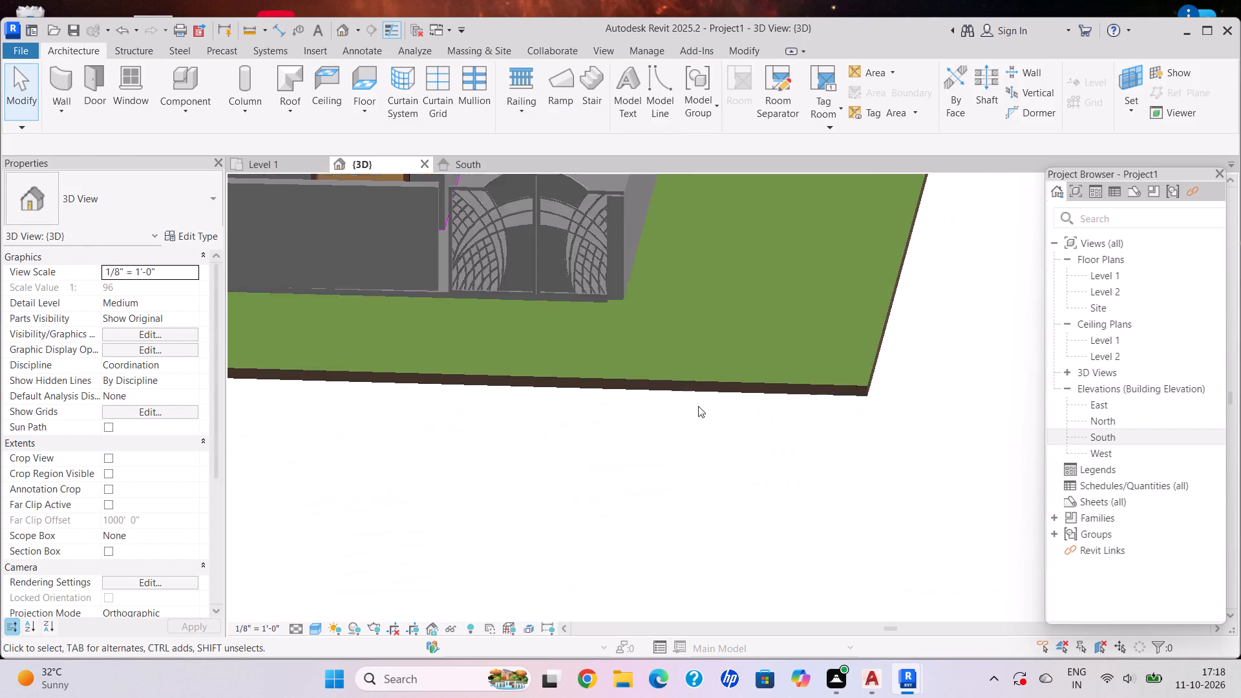
pyautogui.scroll(-2, 698, 406)
pyautogui.moveTo(697, 403); pyautogui.dragTo(926, 591, button='middle')
pyautogui.scroll(6, 778, 525)
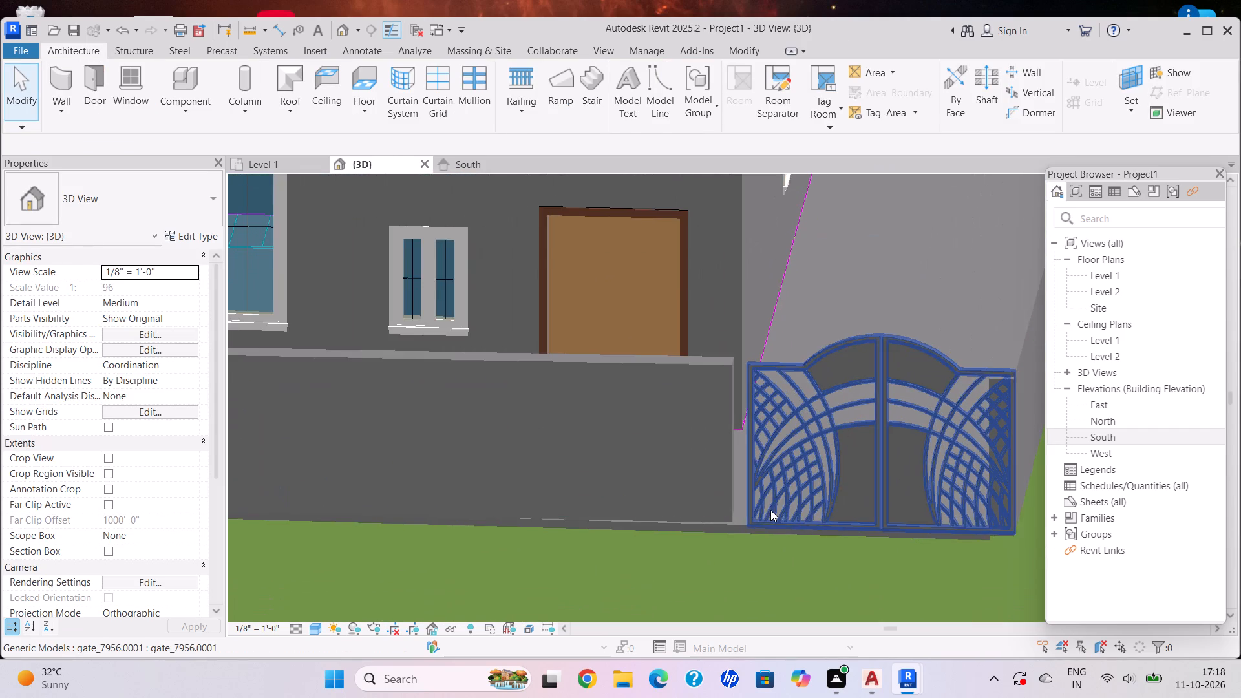
pyautogui.keyDown('shift'); pyautogui.middleClick(776, 511); pyautogui.keyUp('shift')
pyautogui.keyDown('shift'); pyautogui.middleClick(783, 516); pyautogui.keyUp('shift')
pyautogui.scroll(4, 739, 535)
pyautogui.click(734, 514)
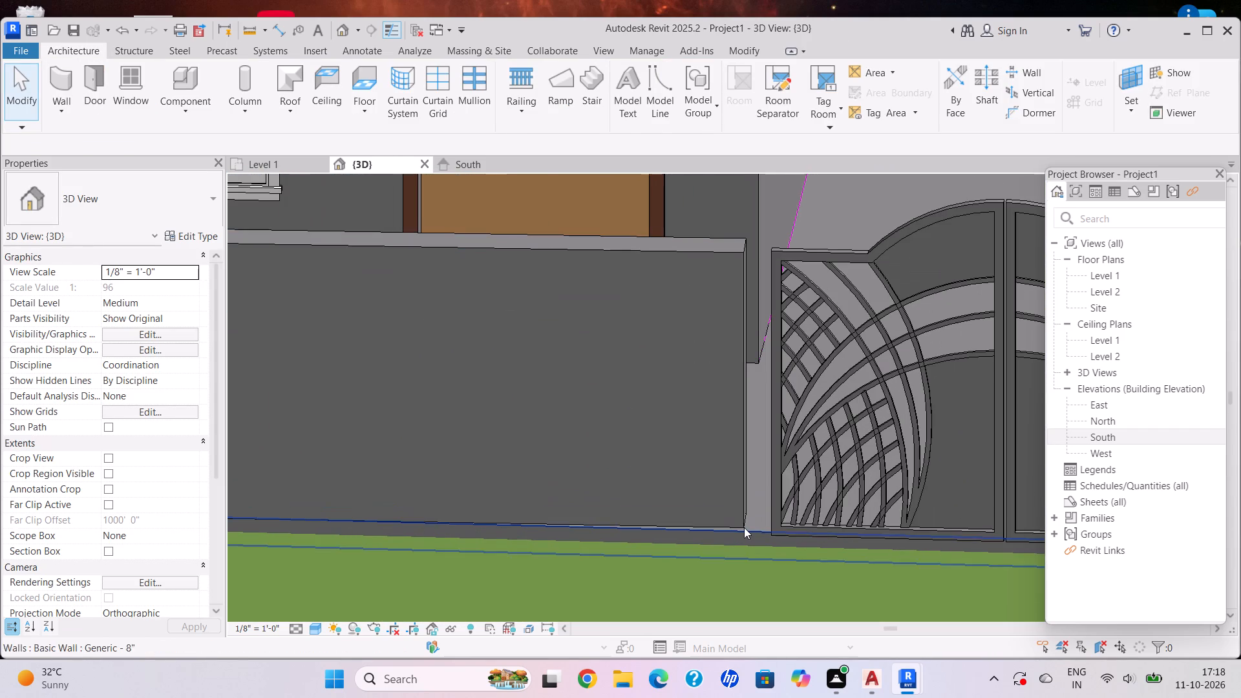
pyautogui.keyDown('shift'); pyautogui.moveTo(739, 521); pyautogui.dragTo(720, 516); pyautogui.keyUp('shift')
pyautogui.scroll(4, 735, 513)
pyautogui.click(747, 508)
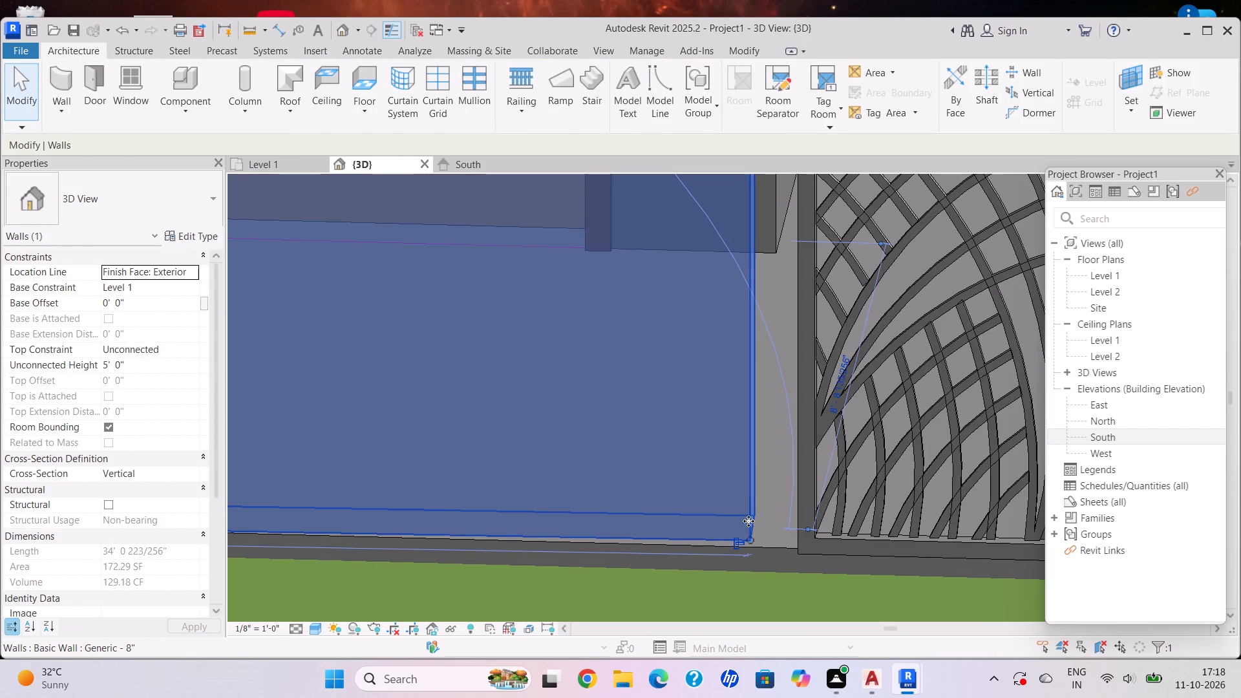
pyautogui.moveTo(751, 538); pyautogui.dragTo(712, 533)
pyautogui.scroll(-2, 829, 536)
pyautogui.scroll(1, 829, 536)
pyautogui.scroll(-2, 828, 536)
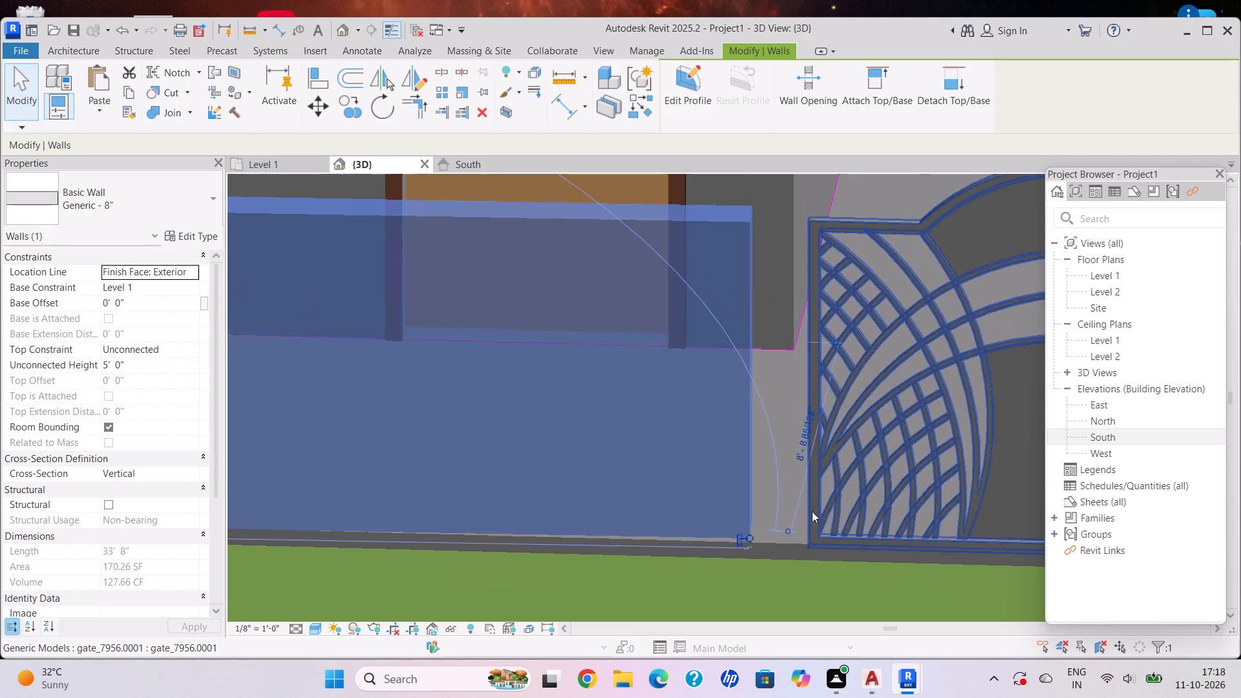
pyautogui.scroll(-1, 812, 511)
pyautogui.moveTo(809, 507); pyautogui.dragTo(598, 500, button='middle')
pyautogui.scroll(-4, 731, 504)
pyautogui.press('Escape')
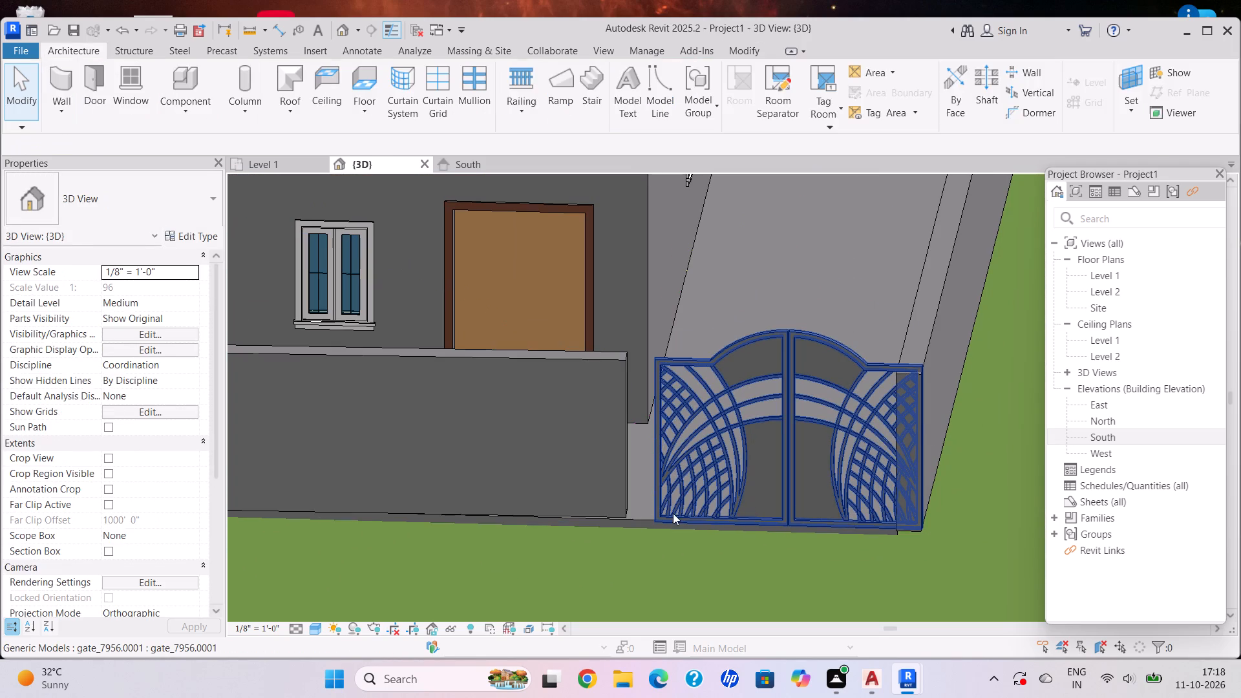
# Move the double gate by its lower corner so that it sits against the end of the front boundary wall.
pyautogui.click(666, 514)
pyautogui.click(305, 97)
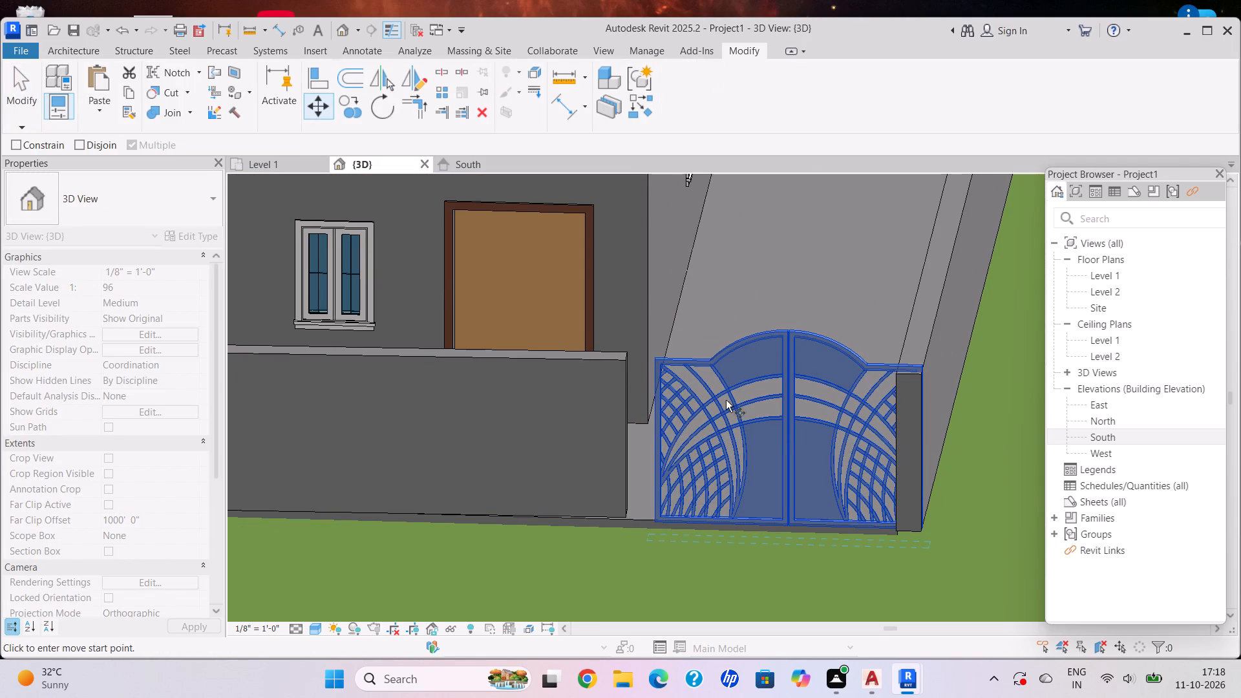
pyautogui.keyDown('shift'); pyautogui.moveTo(739, 402); pyautogui.dragTo(759, 385, button='middle'); pyautogui.keyUp('shift')
pyautogui.moveTo(768, 364); pyautogui.dragTo(496, 432, button='middle')
pyautogui.scroll(9, 648, 476)
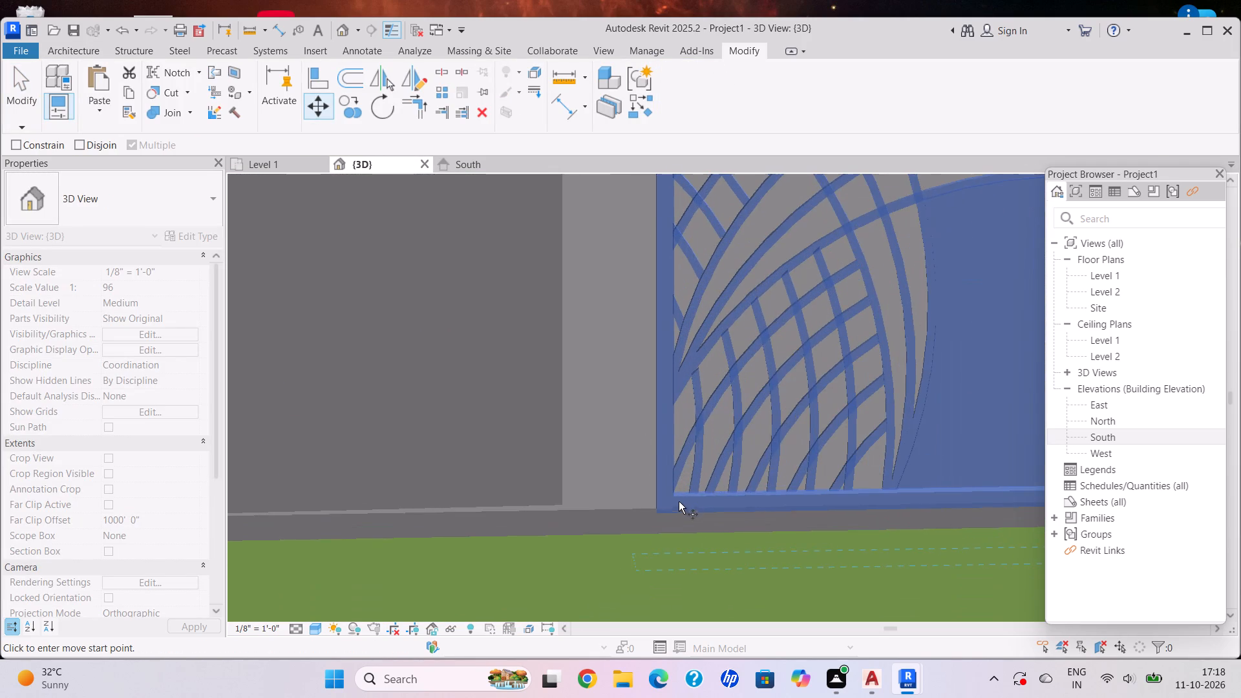
pyautogui.click(648, 518)
pyautogui.click(550, 513)
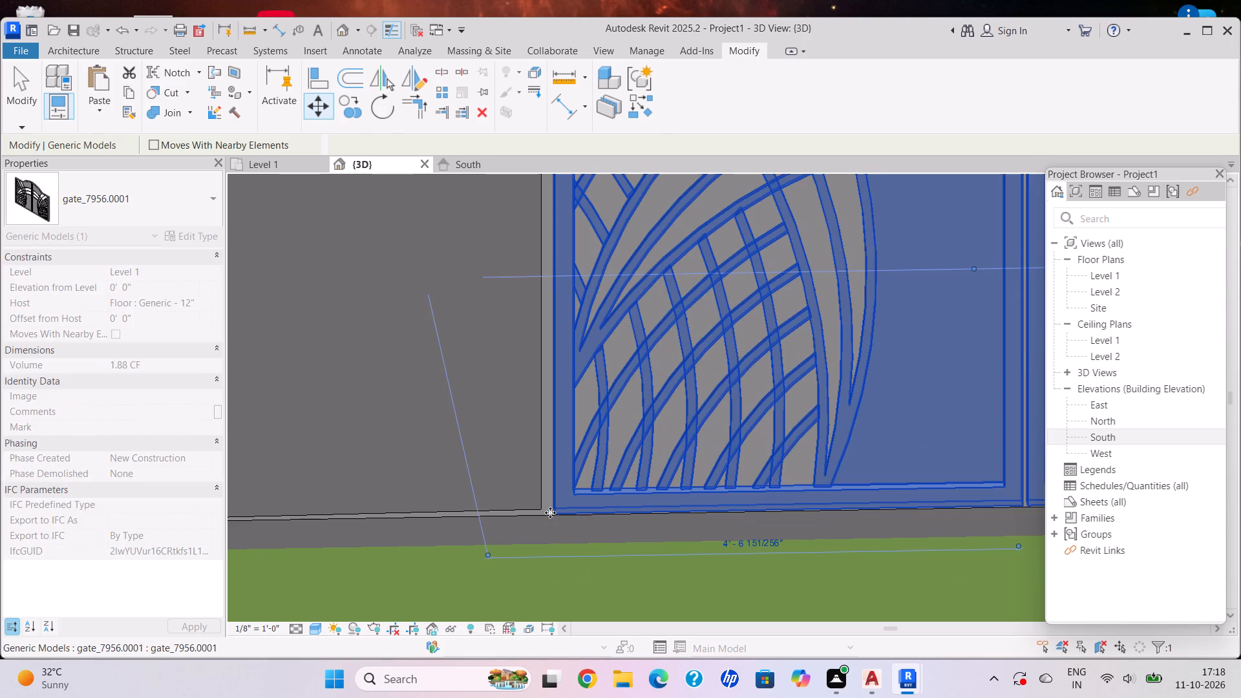
pyautogui.press('Escape')
pyautogui.scroll(-8, 621, 524)
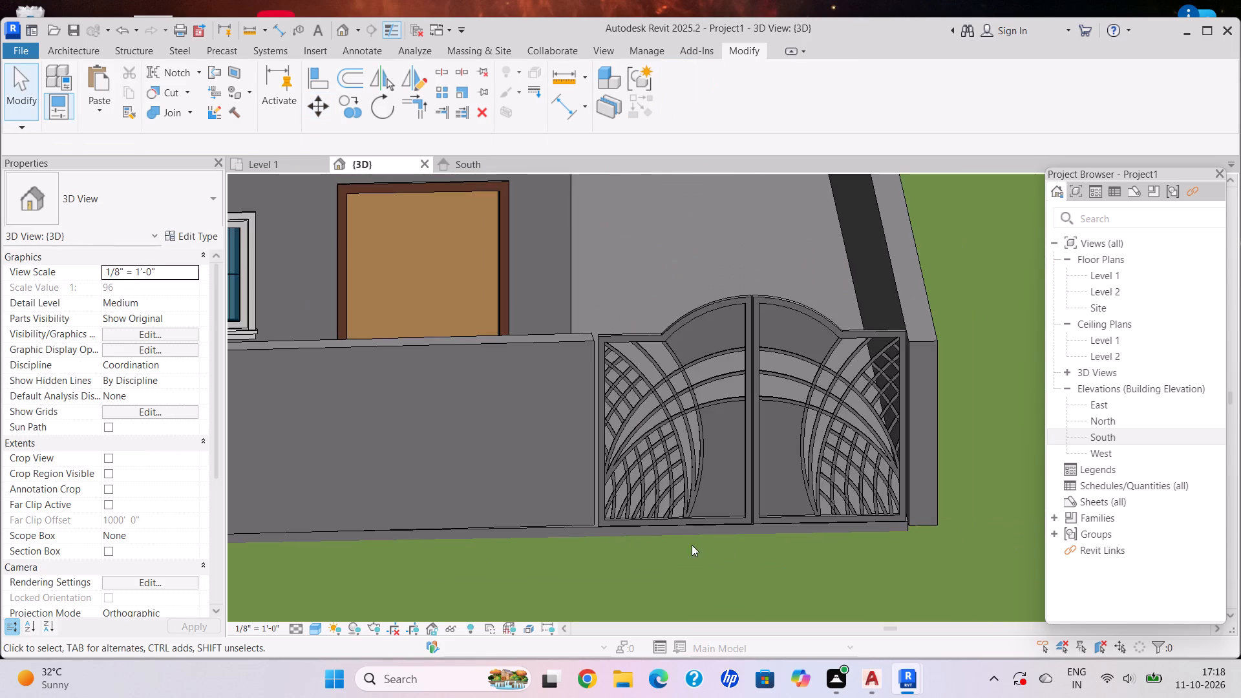
# Pull the front boundary wall's gate-side end farther back, away from the gate, to shorten the wall.
pyautogui.keyDown('shift'); pyautogui.moveTo(727, 542); pyautogui.dragTo(712, 513, button='middle'); pyautogui.keyUp('shift')
pyautogui.moveTo(631, 438); pyautogui.dragTo(862, 597, button='middle')
pyautogui.scroll(-2, 705, 518)
pyautogui.moveTo(648, 494); pyautogui.dragTo(700, 530, button='middle')
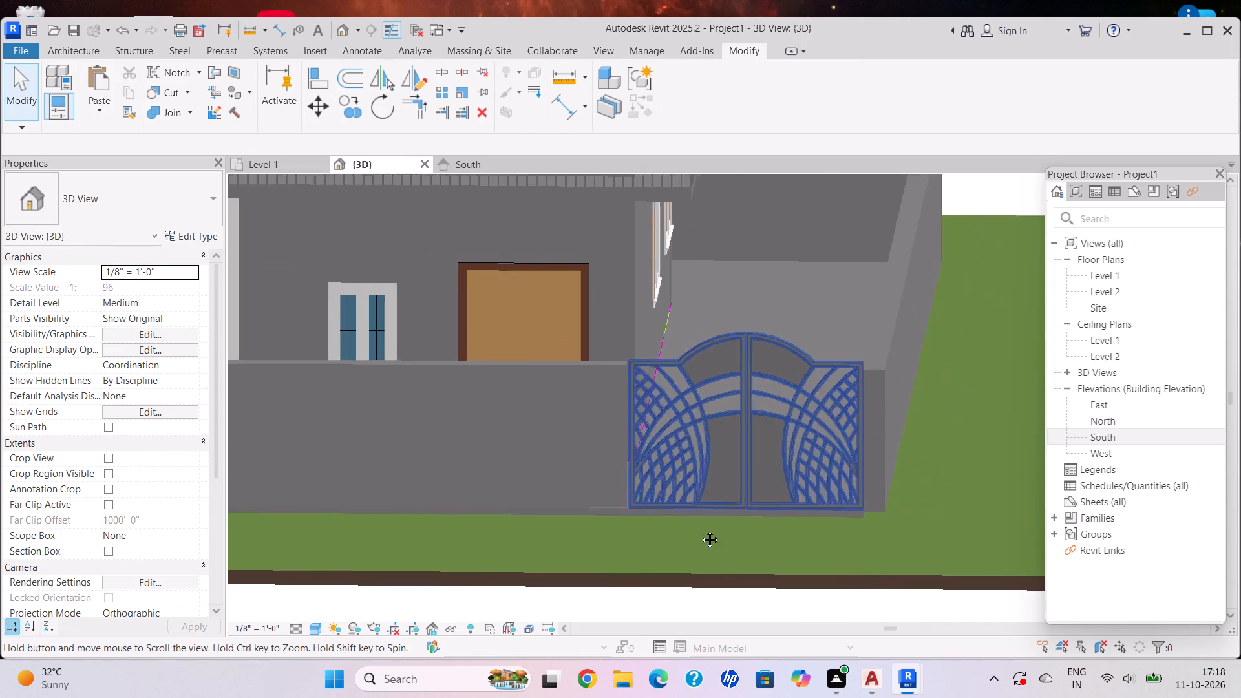
pyautogui.moveTo(700, 530); pyautogui.dragTo(789, 589, button='middle')
pyautogui.click(763, 555)
pyautogui.scroll(4, 752, 615)
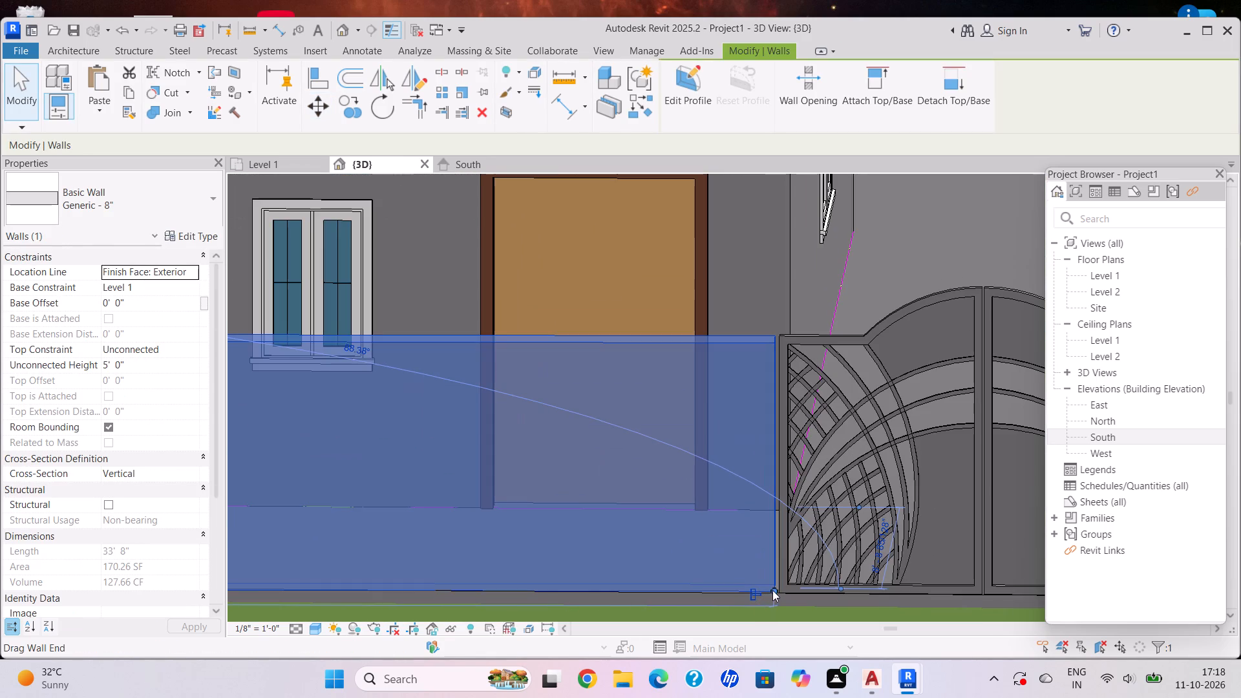
pyautogui.moveTo(772, 590); pyautogui.dragTo(657, 588)
pyautogui.press('Escape')
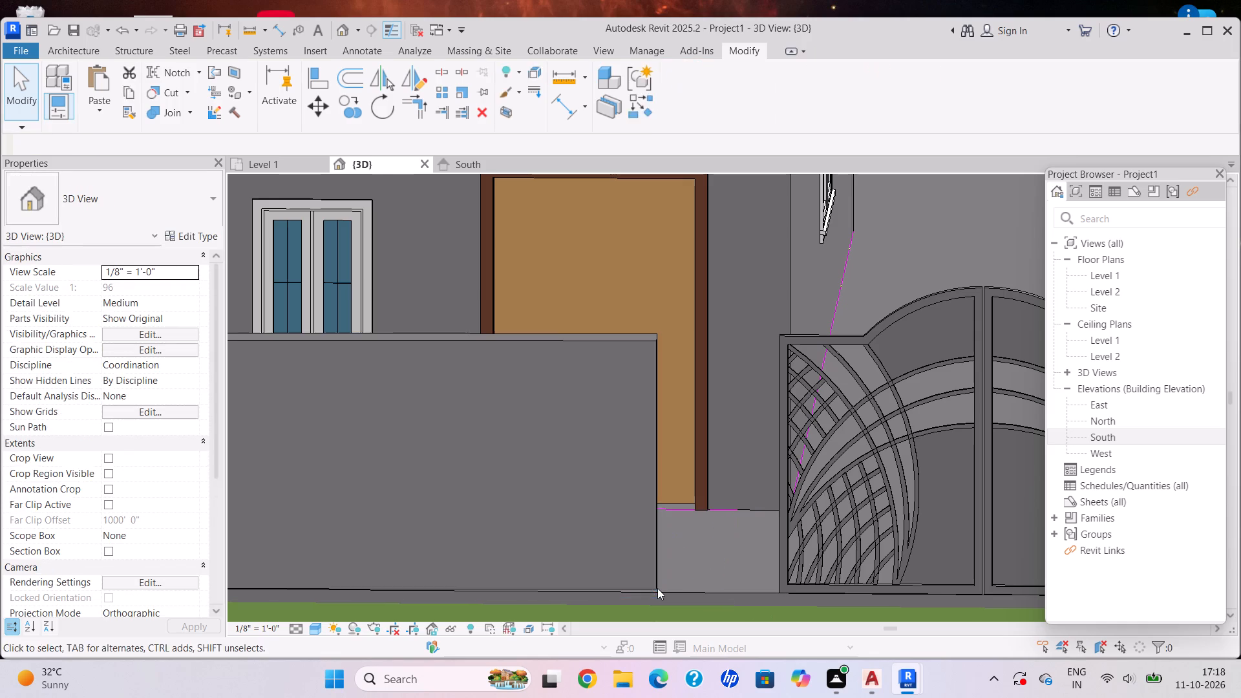
# Move the double gate by its lower corner to meet the shortened front boundary wall's end.
pyautogui.scroll(-1, 780, 578)
pyautogui.click(781, 578)
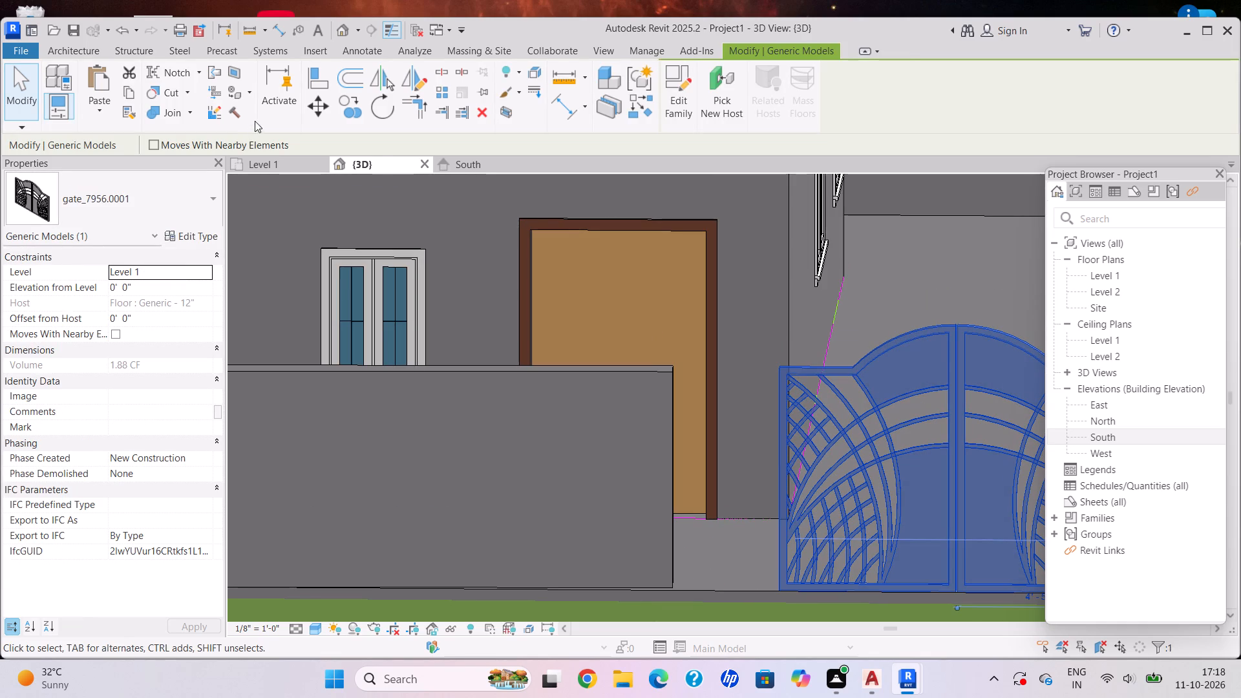
pyautogui.click(312, 109)
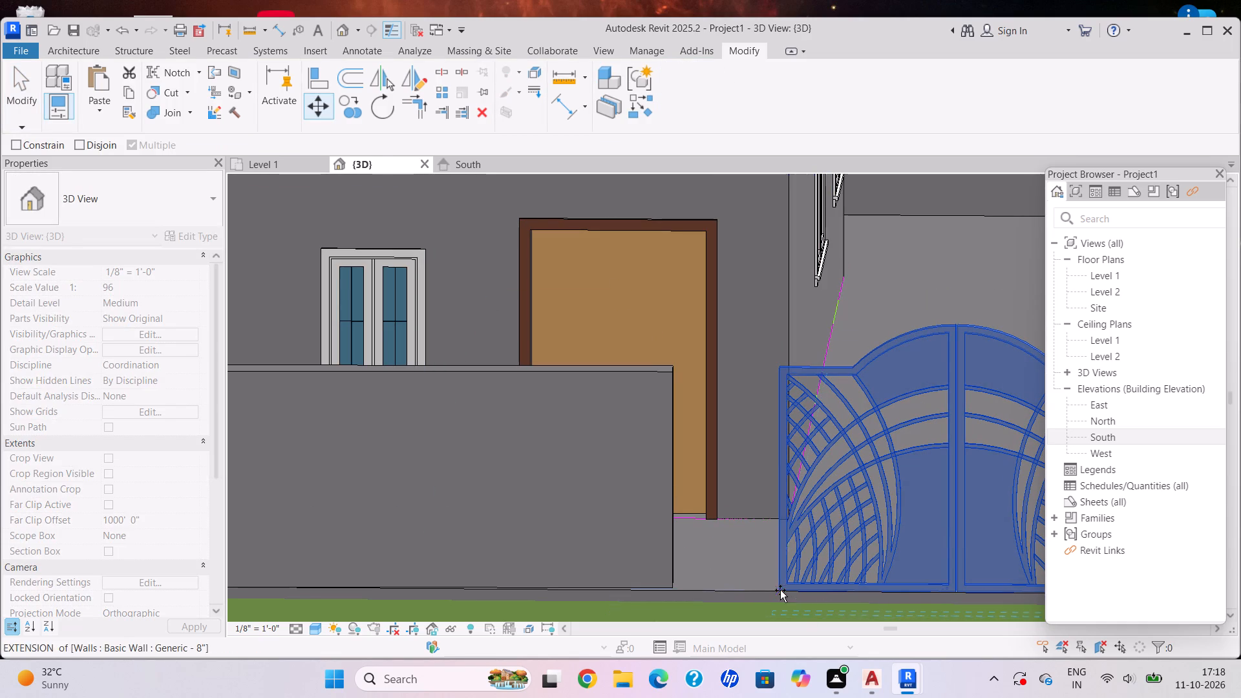
pyautogui.click(780, 590)
pyautogui.click(677, 587)
pyautogui.press('Escape')
pyautogui.scroll(-2, 816, 549)
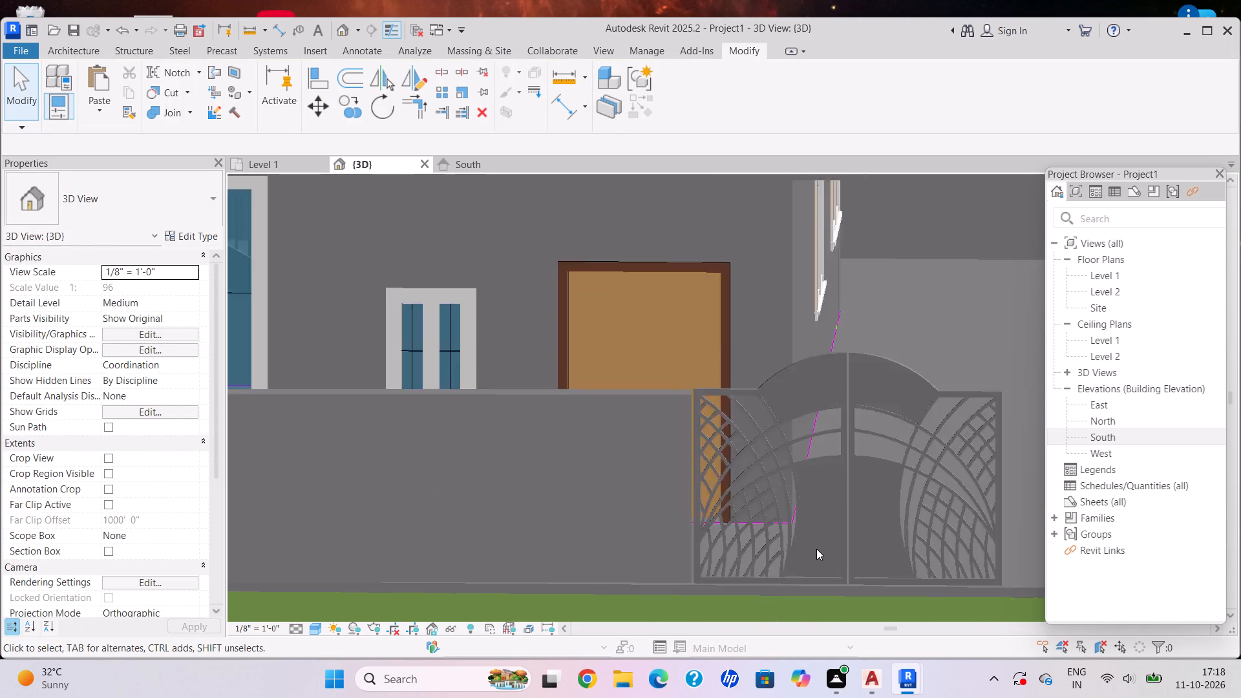
# Examine the gap between the gate and the corner side wall, and the front boundary as a whole.
pyautogui.scroll(-2, 816, 549)
pyautogui.keyDown('shift'); pyautogui.moveTo(988, 566); pyautogui.dragTo(975, 560, button='middle'); pyautogui.keyUp('shift')
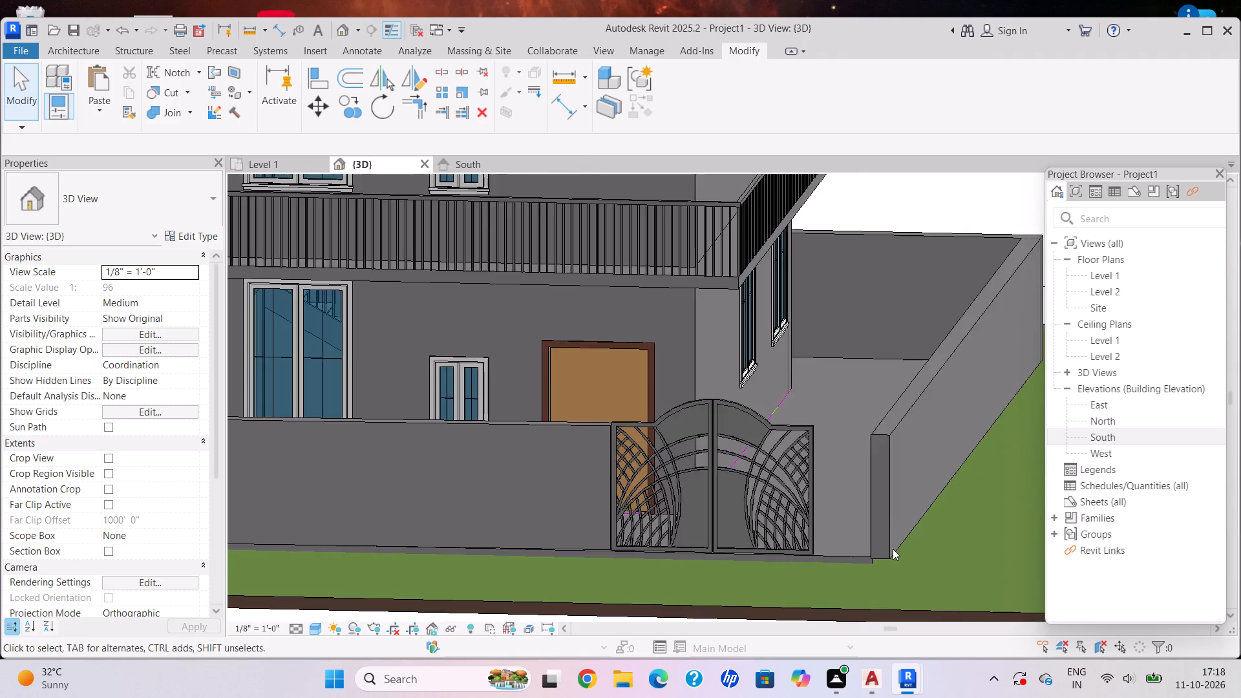
pyautogui.scroll(7, 851, 553)
pyautogui.scroll(-7, 911, 565)
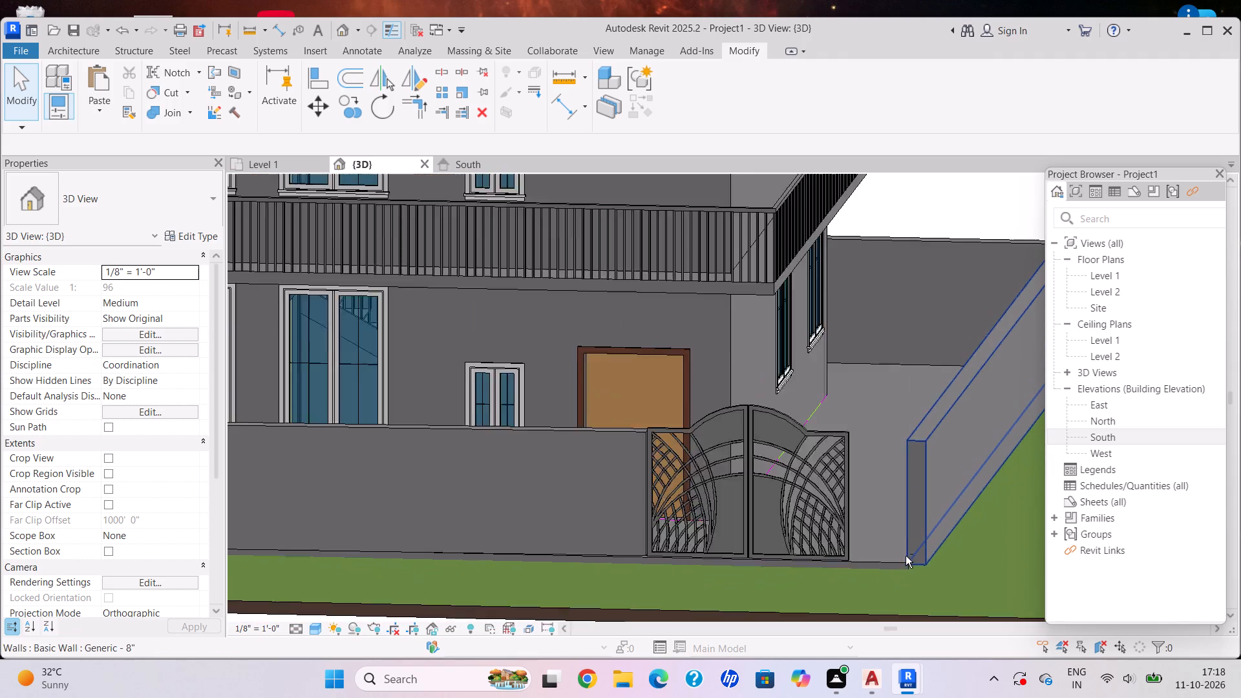
pyautogui.keyDown('shift'); pyautogui.moveTo(902, 556); pyautogui.dragTo(840, 576, button='middle'); pyautogui.keyUp('shift')
pyautogui.keyDown('shift'); pyautogui.middleClick(827, 571); pyautogui.keyUp('shift')
pyautogui.keyDown('shift'); pyautogui.scroll(-4, 820, 566); pyautogui.keyUp('shift')
pyautogui.moveTo(775, 515); pyautogui.dragTo(934, 404, button='middle')
pyautogui.scroll(9, 571, 492)
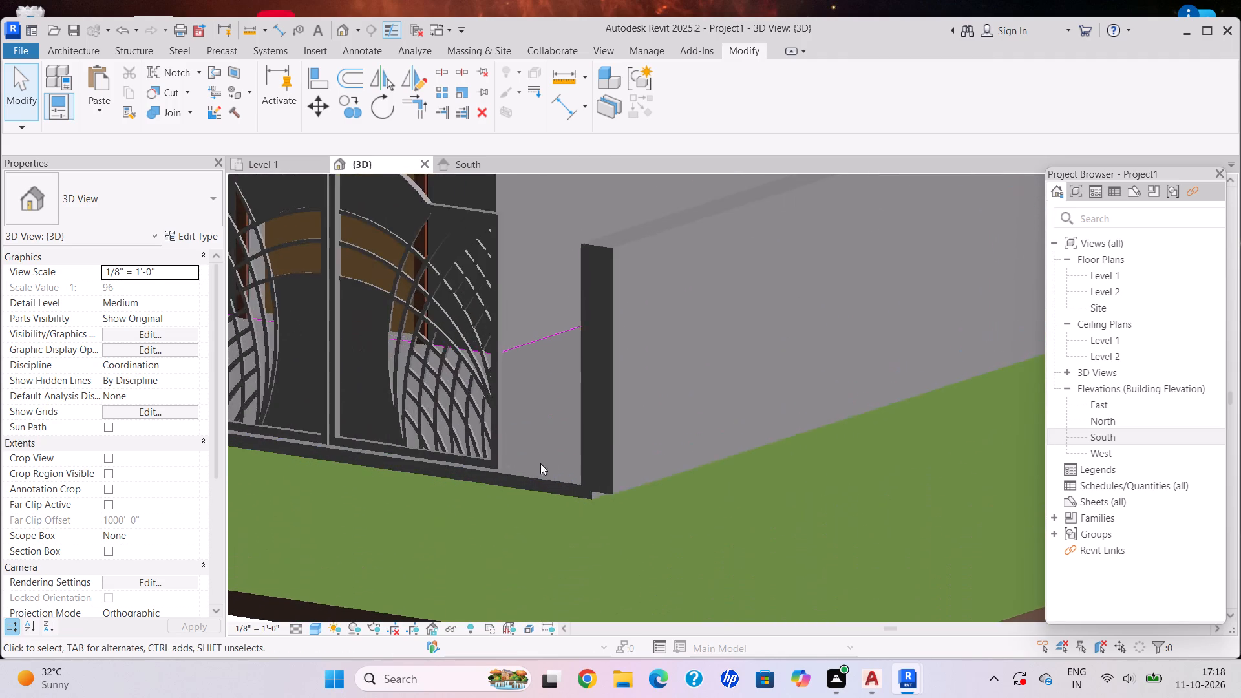
pyautogui.scroll(-9, 615, 494)
pyautogui.keyDown('shift'); pyautogui.moveTo(586, 467); pyautogui.dragTo(673, 509, button='middle'); pyautogui.keyUp('shift')
pyautogui.moveTo(778, 438); pyautogui.dragTo(433, 346, button='middle')
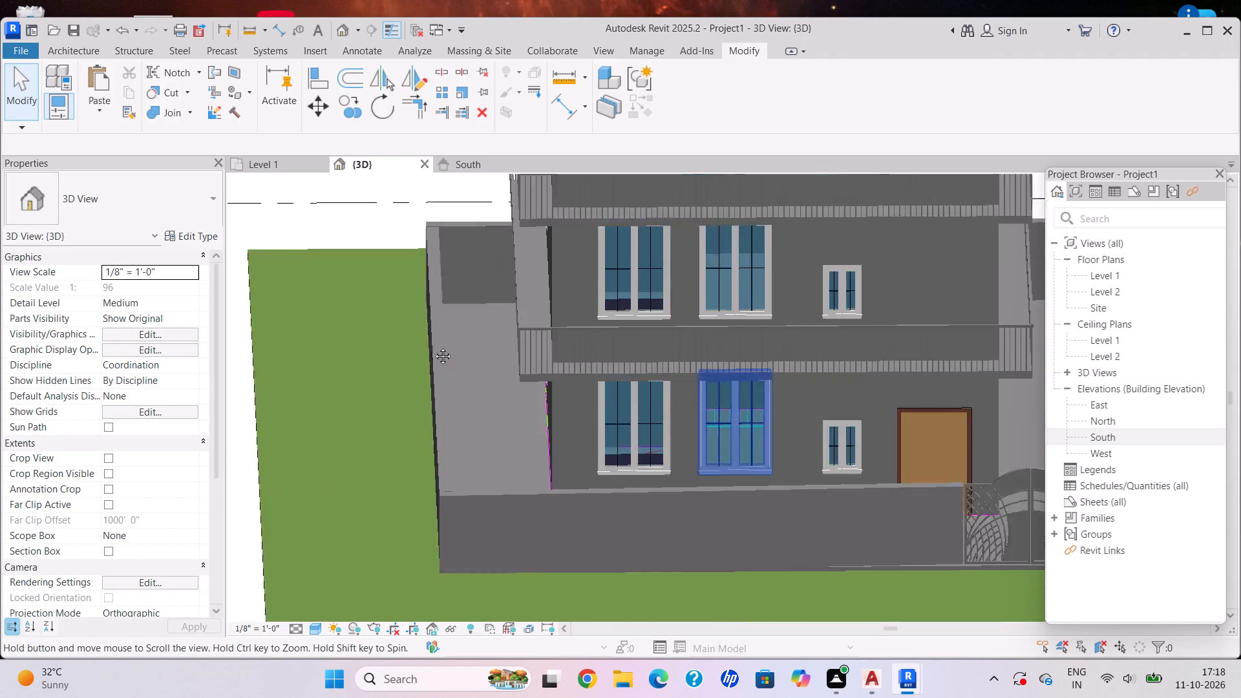
pyautogui.moveTo(433, 346); pyautogui.dragTo(211, 346, button='middle')
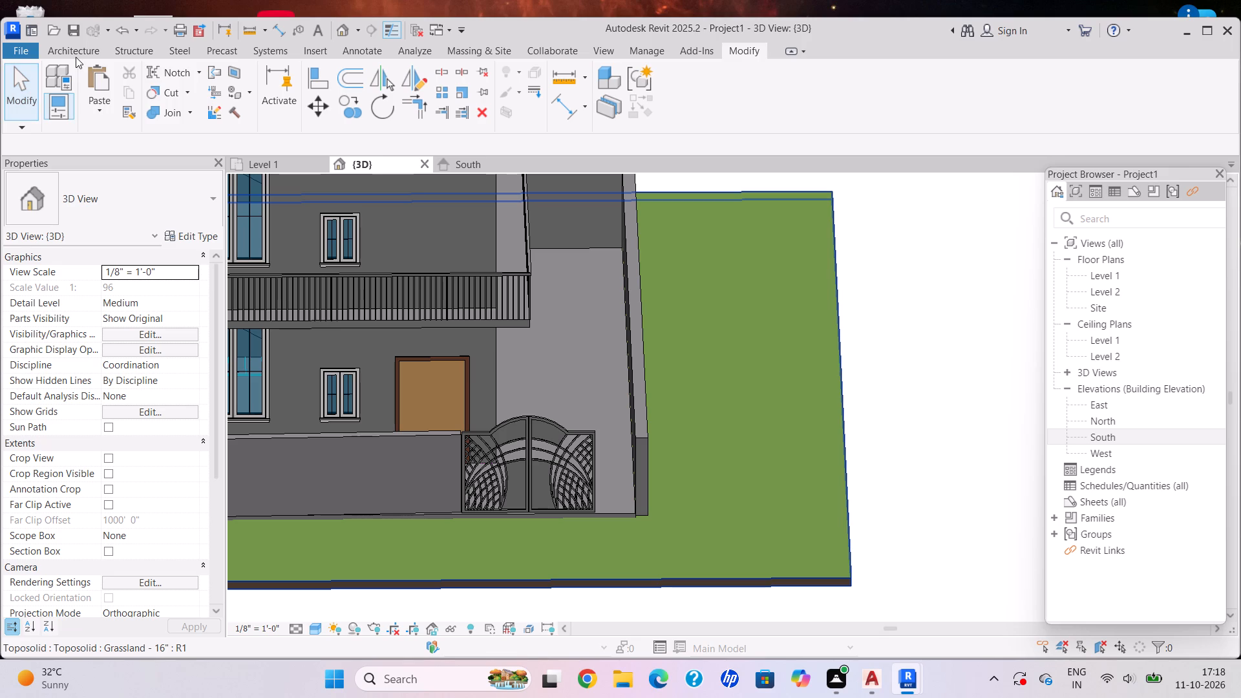
# Draw a Generic - 8" architectural wall about 2'-5" long on Level 1, from the corner side wall to the gate.
pyautogui.click(76, 45)
pyautogui.click(72, 104)
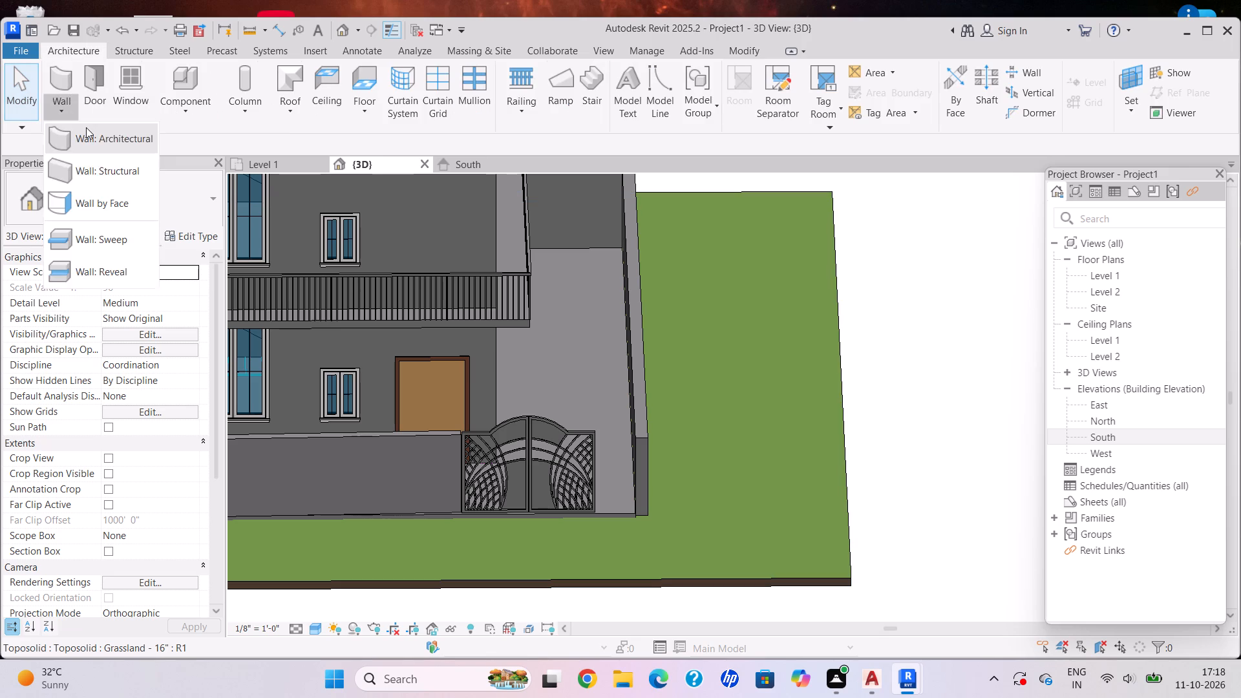
pyautogui.click(86, 127)
pyautogui.scroll(4, 626, 503)
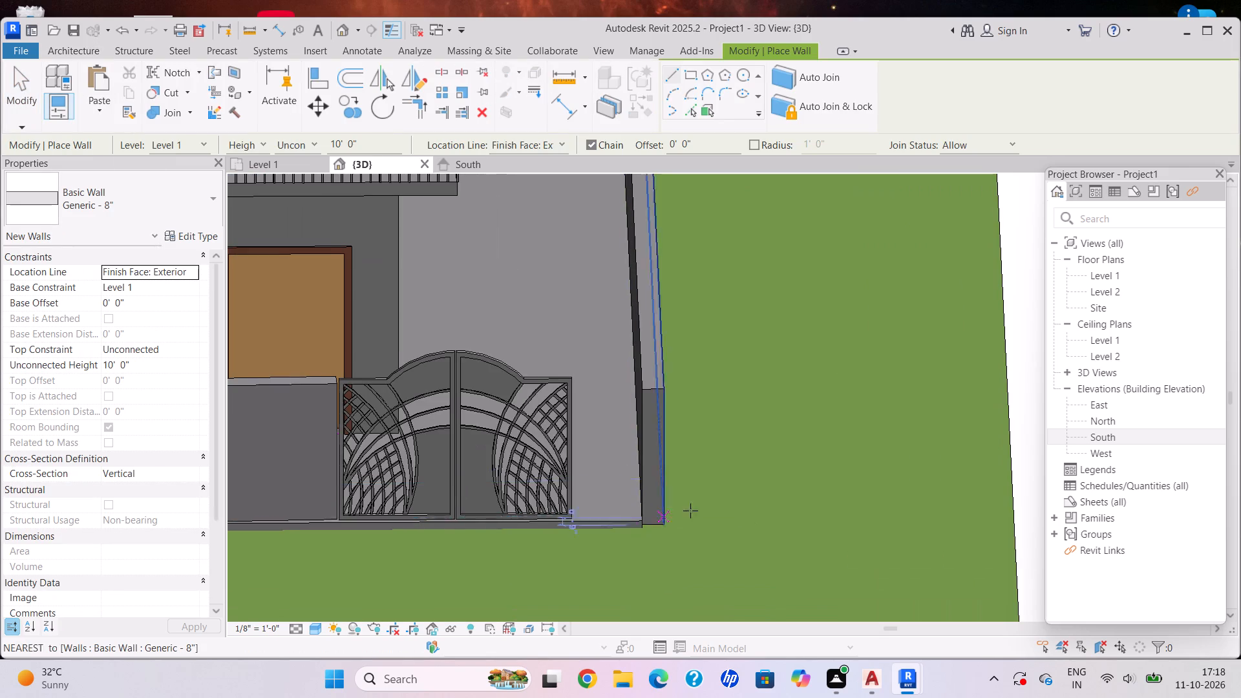
pyautogui.middleClick(698, 511)
pyautogui.scroll(8, 626, 525)
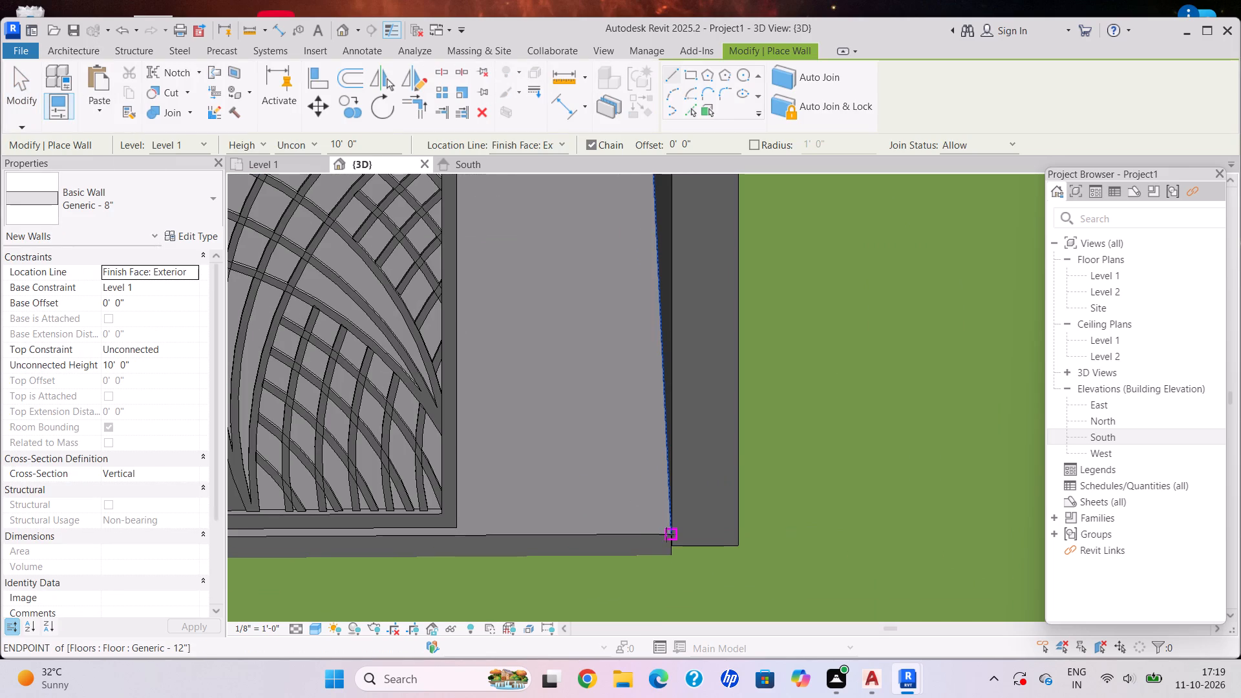
pyautogui.click(666, 534)
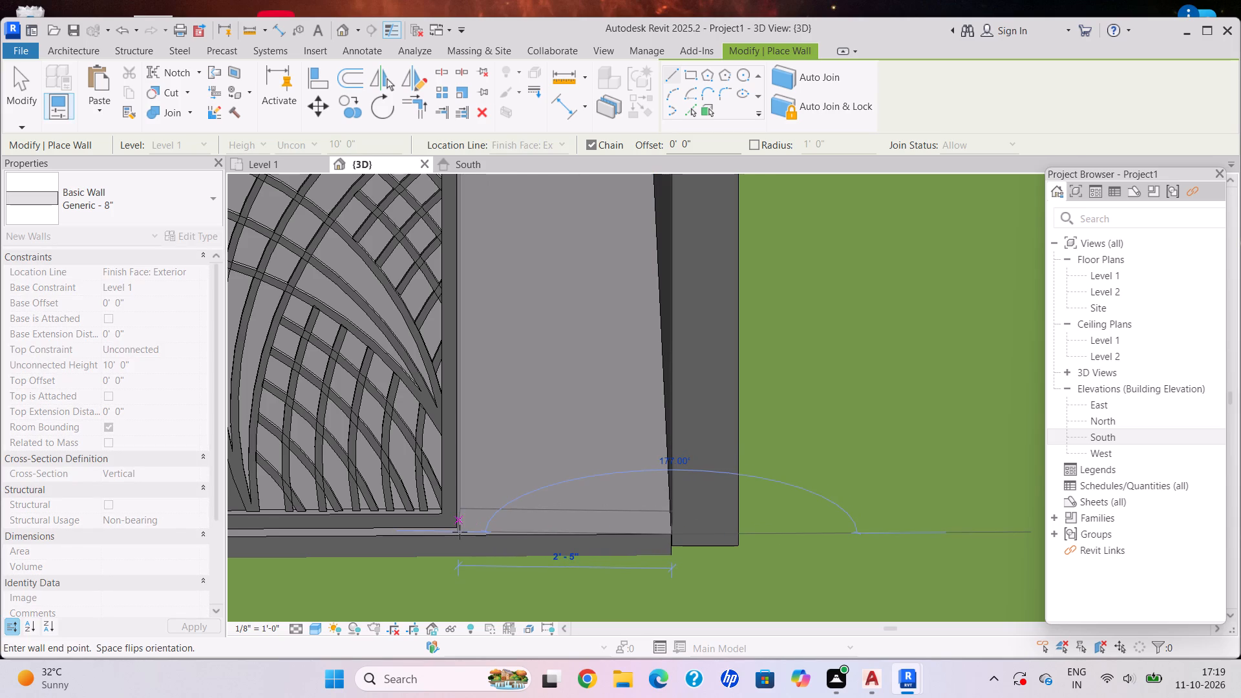
pyautogui.click(460, 532)
pyautogui.press('Escape')
pyautogui.scroll(-5, 508, 439)
pyautogui.moveTo(514, 395); pyautogui.dragTo(542, 469, button='middle')
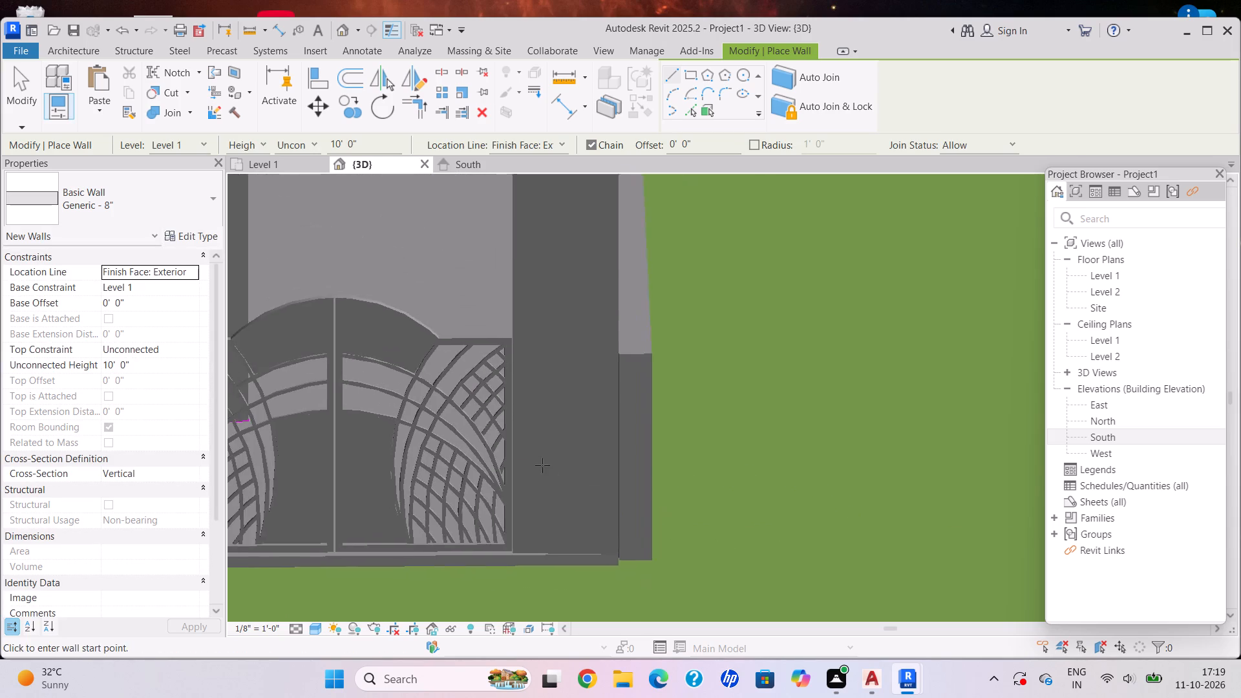
pyautogui.scroll(2, 527, 387)
pyautogui.scroll(-8, 527, 386)
pyautogui.moveTo(540, 408); pyautogui.dragTo(553, 458, button='middle')
pyautogui.press('Escape')
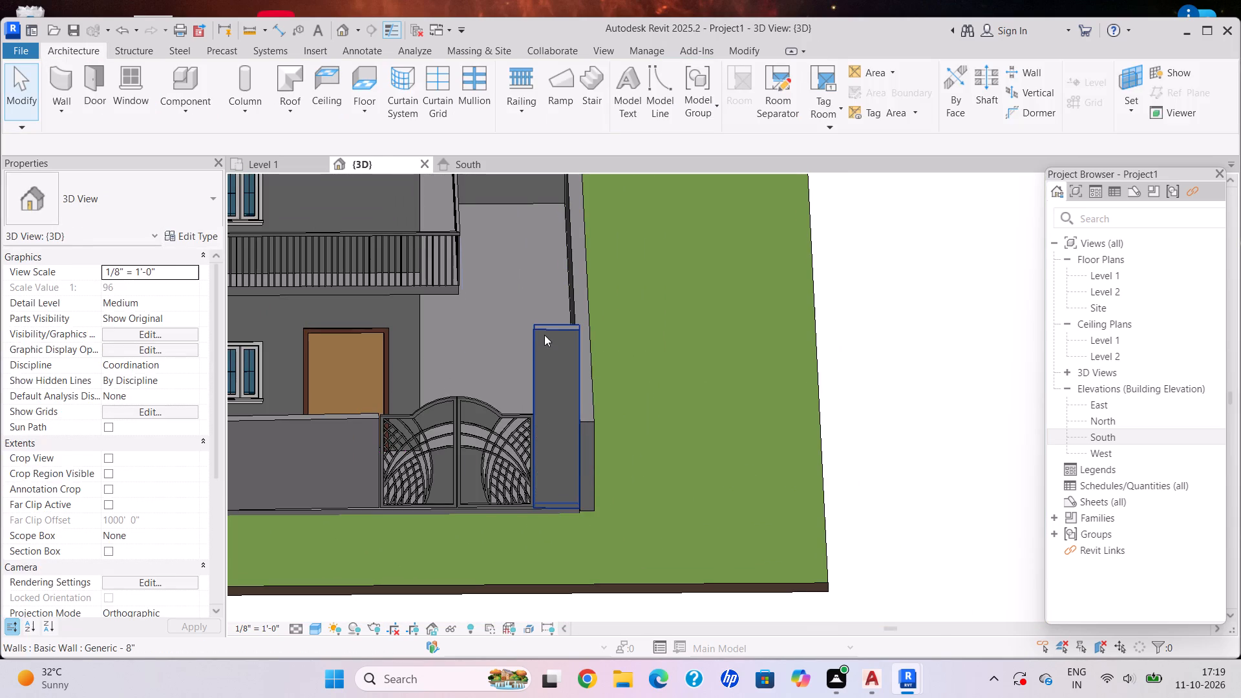
# Set the unconnected height of the short wall beside the gate to 5'.
pyautogui.click(544, 335)
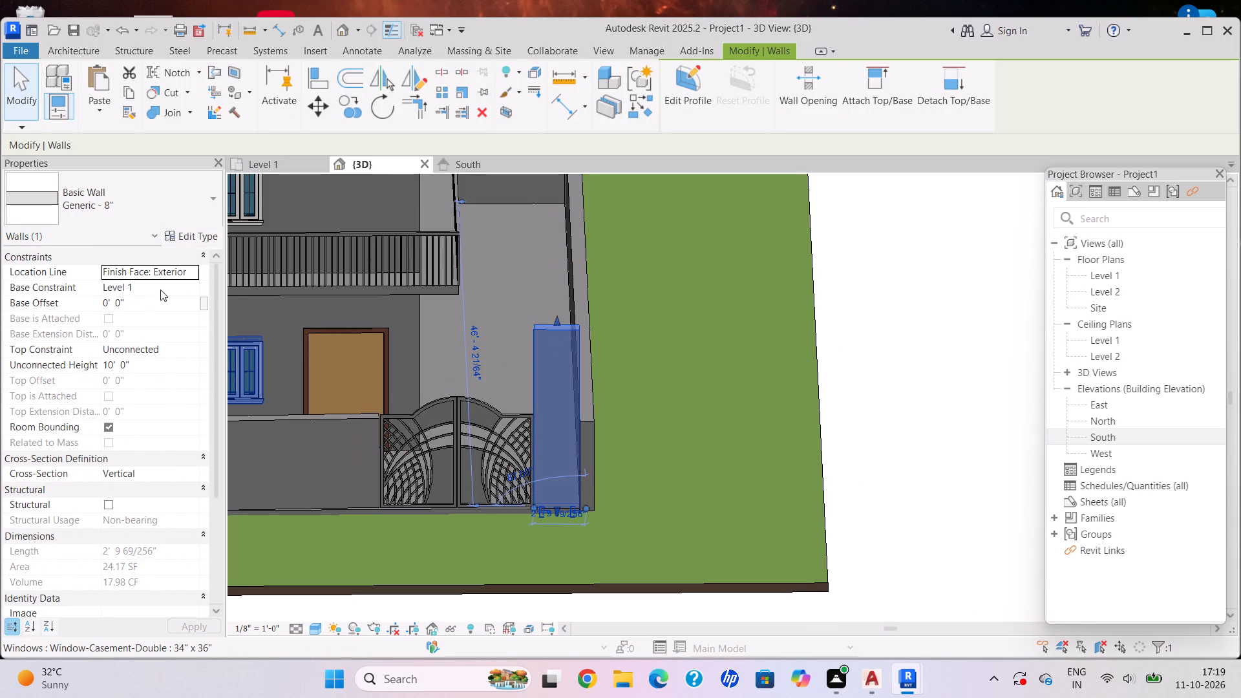
pyautogui.click(143, 363)
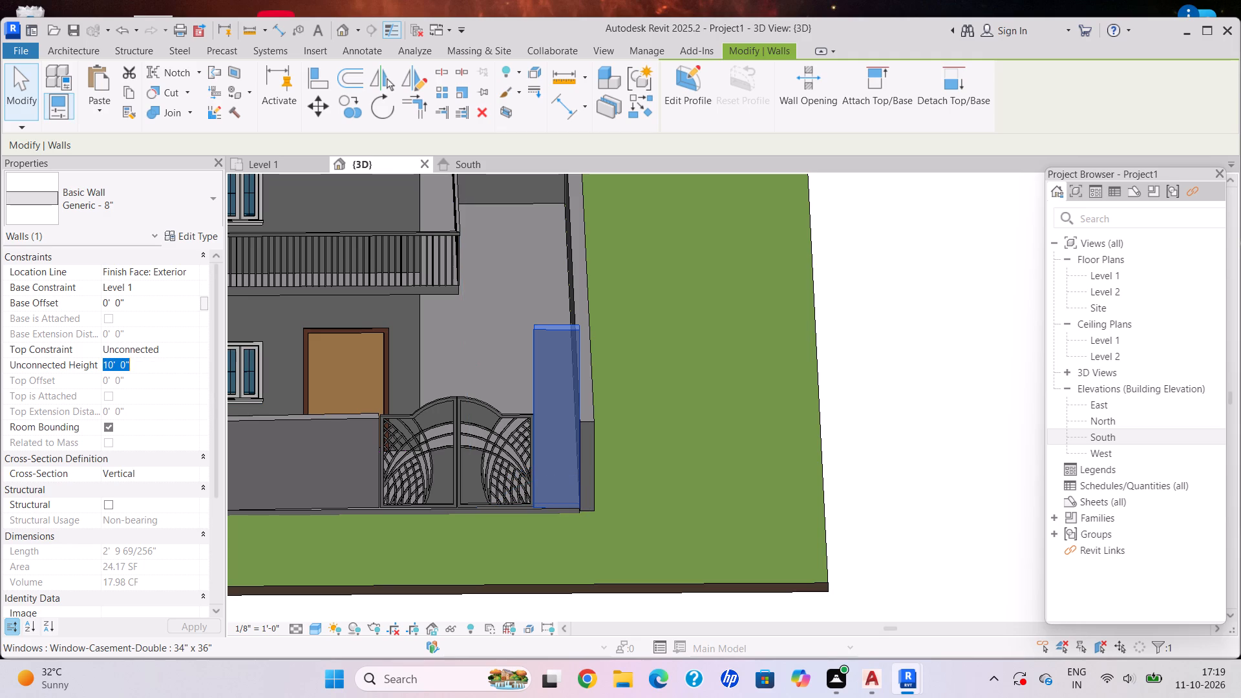
pyautogui.press('BackSpace')
pyautogui.write("5'")
pyautogui.press('Return')
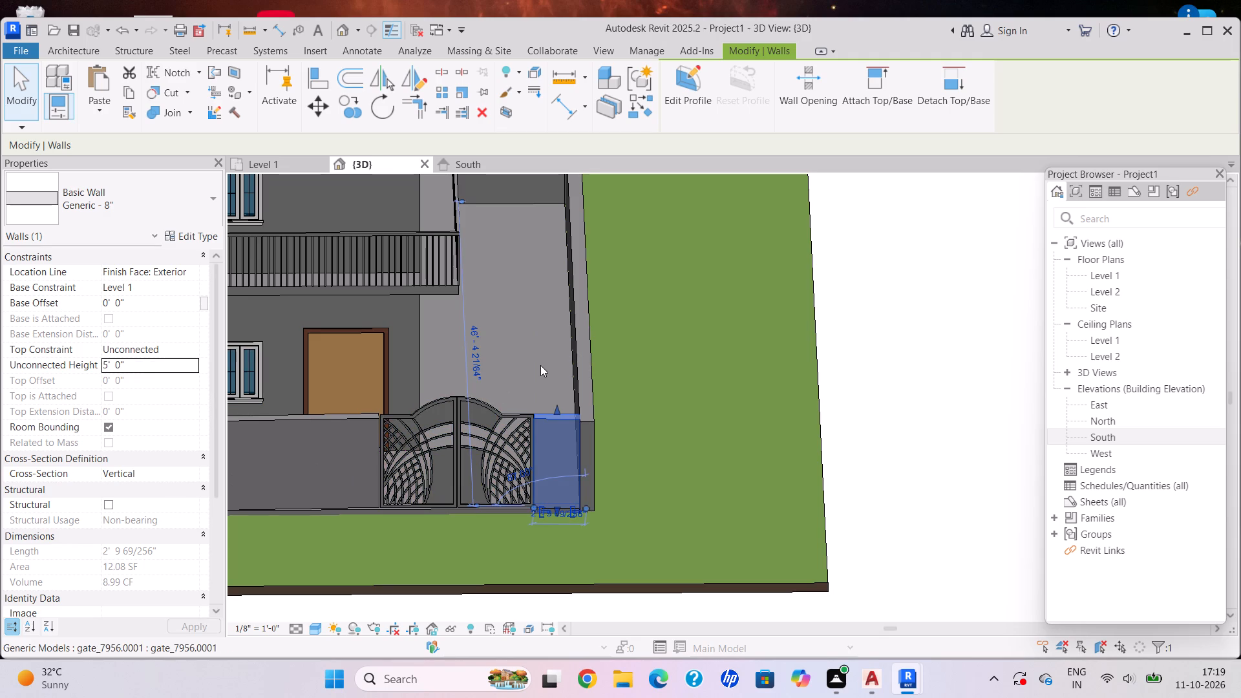
pyautogui.moveTo(604, 392); pyautogui.dragTo(610, 394, button='middle')
pyautogui.moveTo(617, 396); pyautogui.dragTo(710, 389, button='middle')
pyautogui.middleClick(712, 389)
pyautogui.press('Escape')
# Examine the gate, boundary walls and balcony storeys of the whole building from several angles.
pyautogui.scroll(-2, 608, 527)
pyautogui.keyDown('shift'); pyautogui.moveTo(599, 523); pyautogui.dragTo(588, 494, button='middle'); pyautogui.keyUp('shift')
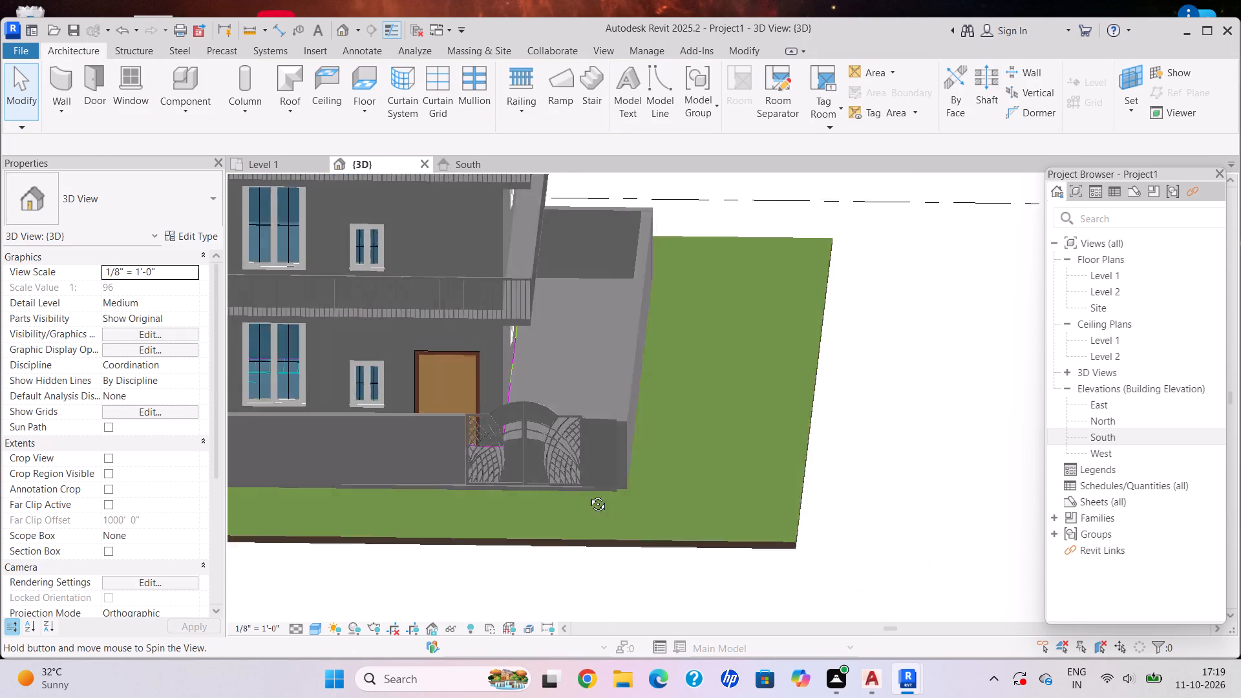
pyautogui.keyDown('shift'); pyautogui.moveTo(588, 494); pyautogui.dragTo(594, 452, button='middle'); pyautogui.keyUp('shift')
pyautogui.moveTo(578, 366); pyautogui.dragTo(889, 500, button='middle')
pyautogui.scroll(-4, 882, 485)
pyautogui.keyDown('shift'); pyautogui.moveTo(801, 463); pyautogui.dragTo(801, 474, button='middle'); pyautogui.keyUp('shift')
pyautogui.keyDown('shift'); pyautogui.moveTo(801, 491); pyautogui.dragTo(796, 519, button='middle'); pyautogui.keyUp('shift')
pyautogui.scroll(-2, 856, 523)
pyautogui.keyDown('shift'); pyautogui.moveTo(873, 526); pyautogui.dragTo(888, 526, button='middle'); pyautogui.keyUp('shift')
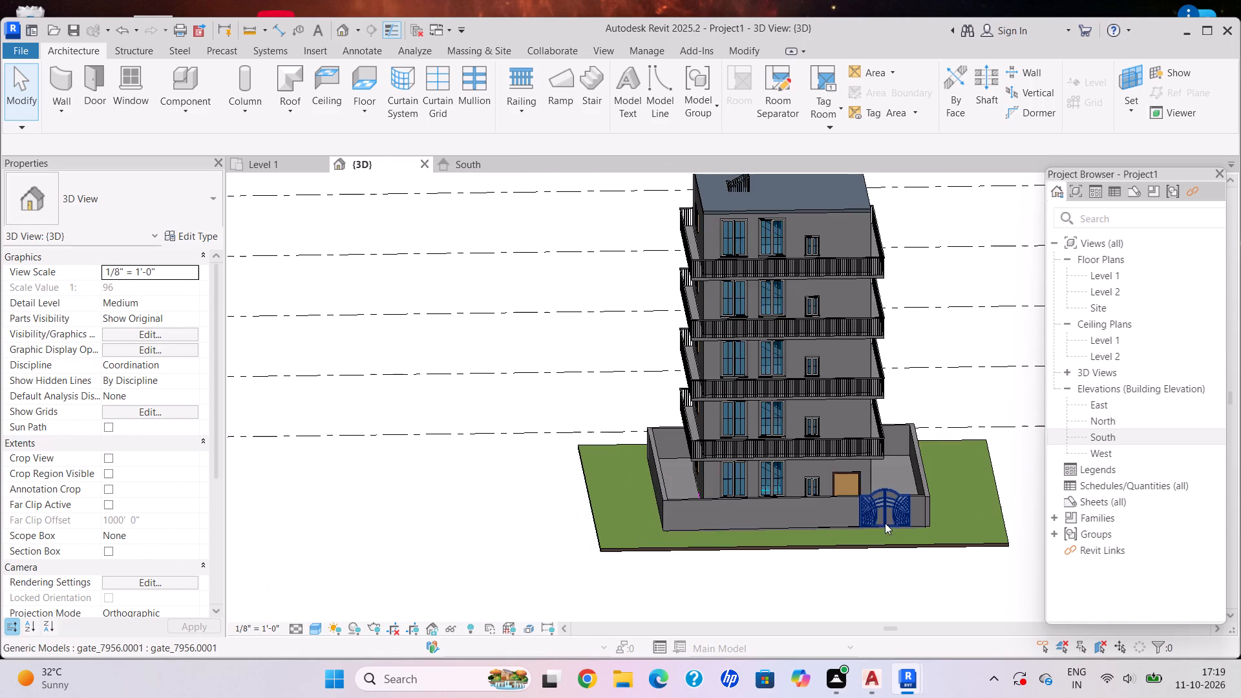
pyautogui.keyDown('shift'); pyautogui.moveTo(871, 517); pyautogui.dragTo(854, 514, button='middle'); pyautogui.keyUp('shift')
pyautogui.scroll(5, 854, 514)
pyautogui.keyDown('shift'); pyautogui.moveTo(878, 569); pyautogui.dragTo(889, 613, button='middle'); pyautogui.keyUp('shift')
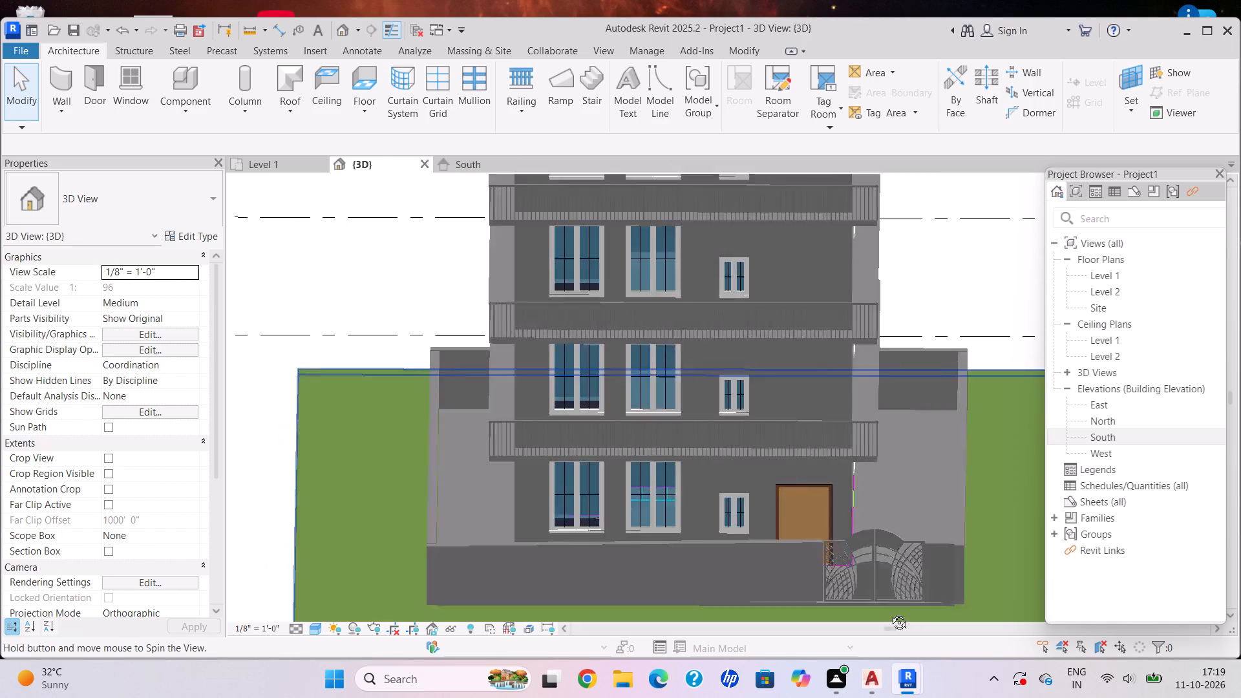
pyautogui.keyDown('shift'); pyautogui.moveTo(889, 613); pyautogui.dragTo(893, 626, button='middle'); pyautogui.keyUp('shift')
pyautogui.scroll(-1, 889, 584)
pyautogui.moveTo(886, 580); pyautogui.dragTo(869, 539, button='middle')
pyautogui.scroll(-2, 852, 522)
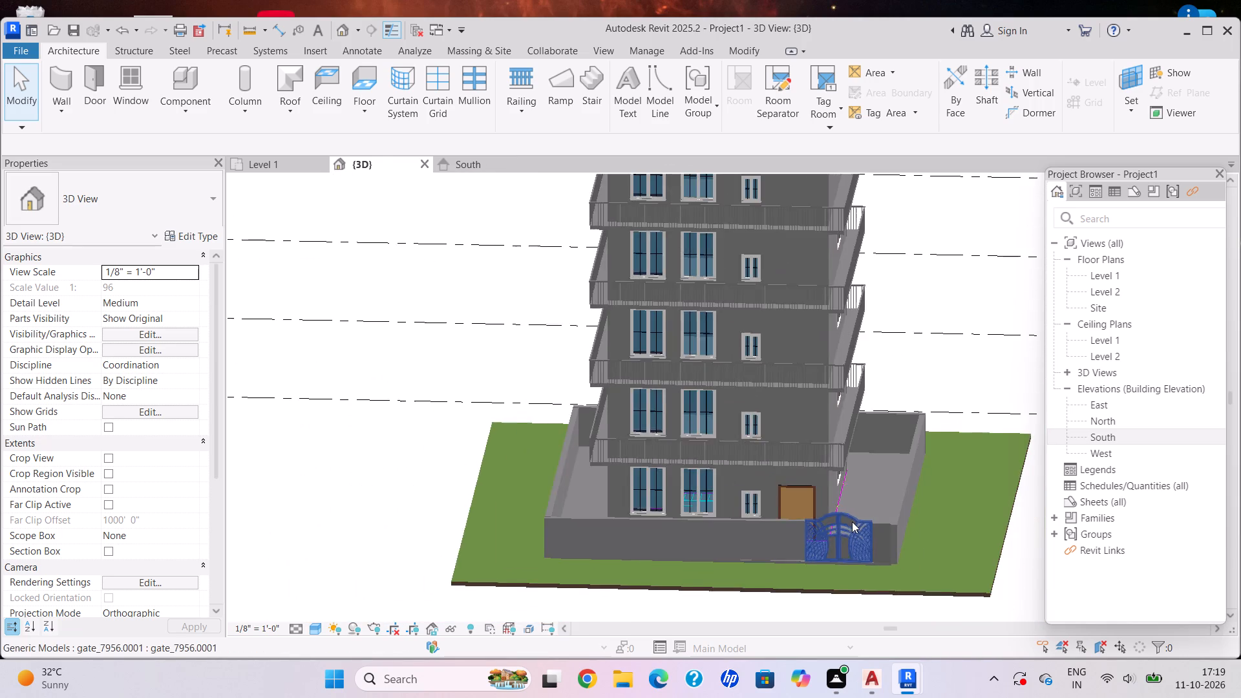
pyautogui.scroll(-3, 776, 344)
pyautogui.moveTo(747, 414); pyautogui.dragTo(721, 446, button='middle')
pyautogui.scroll(6, 751, 299)
pyautogui.scroll(-1, 822, 383)
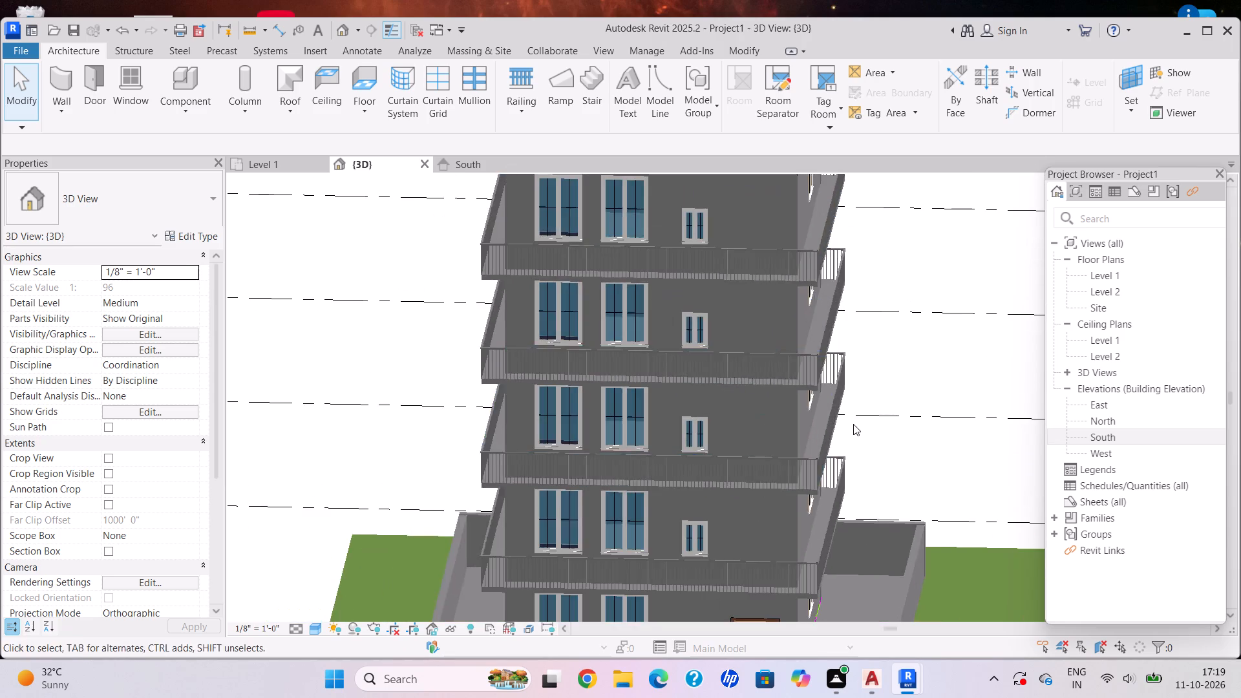
# Change the Level 4 balcony railing's type to Glass Panel - Bottom Fill.
pyautogui.moveTo(769, 414); pyautogui.dragTo(717, 415, button='middle')
pyautogui.scroll(4, 697, 364)
pyautogui.press('Escape')
pyautogui.click(704, 357)
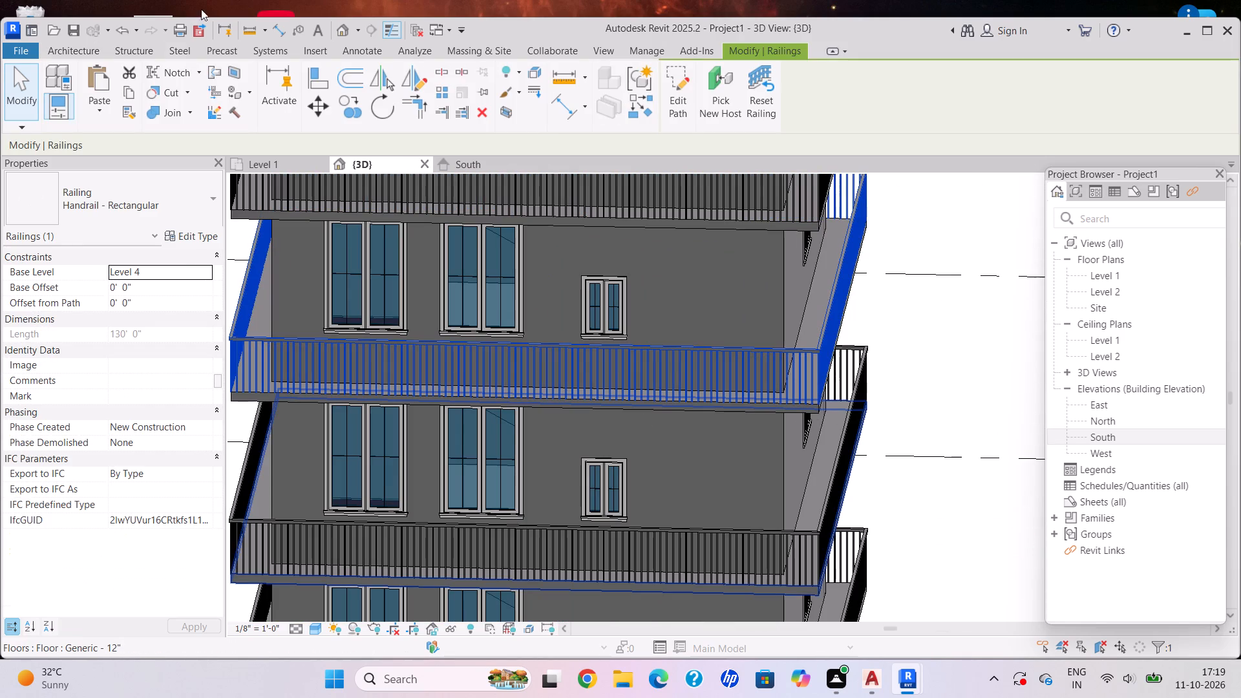
pyautogui.click(88, 203)
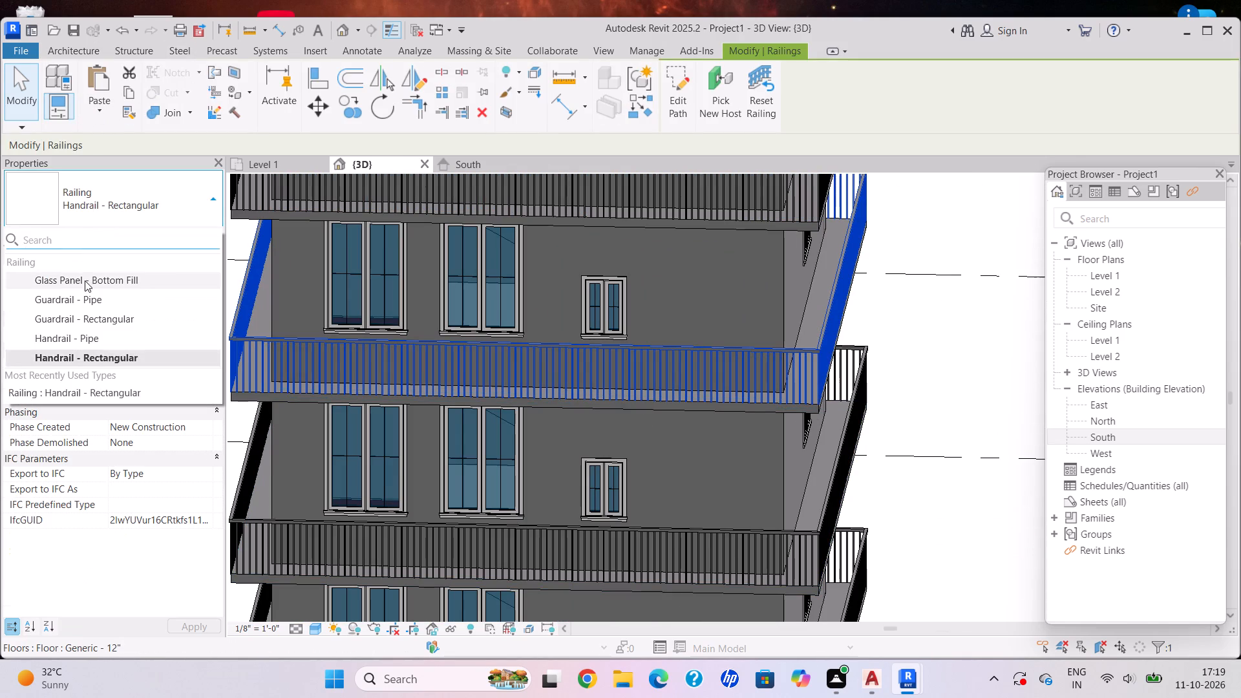
pyautogui.click(83, 278)
pyautogui.press('Escape')
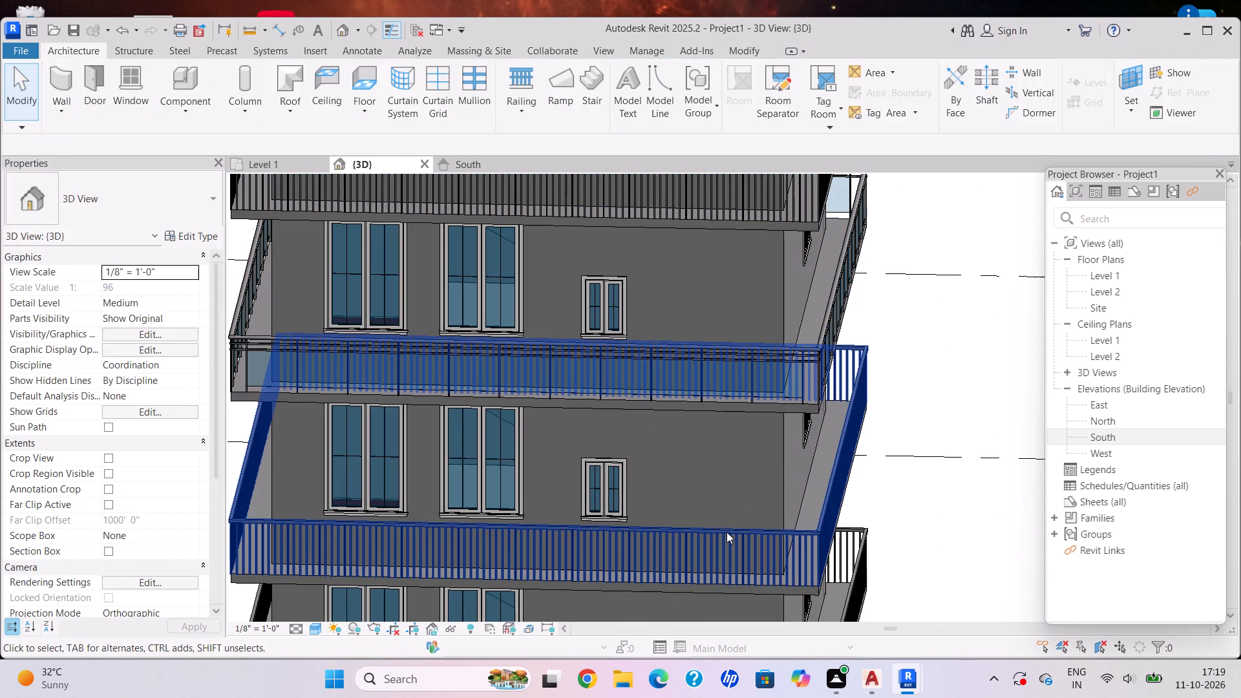
# Change the Level 3 balcony railing's type to Glass Panel - Bottom Fill.
pyautogui.click(727, 532)
pyautogui.click(118, 204)
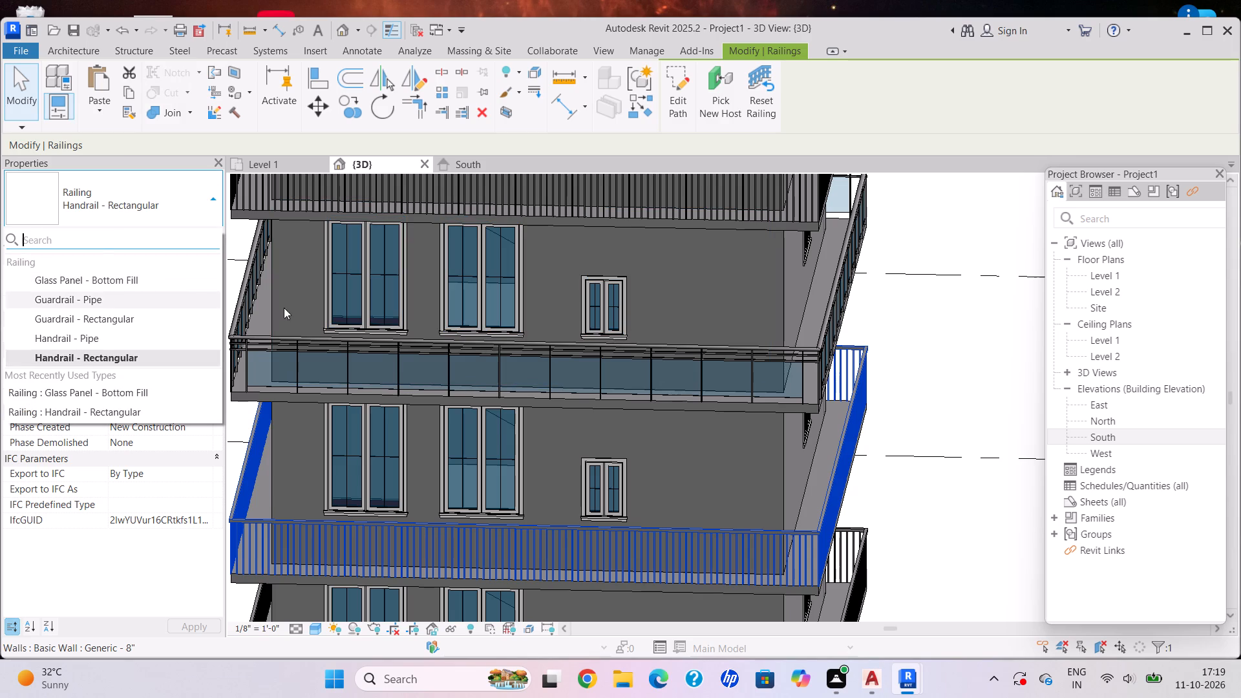
pyautogui.click(121, 280)
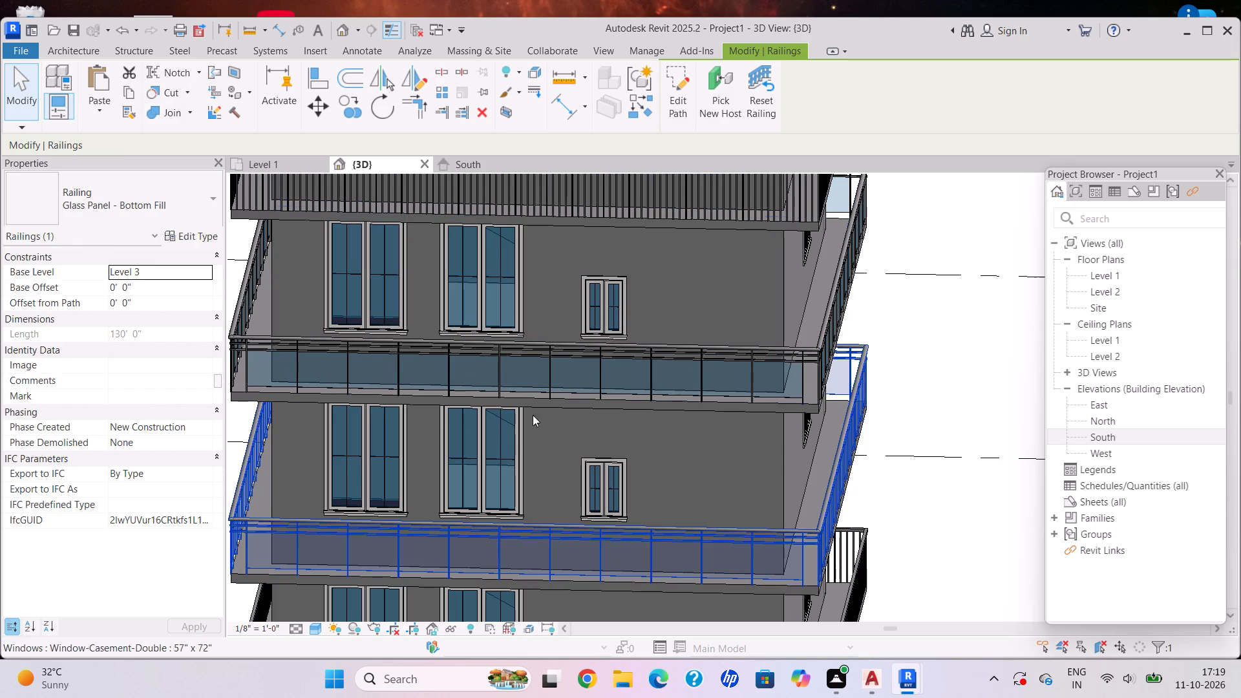
pyautogui.press('Escape')
pyautogui.click(615, 461)
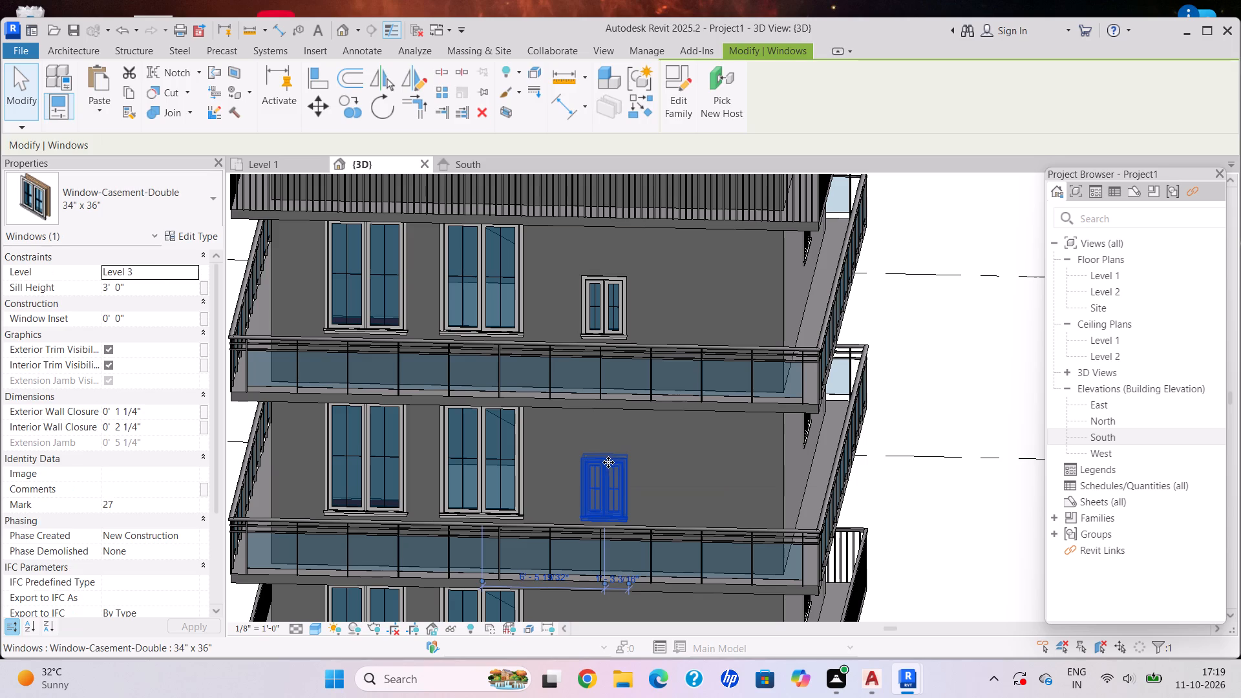
# Delete the small 34" x 36" casement windows on Level 3 and Level 4 of the gate-side facade.
pyautogui.press('Delete')
pyautogui.click(591, 286)
pyautogui.press('Delete')
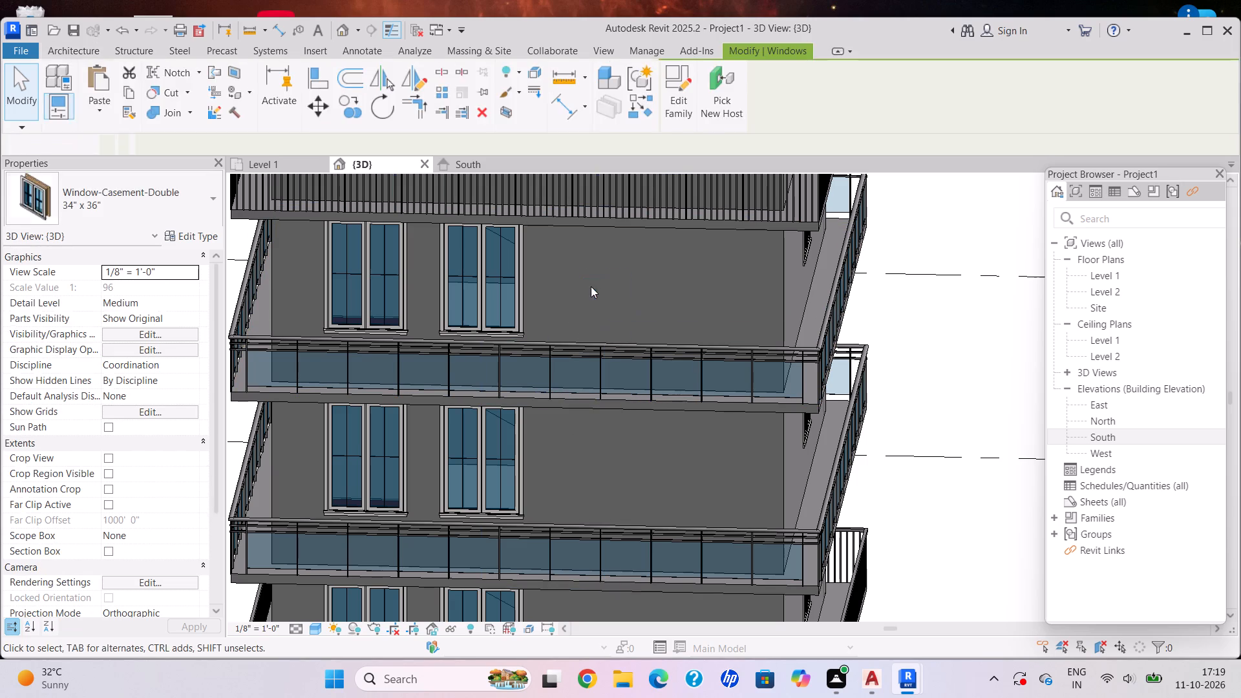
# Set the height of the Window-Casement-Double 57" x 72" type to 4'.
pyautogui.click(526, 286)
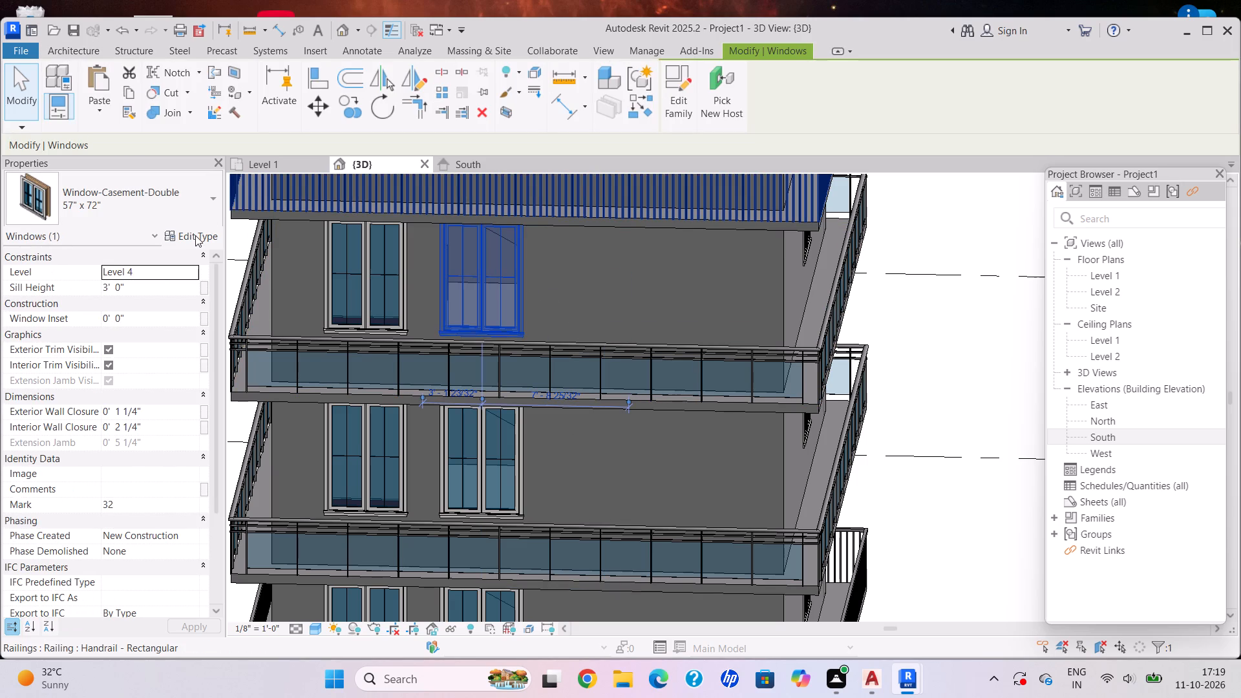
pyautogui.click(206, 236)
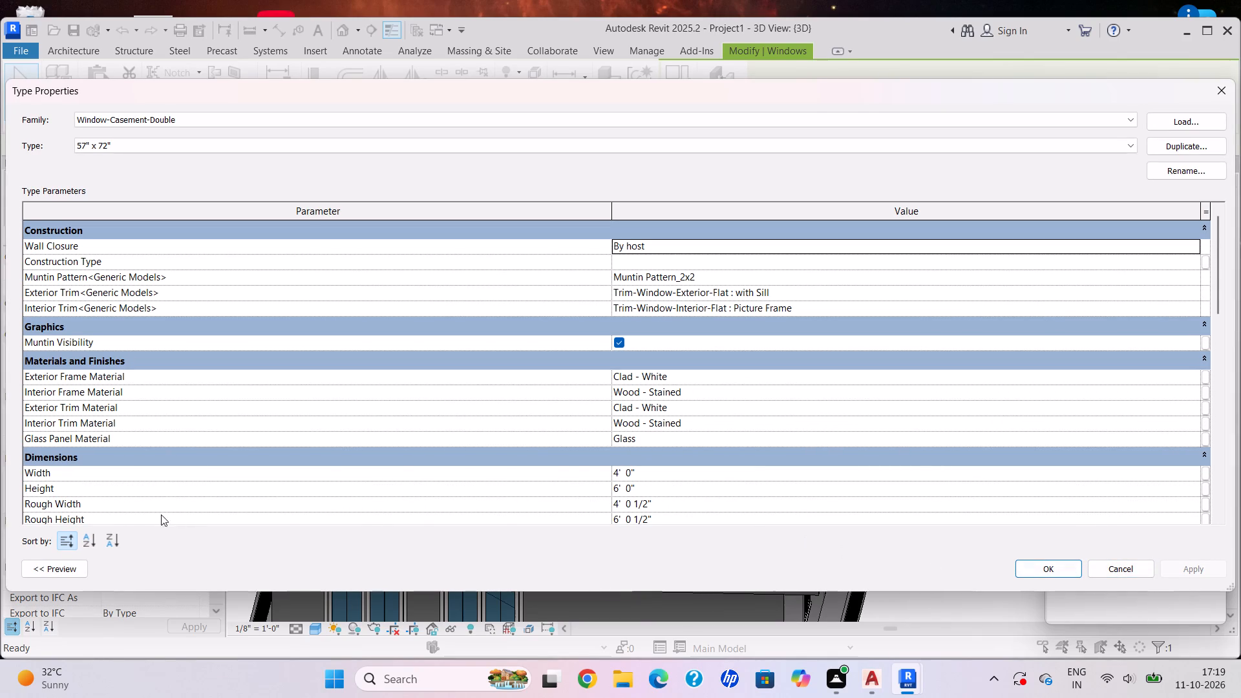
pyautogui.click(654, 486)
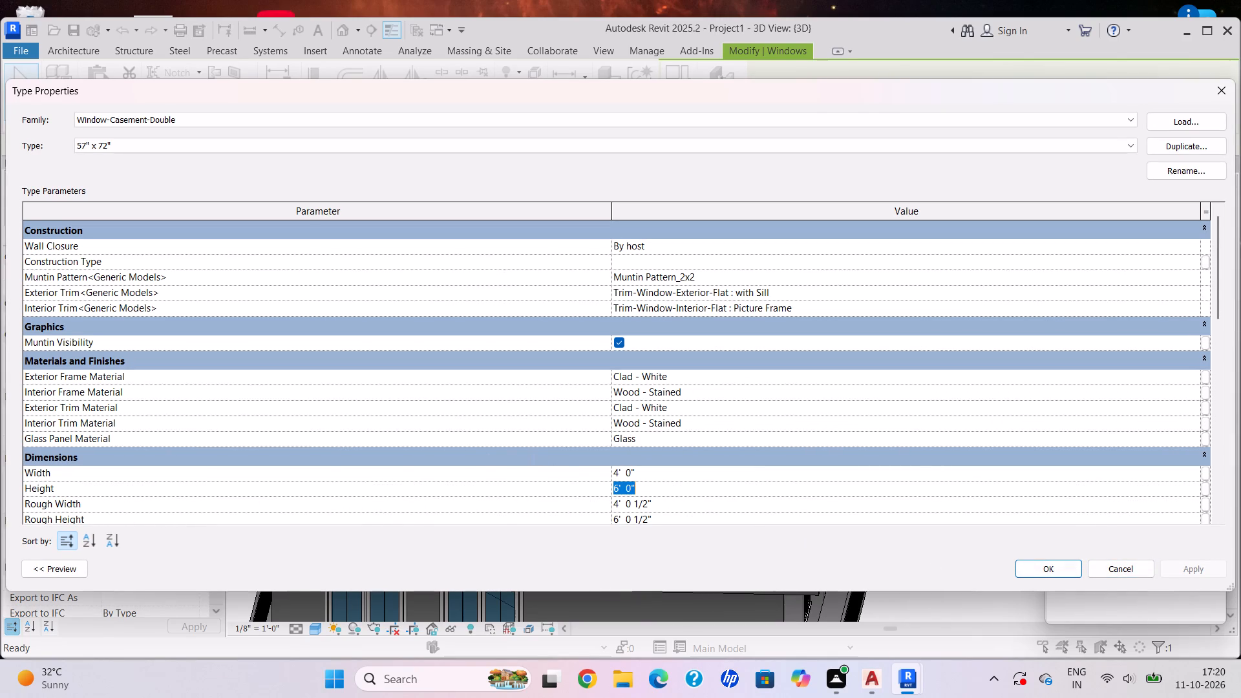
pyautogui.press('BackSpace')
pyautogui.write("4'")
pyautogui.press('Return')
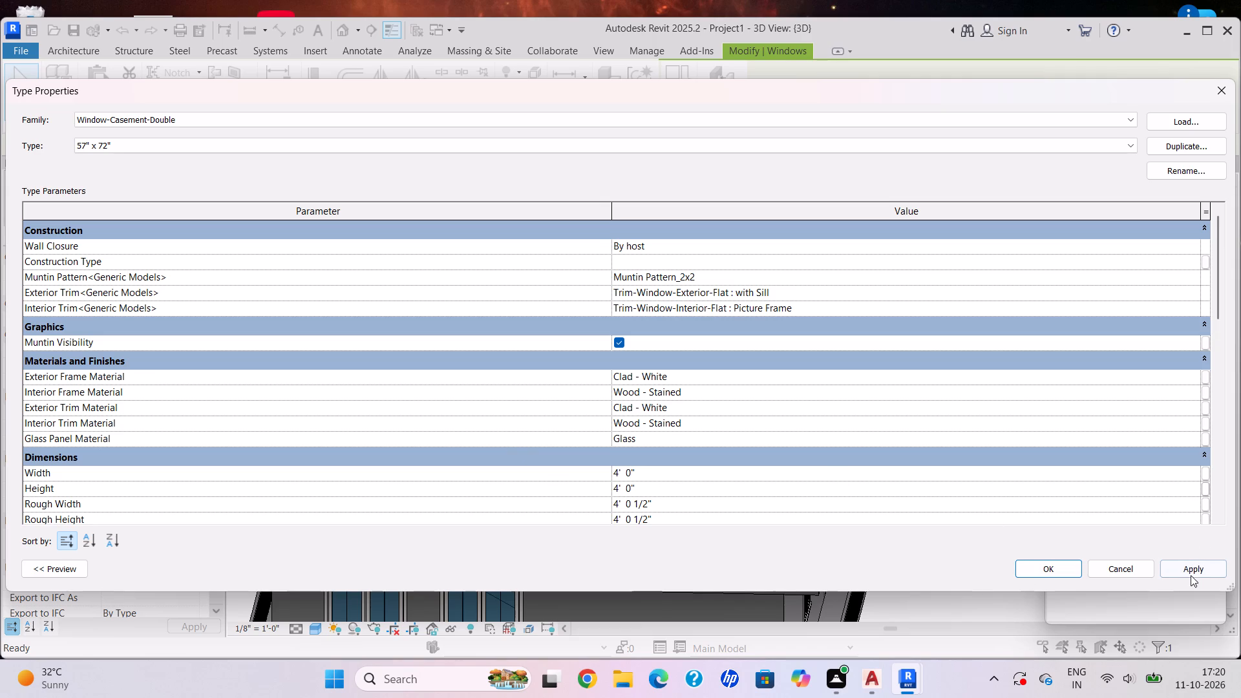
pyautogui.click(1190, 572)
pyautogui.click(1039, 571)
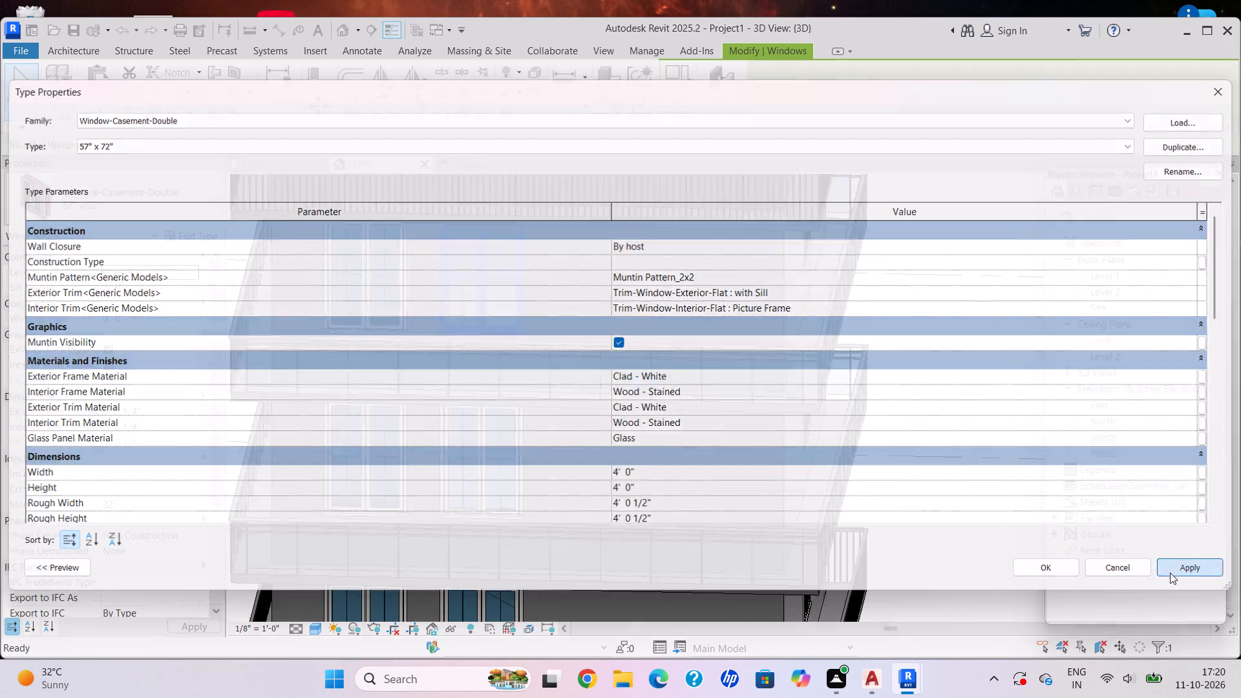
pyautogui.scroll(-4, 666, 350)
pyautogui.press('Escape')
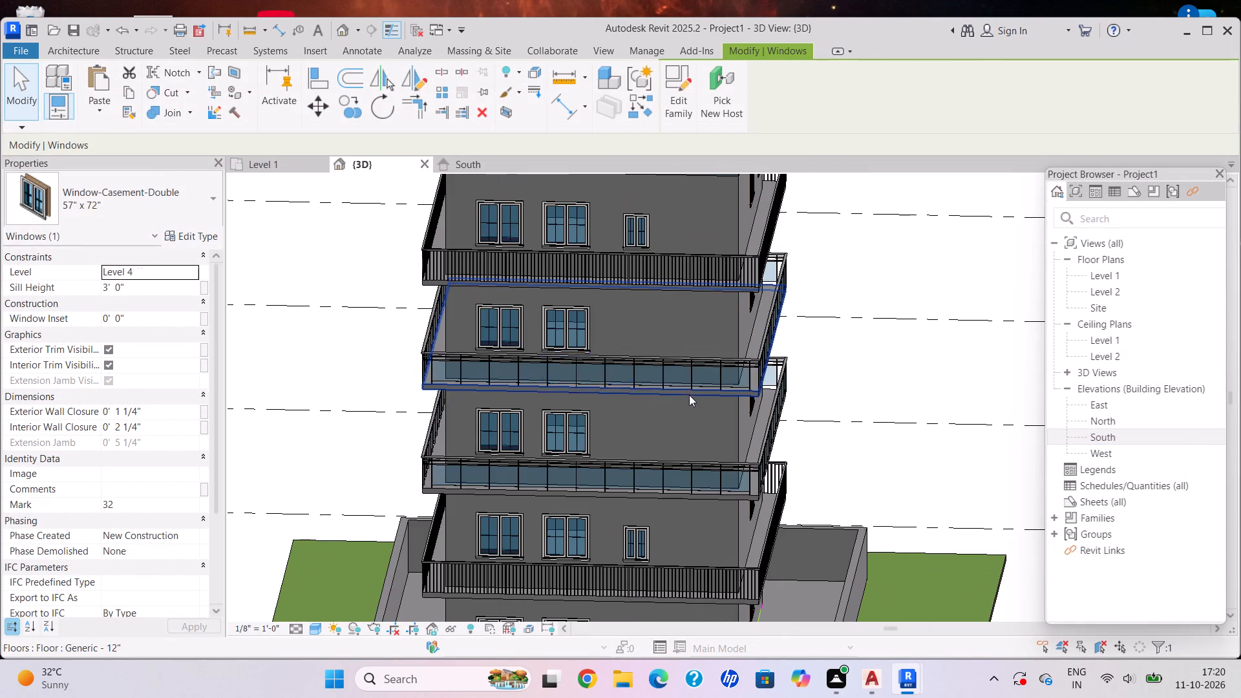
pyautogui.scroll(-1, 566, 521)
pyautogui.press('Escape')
# Examine the windows on the building's different facades from several angles and close up.
pyautogui.keyDown('shift'); pyautogui.moveTo(578, 475); pyautogui.dragTo(588, 323, button='middle'); pyautogui.keyUp('shift')
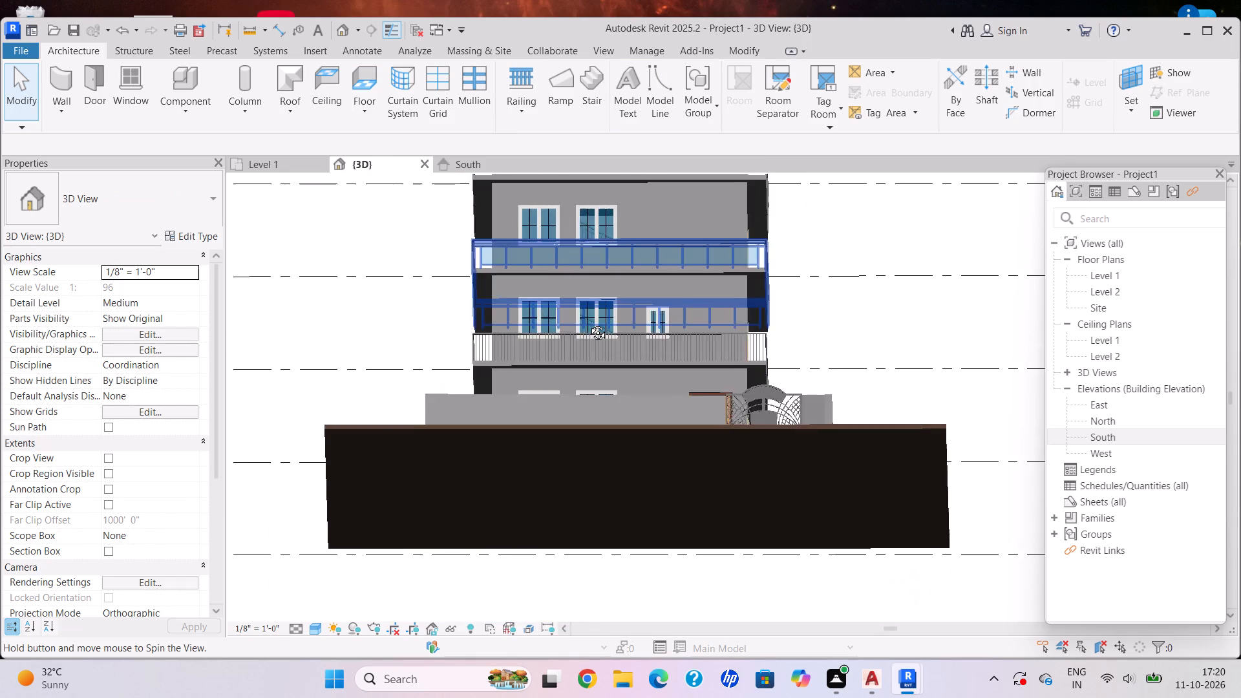
pyautogui.keyDown('shift'); pyautogui.moveTo(588, 323); pyautogui.dragTo(819, 437, button='middle'); pyautogui.keyUp('shift')
pyautogui.moveTo(711, 458); pyautogui.dragTo(576, 476, button='middle')
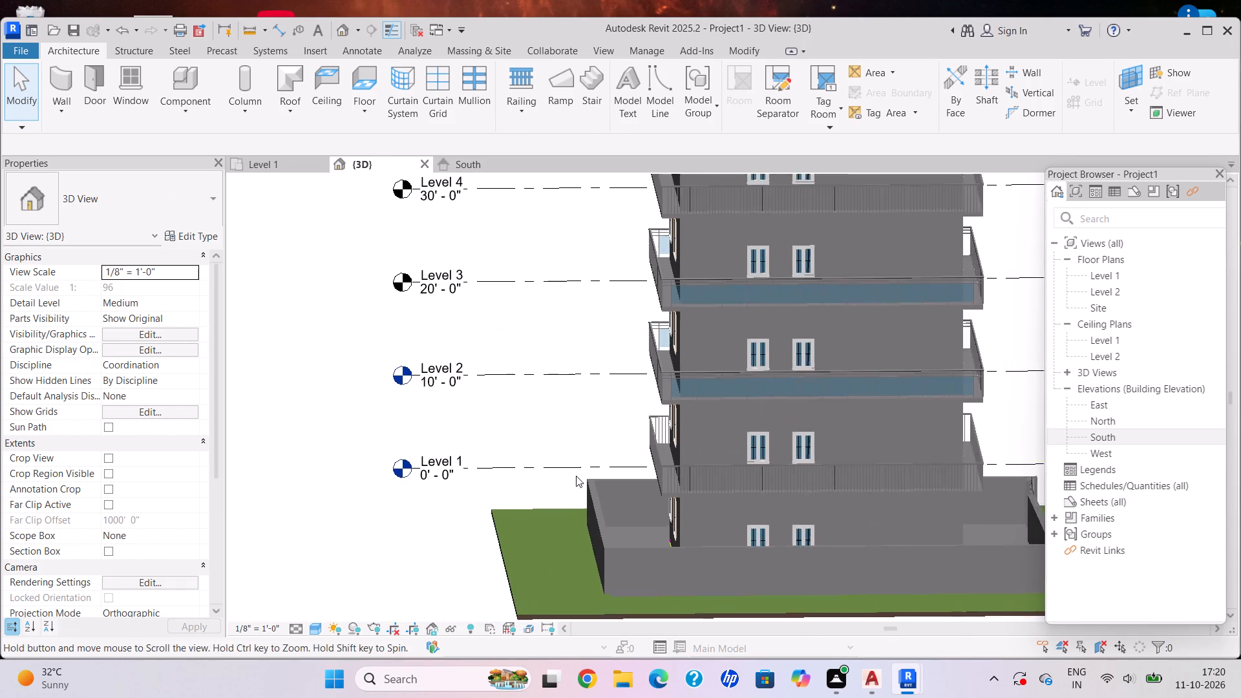
pyautogui.keyDown('shift'); pyautogui.moveTo(892, 465); pyautogui.dragTo(1050, 556, button='middle'); pyautogui.keyUp('shift')
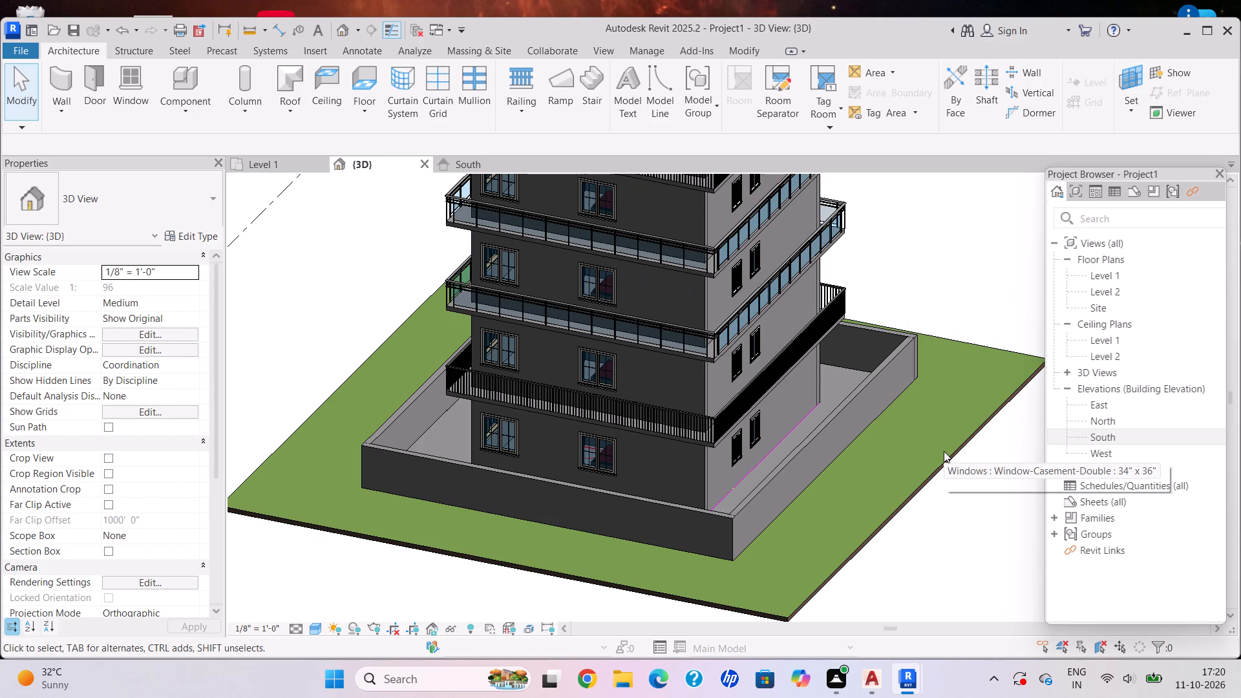
pyautogui.scroll(4, 672, 456)
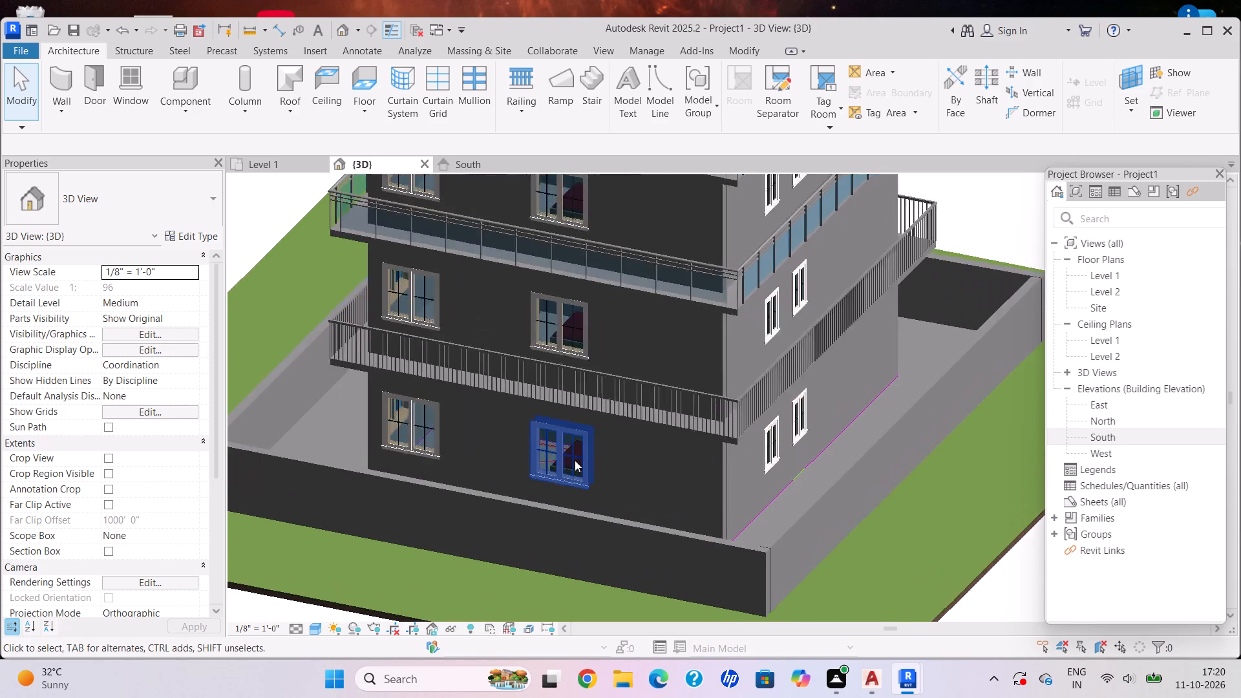
pyautogui.scroll(3, 575, 460)
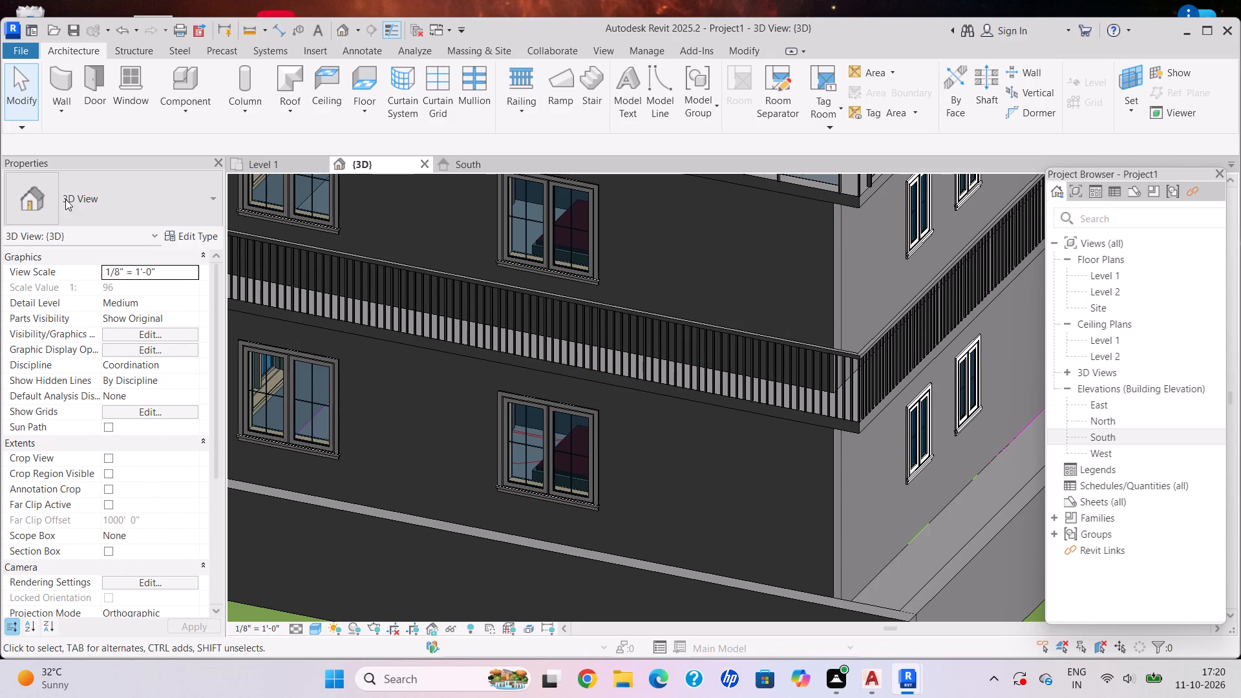
pyautogui.scroll(-10, 451, 375)
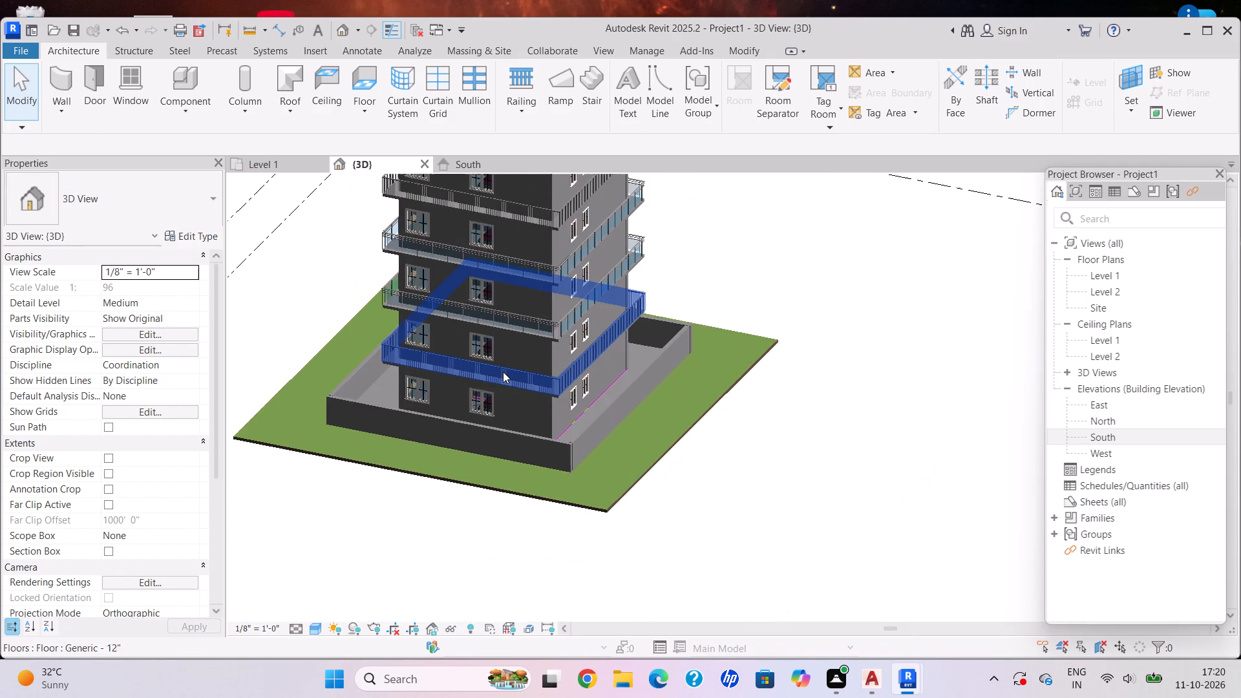
pyautogui.scroll(7, 532, 374)
pyautogui.scroll(-1, 474, 435)
pyautogui.scroll(7, 474, 435)
# Set the height of the Window-Casement-Double 57" x 72" type to 5' from a Level 1 window.
pyautogui.click(453, 337)
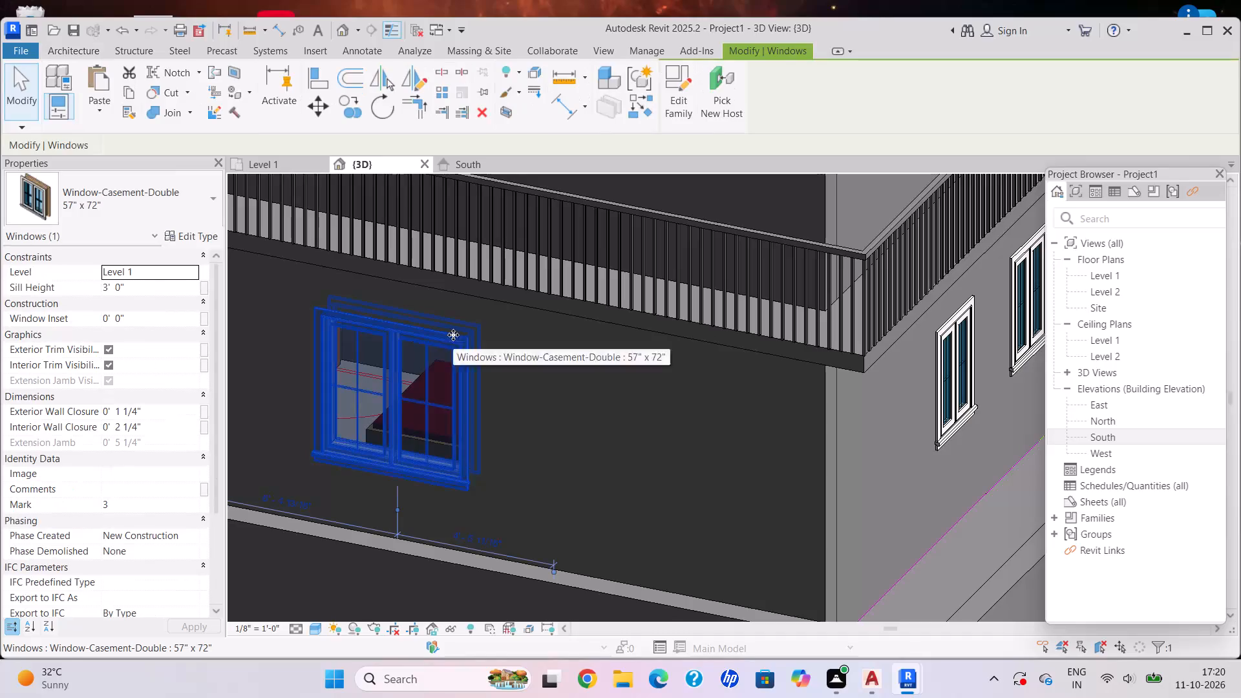
pyautogui.click(119, 196)
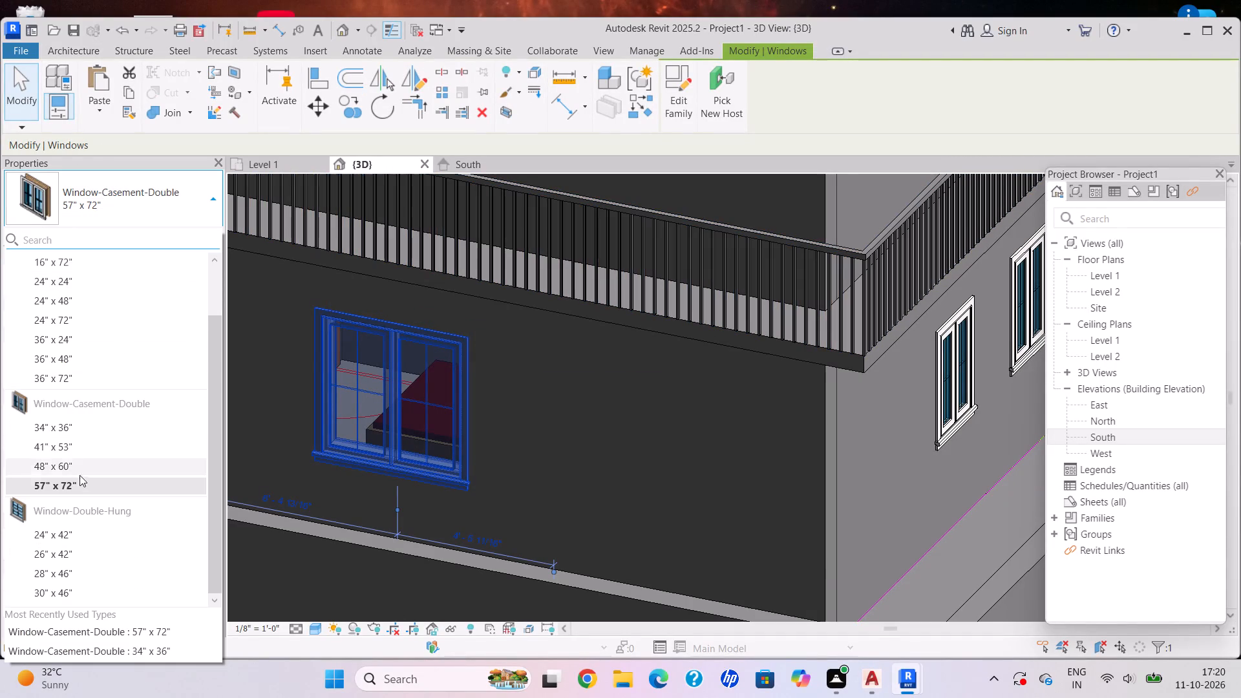
pyautogui.click(83, 484)
pyautogui.click(190, 239)
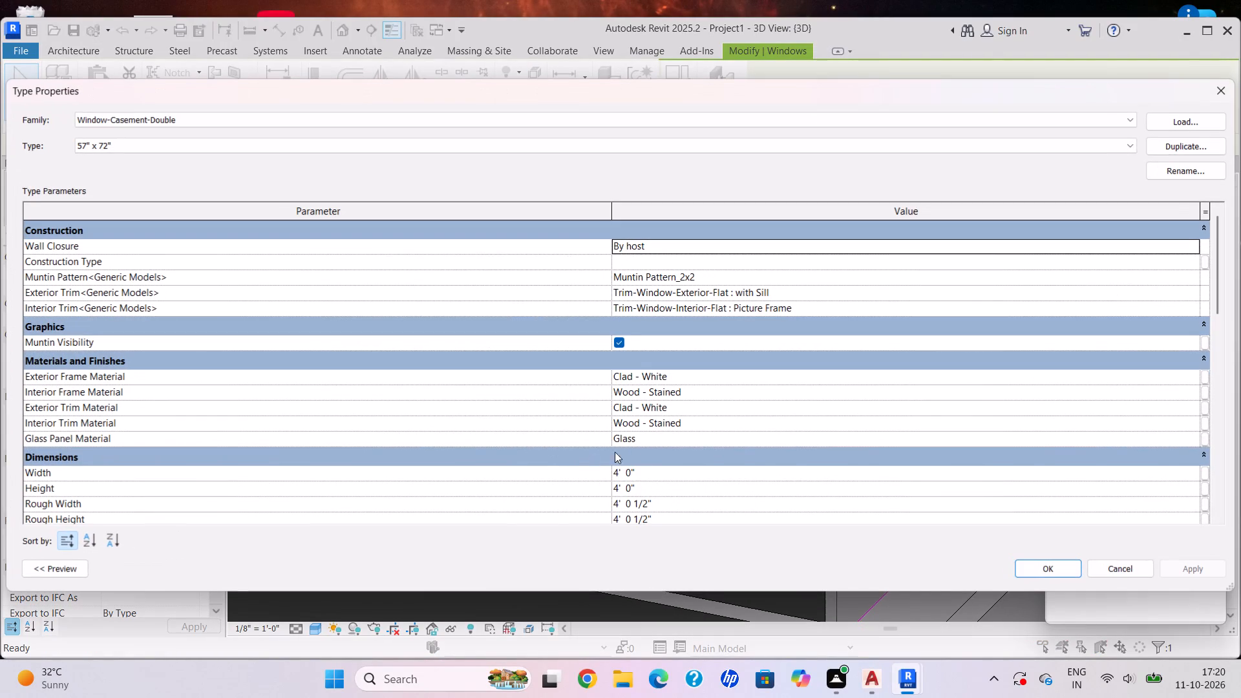
pyautogui.scroll(-2, 627, 499)
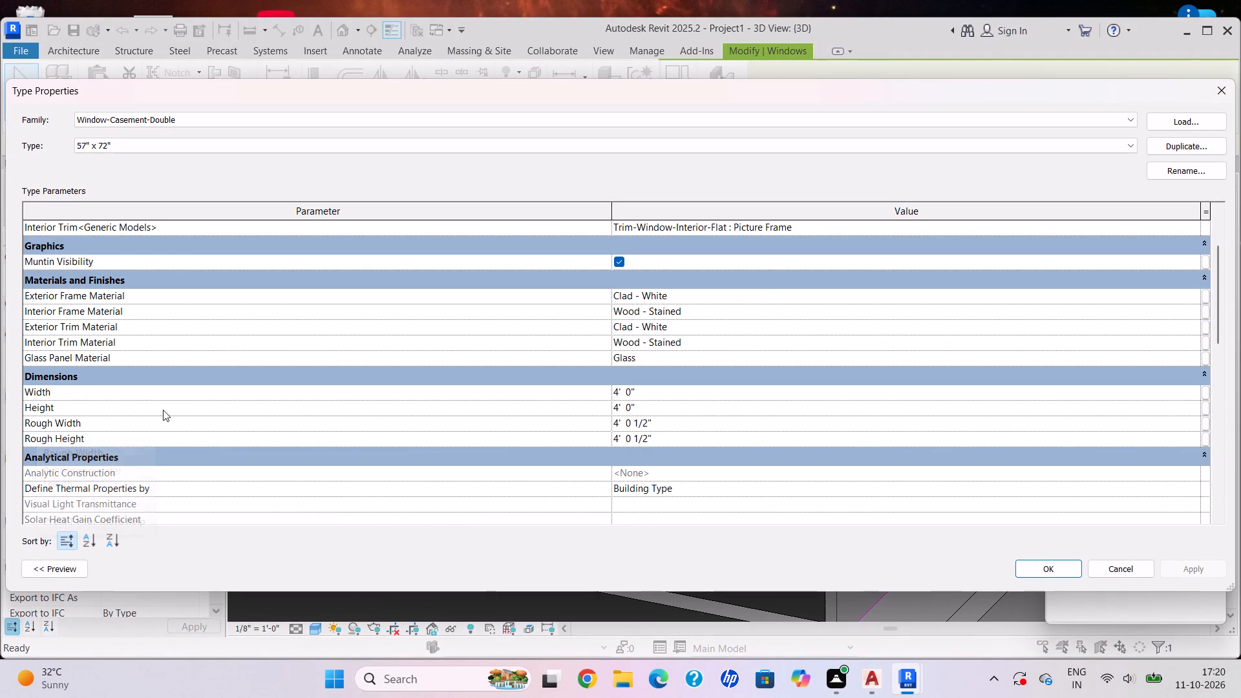
pyautogui.click(663, 407)
pyautogui.press('BackSpace')
pyautogui.write("5'")
pyautogui.press('Return')
pyautogui.click(1179, 566)
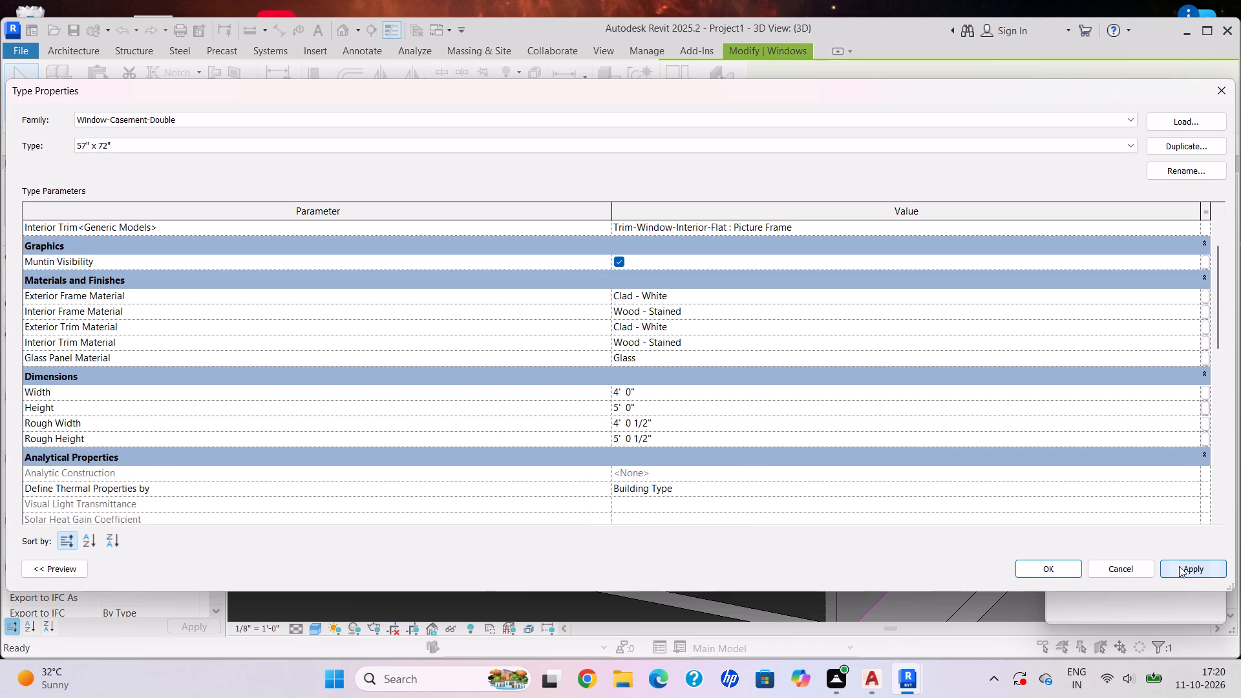
pyautogui.click(1055, 571)
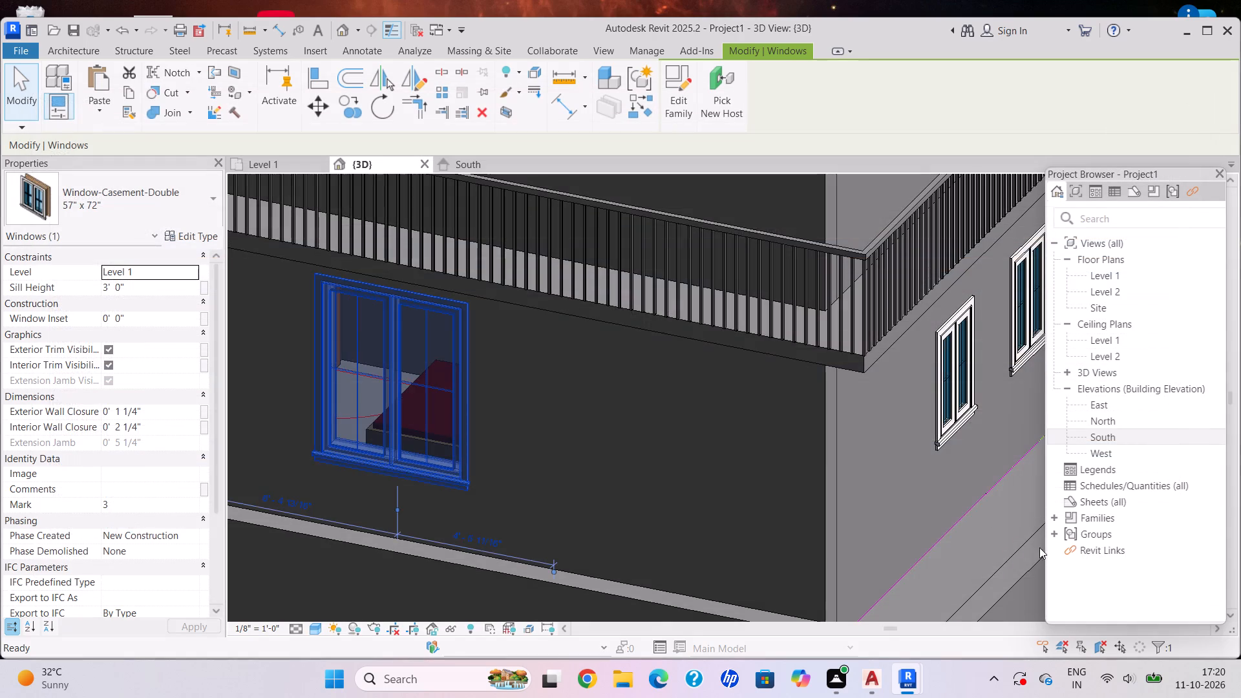
pyautogui.scroll(-4, 751, 478)
pyautogui.press('Escape')
pyautogui.scroll(-5, 725, 517)
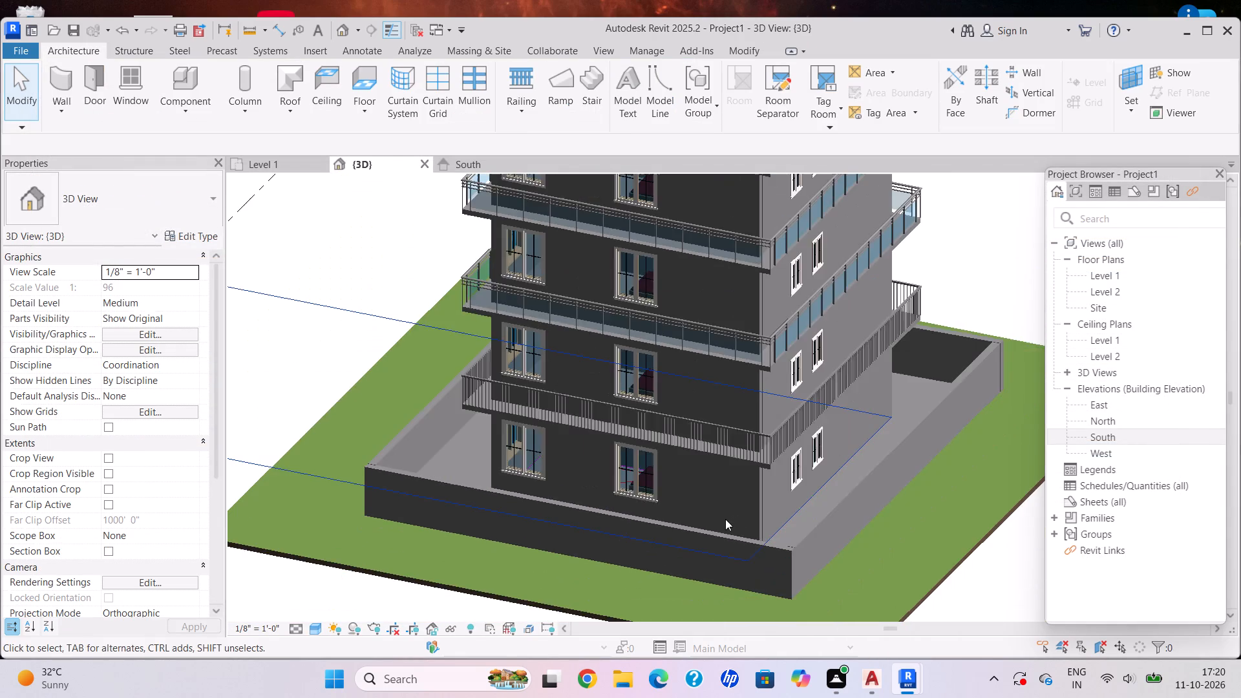
# Examine the windows and balconies on all sides of the building, ending at the gate-side facade.
pyautogui.keyDown('shift'); pyautogui.moveTo(816, 531); pyautogui.dragTo(884, 374, button='middle'); pyautogui.keyUp('shift')
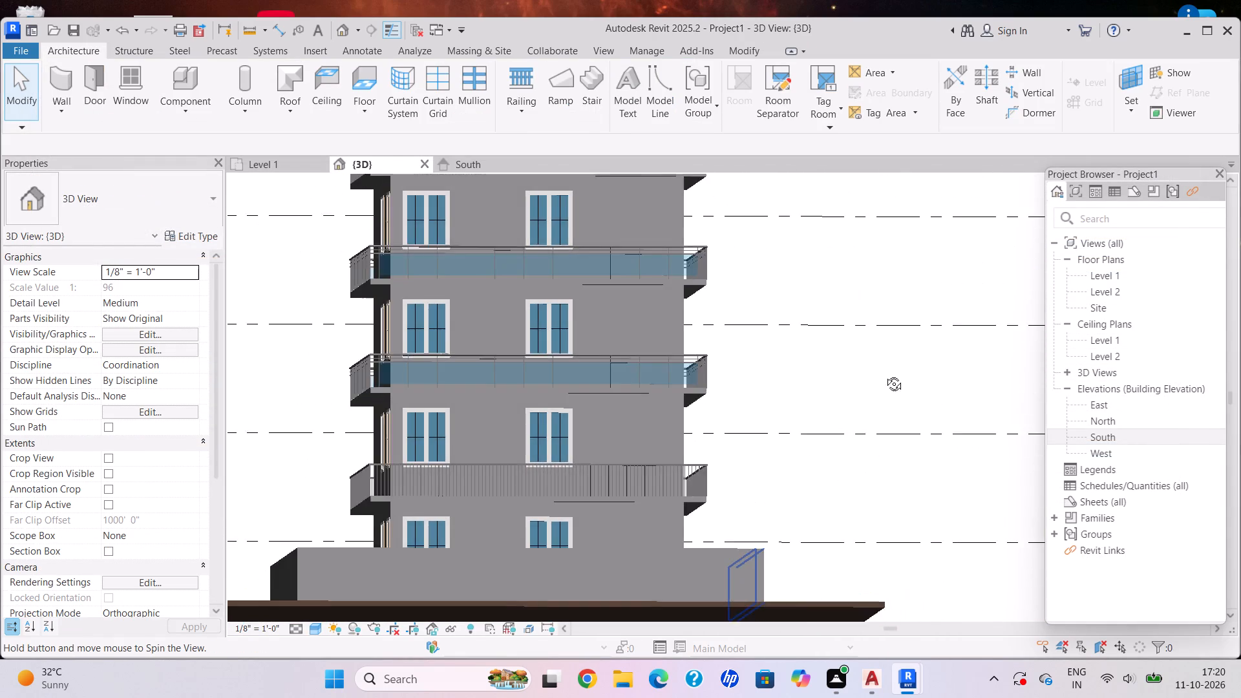
pyautogui.keyDown('shift'); pyautogui.moveTo(884, 374); pyautogui.dragTo(859, 434, button='middle'); pyautogui.keyUp('shift')
pyautogui.scroll(-4, 854, 433)
pyautogui.scroll(1, 842, 458)
pyautogui.scroll(-1, 842, 459)
pyautogui.keyDown('shift'); pyautogui.moveTo(833, 458); pyautogui.dragTo(612, 469, button='middle'); pyautogui.keyUp('shift')
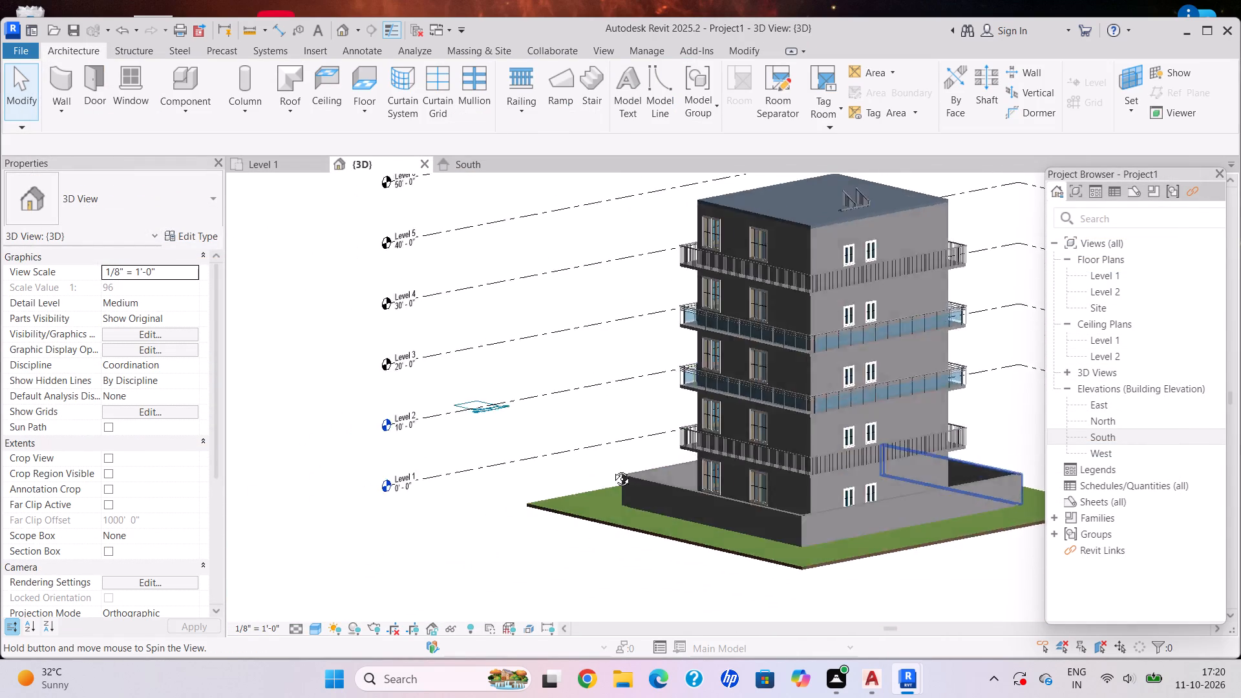
pyautogui.keyDown('shift'); pyautogui.moveTo(612, 469); pyautogui.dragTo(580, 450, button='middle'); pyautogui.keyUp('shift')
pyautogui.keyDown('shift'); pyautogui.moveTo(919, 479); pyautogui.dragTo(800, 492, button='middle'); pyautogui.keyUp('shift')
pyautogui.moveTo(795, 487); pyautogui.dragTo(746, 411, button='middle')
pyautogui.keyDown('shift'); pyautogui.scroll(-1, 744, 410); pyautogui.keyUp('shift')
pyautogui.keyDown('shift'); pyautogui.scroll(1, 739, 407); pyautogui.keyUp('shift')
pyautogui.keyDown('shift'); pyautogui.moveTo(738, 407); pyautogui.dragTo(714, 386, button='middle'); pyautogui.keyUp('shift')
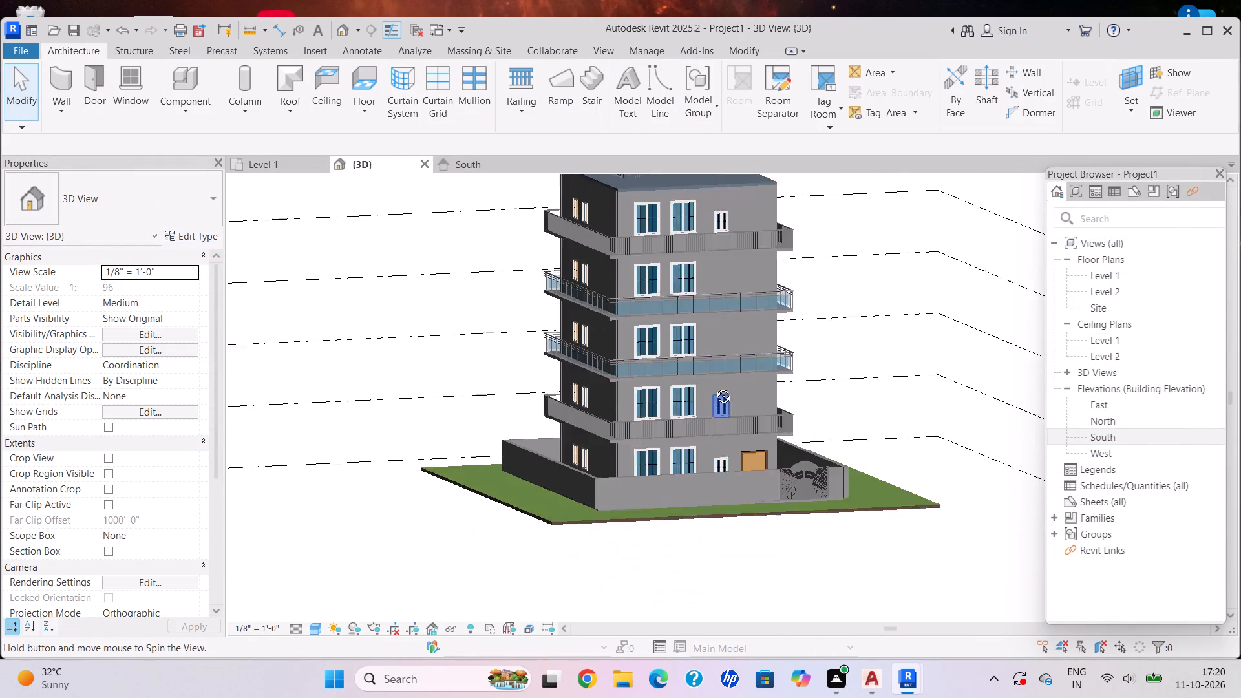
pyautogui.keyDown('shift'); pyautogui.moveTo(714, 386); pyautogui.dragTo(705, 378, button='middle'); pyautogui.keyUp('shift')
pyautogui.scroll(8, 617, 418)
pyautogui.keyDown('shift'); pyautogui.middleClick(760, 424); pyautogui.keyUp('shift')
pyautogui.keyDown('shift'); pyautogui.middleClick(745, 424); pyautogui.keyUp('shift')
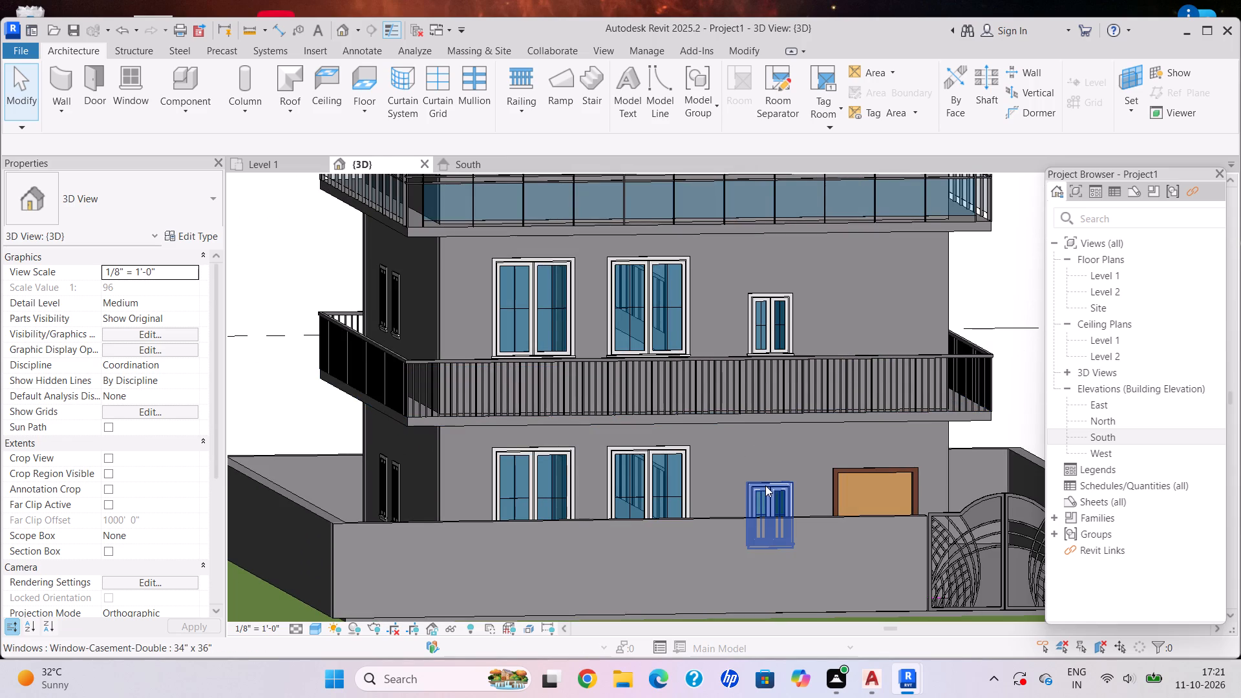
# Delete the 34" x 36" kitchen window beside the entry in the Level 1 floor plan.
pyautogui.click(277, 160)
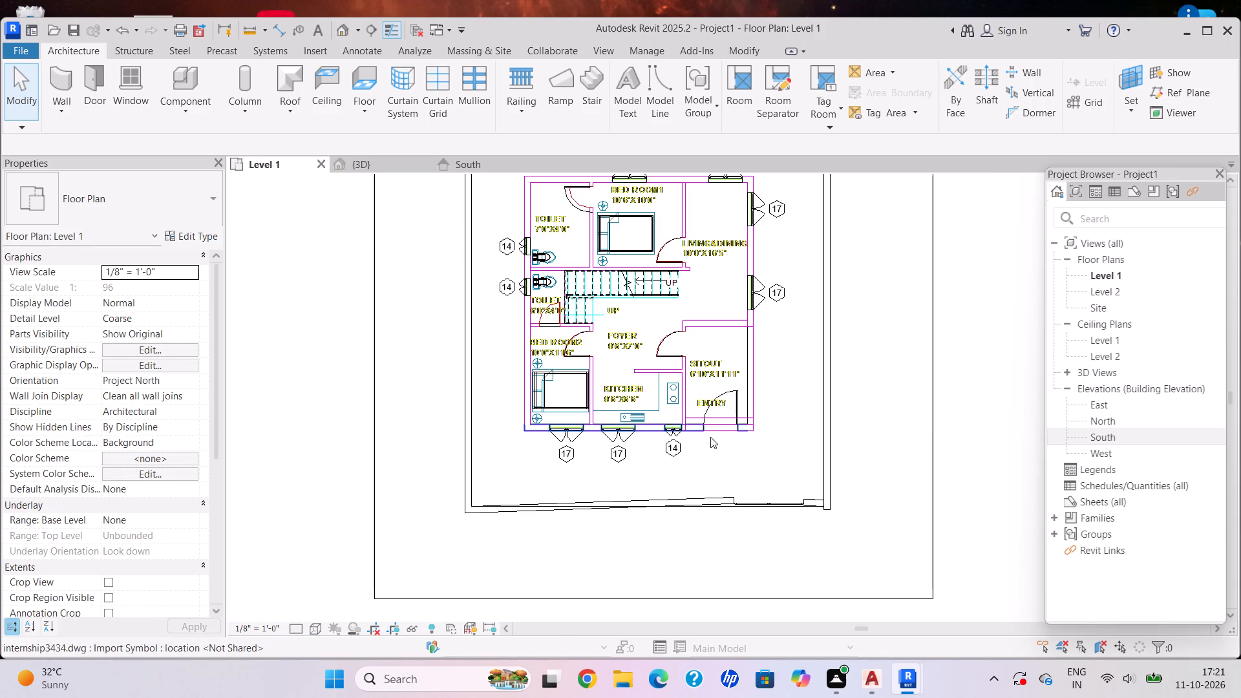
pyautogui.scroll(7, 716, 439)
pyautogui.click(669, 423)
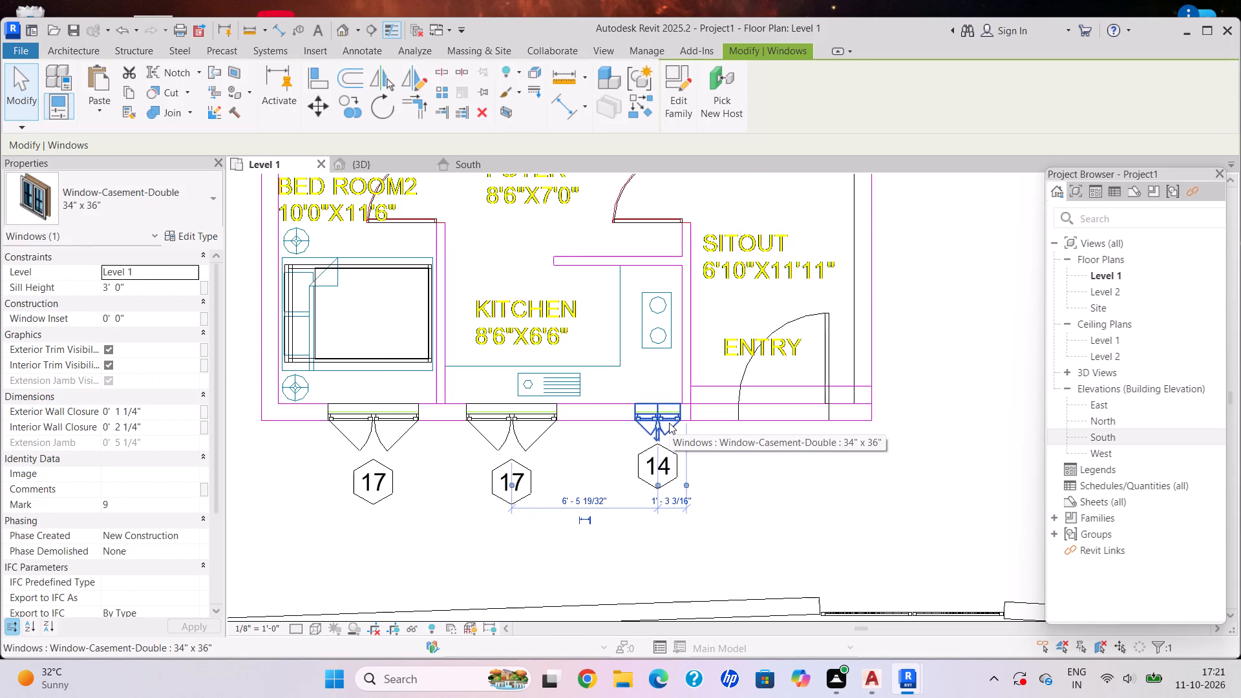
pyautogui.press('Delete')
pyautogui.scroll(-4, 585, 266)
pyautogui.moveTo(592, 206); pyautogui.dragTo(581, 416, button='middle')
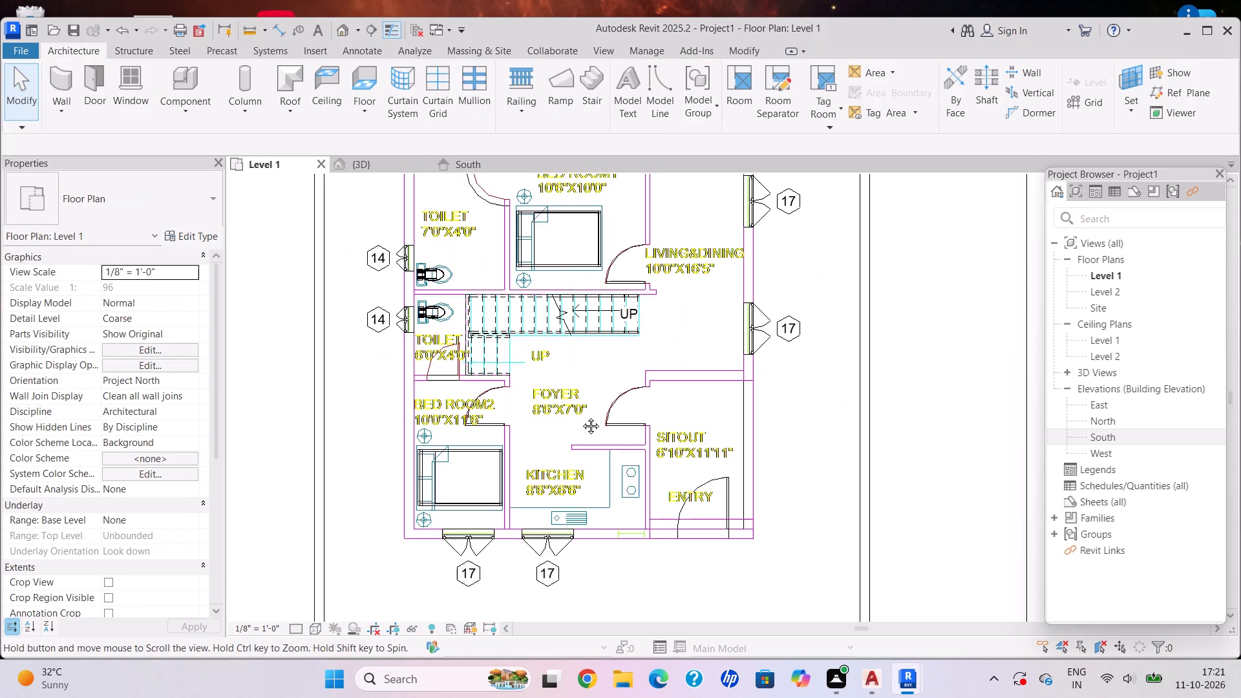
pyautogui.moveTo(581, 416); pyautogui.dragTo(582, 416, button='middle')
# Delete the small 34" x 36" windows on Level 2 and Level 5 of the gate-side facade in the 3D view.
pyautogui.click(359, 159)
pyautogui.scroll(-2, 592, 317)
pyautogui.moveTo(595, 319); pyautogui.dragTo(591, 326, button='middle')
pyautogui.moveTo(573, 359); pyautogui.dragTo(551, 421, button='middle')
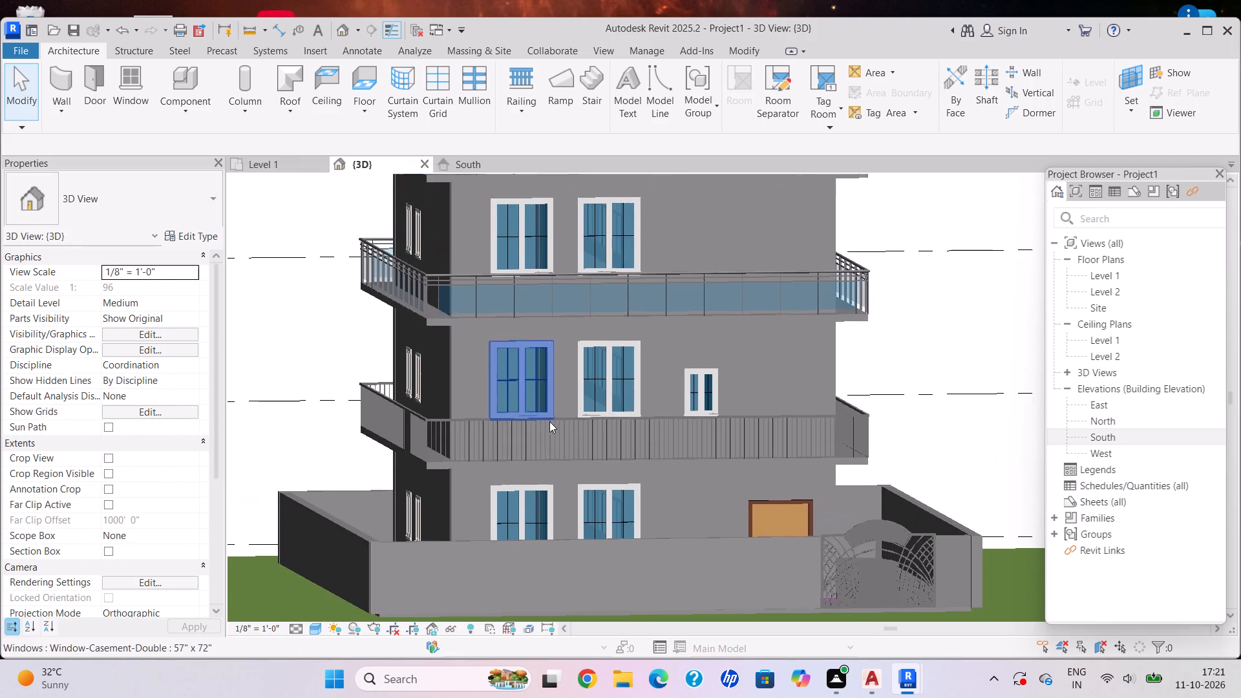
pyautogui.click(701, 370)
pyautogui.press('Delete')
pyautogui.moveTo(643, 293); pyautogui.dragTo(538, 547, button='middle')
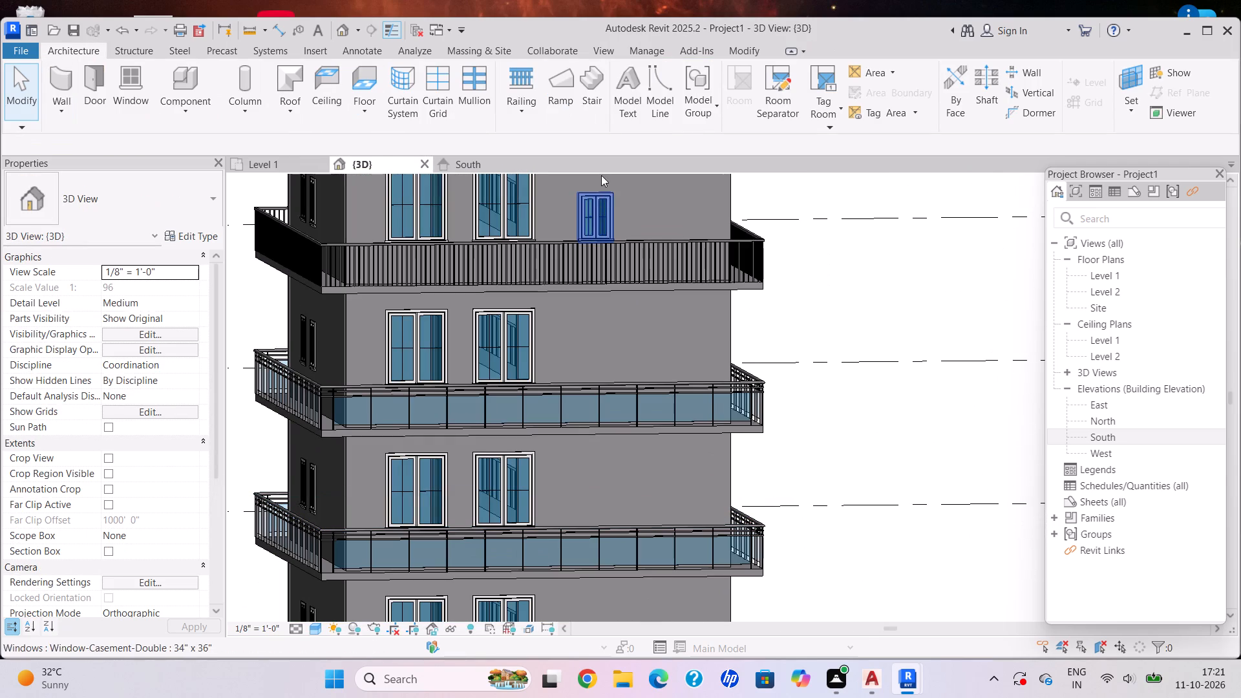
pyautogui.click(607, 194)
pyautogui.press('Delete')
# Examine the whole building from several angles, checking its windows and balcony railings.
pyautogui.scroll(-7, 632, 385)
pyautogui.keyDown('shift'); pyautogui.moveTo(675, 569); pyautogui.dragTo(468, 552, button='middle'); pyautogui.keyUp('shift')
pyautogui.keyDown('shift'); pyautogui.moveTo(576, 432); pyautogui.dragTo(376, 495, button='middle'); pyautogui.keyUp('shift')
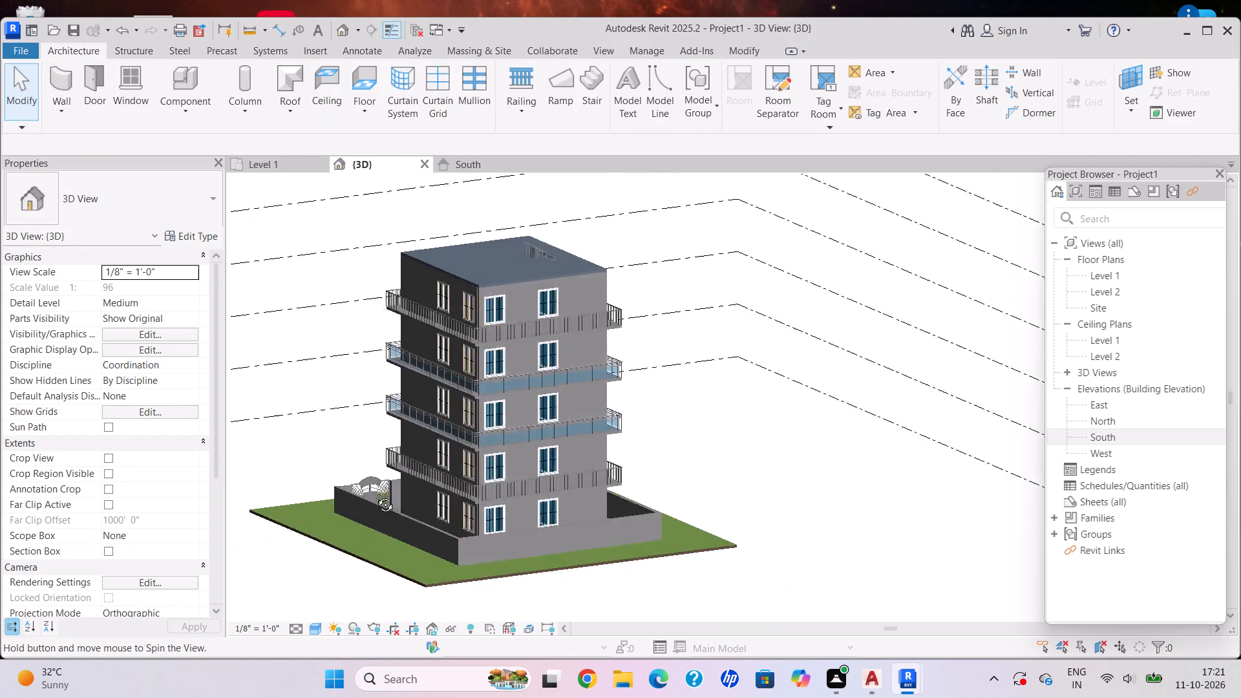
pyautogui.keyDown('shift'); pyautogui.moveTo(376, 495); pyautogui.dragTo(305, 464, button='middle'); pyautogui.keyUp('shift')
pyautogui.keyDown('shift'); pyautogui.moveTo(777, 465); pyautogui.dragTo(613, 467, button='middle'); pyautogui.keyUp('shift')
pyautogui.keyDown('shift'); pyautogui.moveTo(787, 526); pyautogui.dragTo(608, 489, button='middle'); pyautogui.keyUp('shift')
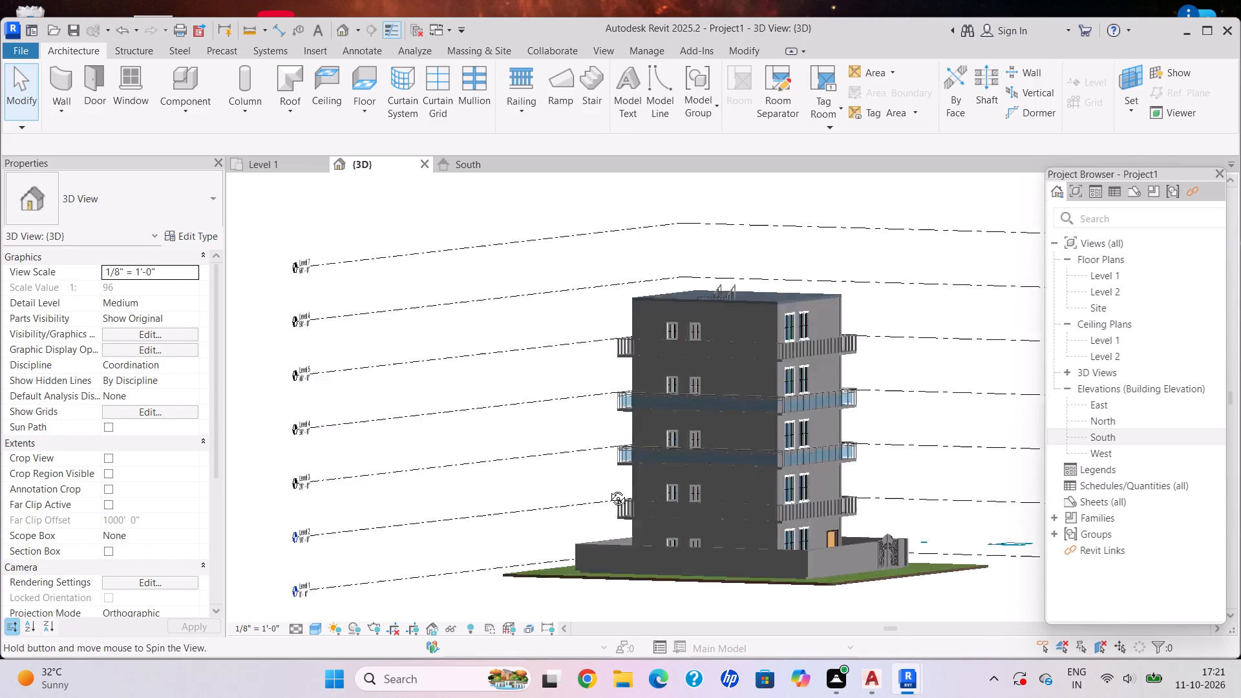
pyautogui.keyDown('shift'); pyautogui.moveTo(608, 489); pyautogui.dragTo(597, 483, button='middle'); pyautogui.keyUp('shift')
pyautogui.keyDown('shift'); pyautogui.moveTo(743, 493); pyautogui.dragTo(648, 508, button='middle'); pyautogui.keyUp('shift')
pyautogui.scroll(3, 636, 499)
pyautogui.middleClick(764, 416)
pyautogui.scroll(1, 721, 412)
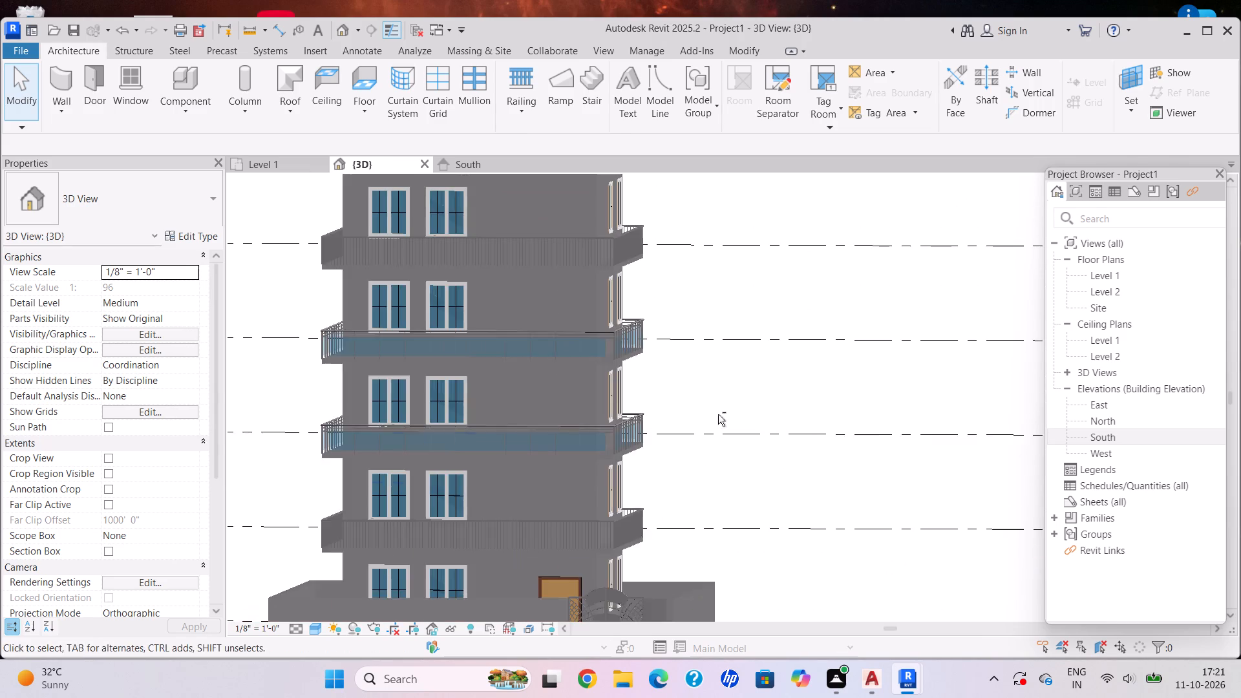
# Change the Level 2 balcony railing's type to Glass Panel - Bottom Fill.
pyautogui.keyDown('shift'); pyautogui.moveTo(711, 547); pyautogui.dragTo(711, 587, button='middle'); pyautogui.keyUp('shift')
pyautogui.middleClick(889, 336)
pyautogui.scroll(4, 589, 600)
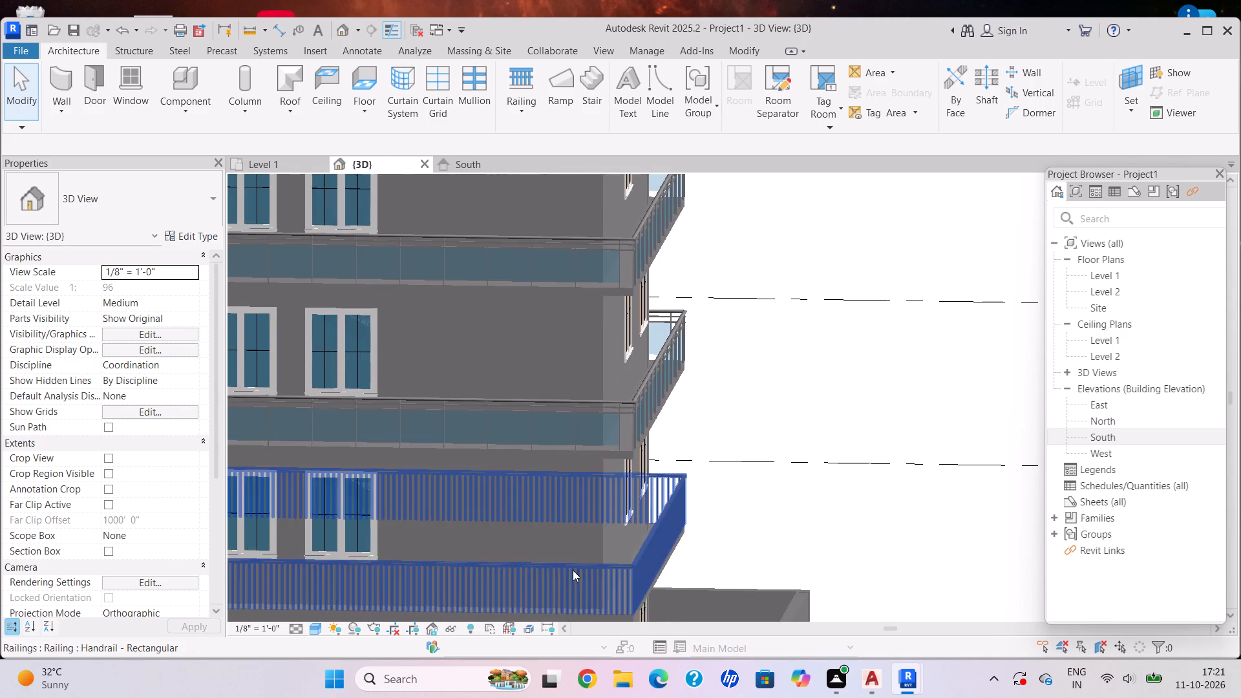
pyautogui.click(573, 570)
pyautogui.click(116, 206)
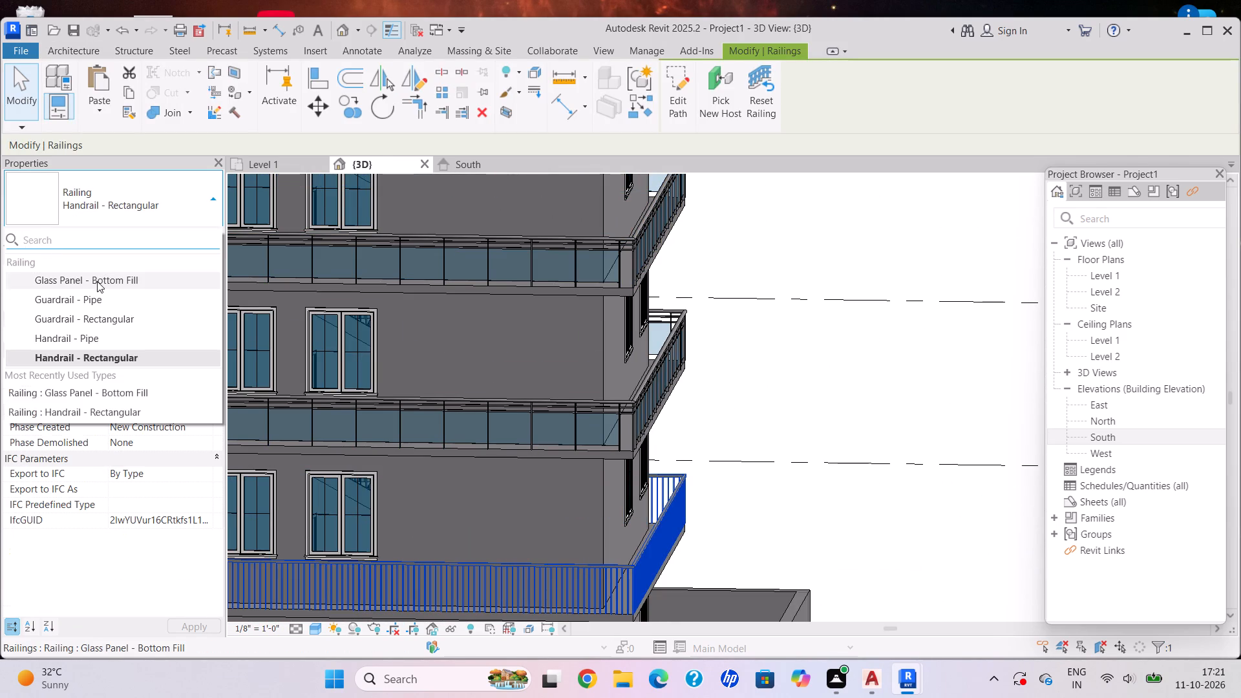
pyautogui.click(97, 281)
pyautogui.moveTo(589, 397); pyautogui.dragTo(756, 486, button='middle')
pyautogui.press('Escape')
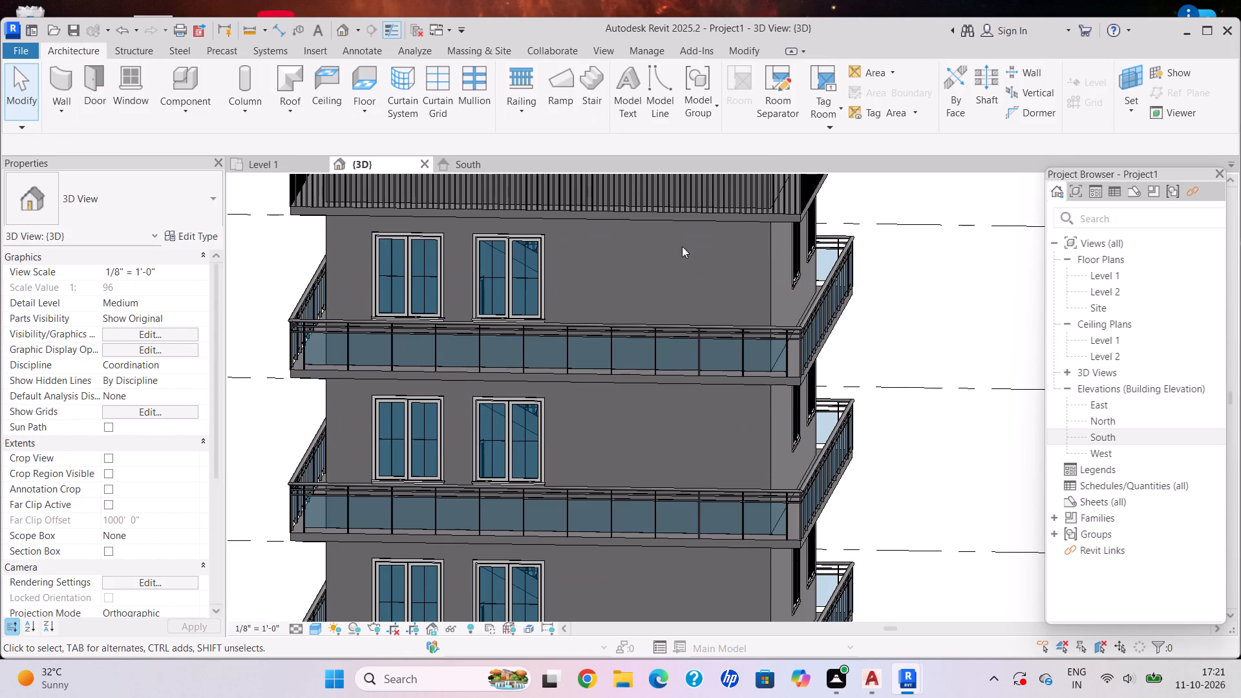
# Change the Level 5 balcony railing's type to Glass Panel - Bottom Fill.
pyautogui.moveTo(681, 277); pyautogui.dragTo(681, 320, button='middle')
pyautogui.moveTo(676, 344); pyautogui.dragTo(642, 472, button='middle')
pyautogui.click(641, 339)
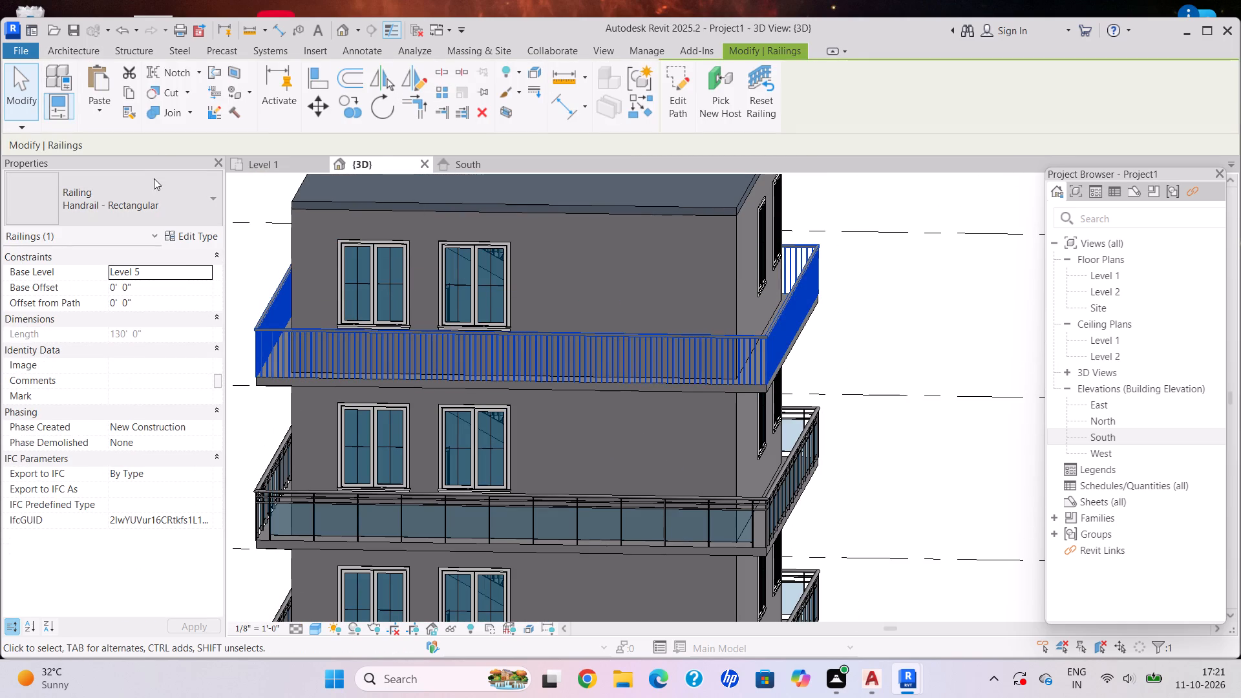
pyautogui.click(149, 184)
pyautogui.click(85, 285)
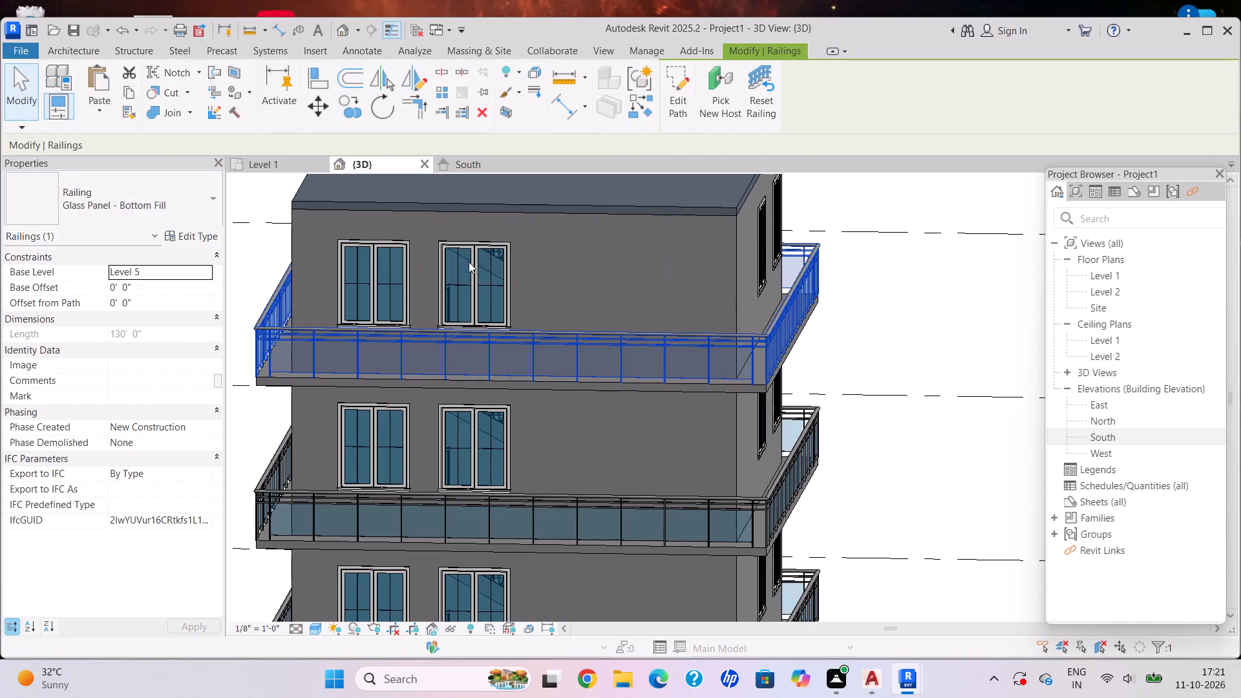
# Examine the building from several angles, checking the balcony railings, the entrance gate and the base of the boundary wall beside it.
pyautogui.moveTo(504, 317); pyautogui.dragTo(513, 466, button='middle')
pyautogui.scroll(-4, 598, 438)
pyautogui.moveTo(677, 502); pyautogui.dragTo(601, 213, button='middle')
pyautogui.scroll(4, 509, 511)
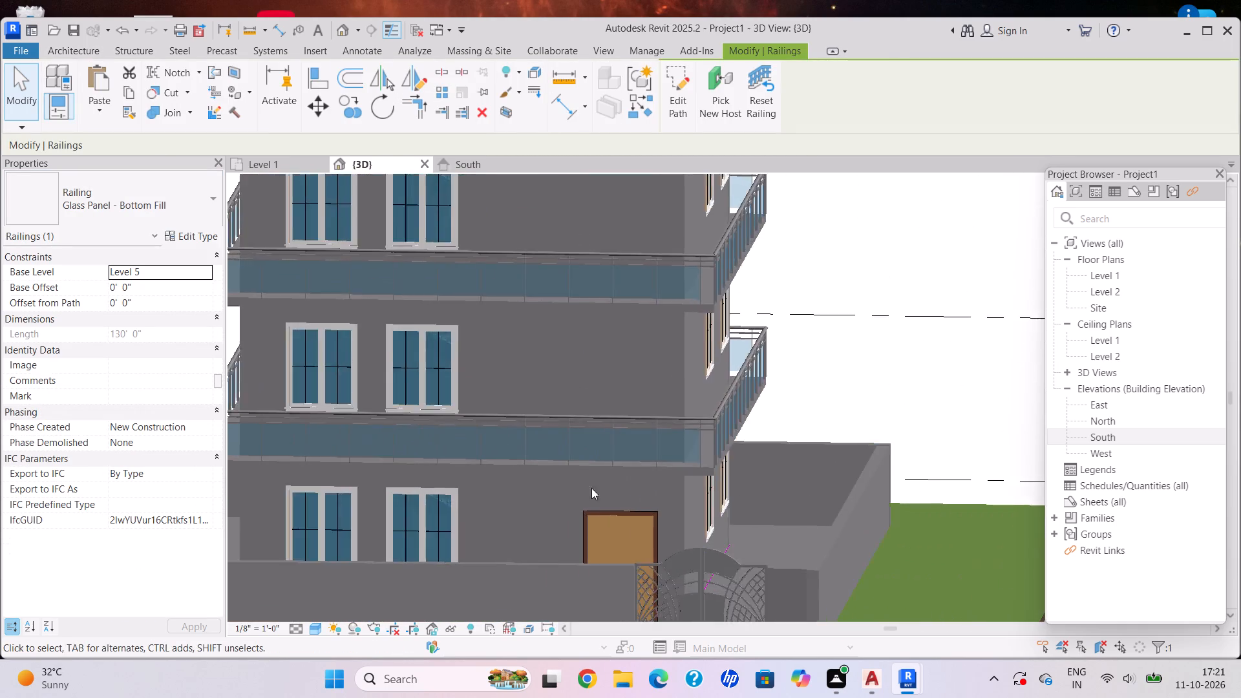
pyautogui.scroll(-4, 636, 483)
pyautogui.keyDown('shift'); pyautogui.moveTo(637, 483); pyautogui.dragTo(721, 445, button='middle'); pyautogui.keyUp('shift')
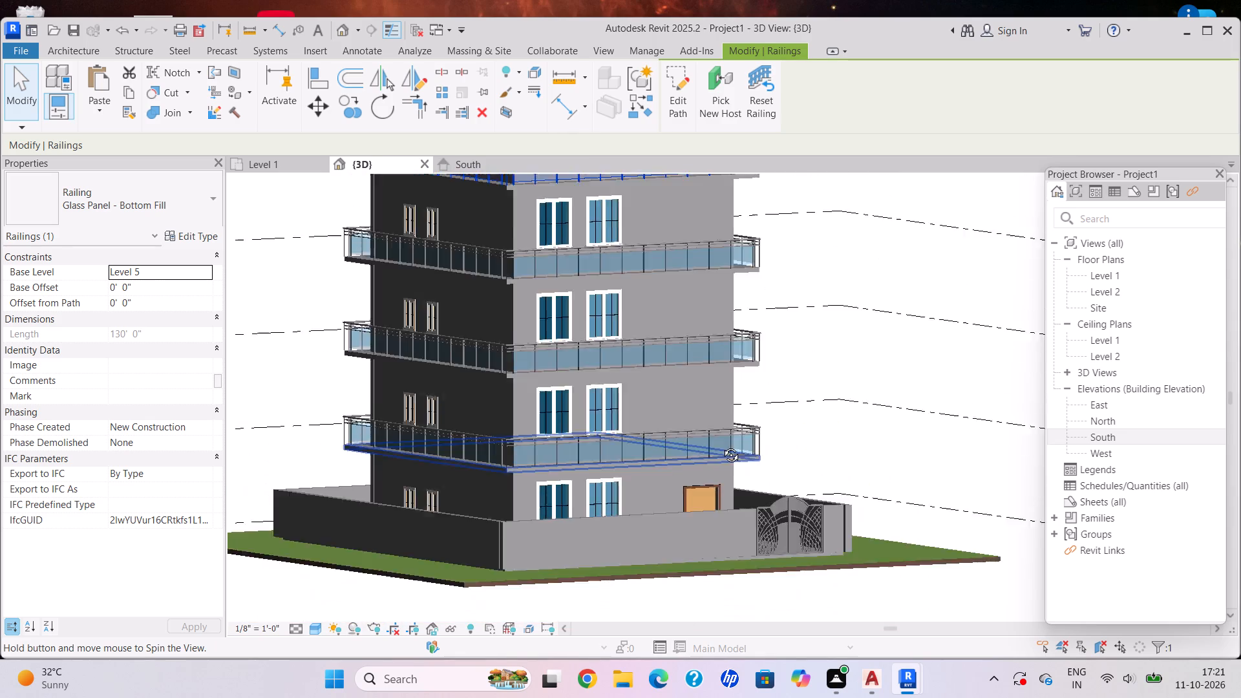
pyautogui.keyDown('shift'); pyautogui.moveTo(721, 445); pyautogui.dragTo(513, 593, button='middle'); pyautogui.keyUp('shift')
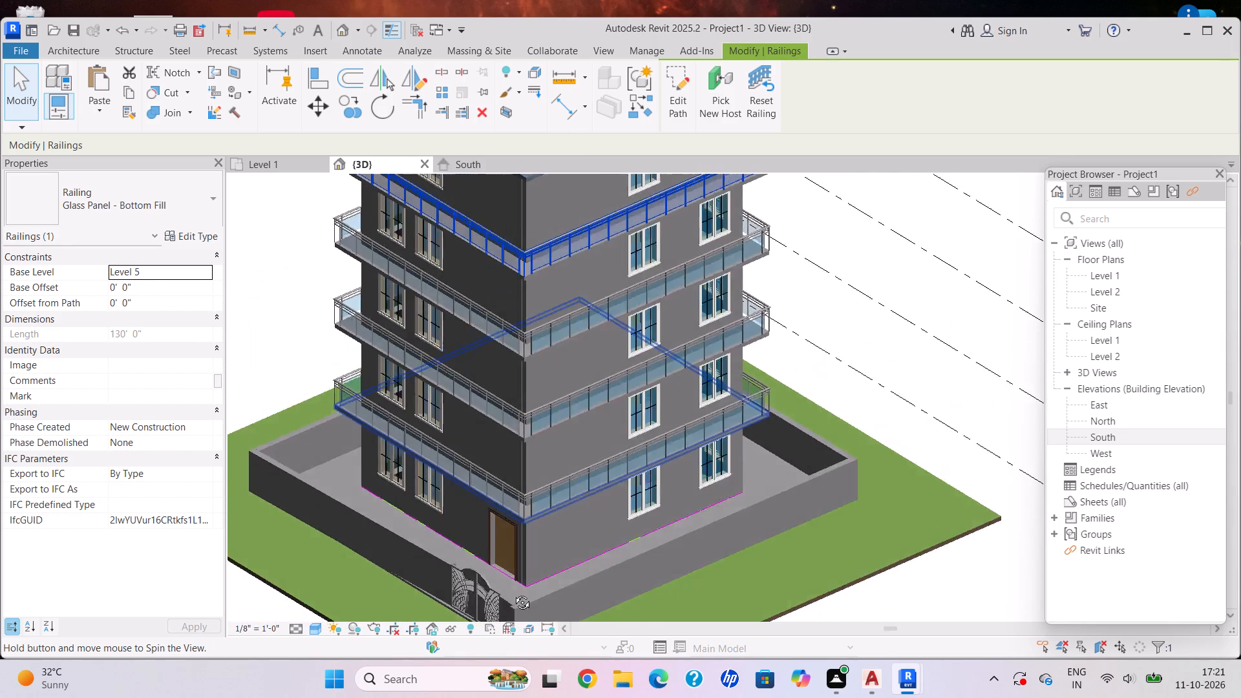
pyautogui.keyDown('shift'); pyautogui.moveTo(513, 593); pyautogui.dragTo(451, 492, button='middle'); pyautogui.keyUp('shift')
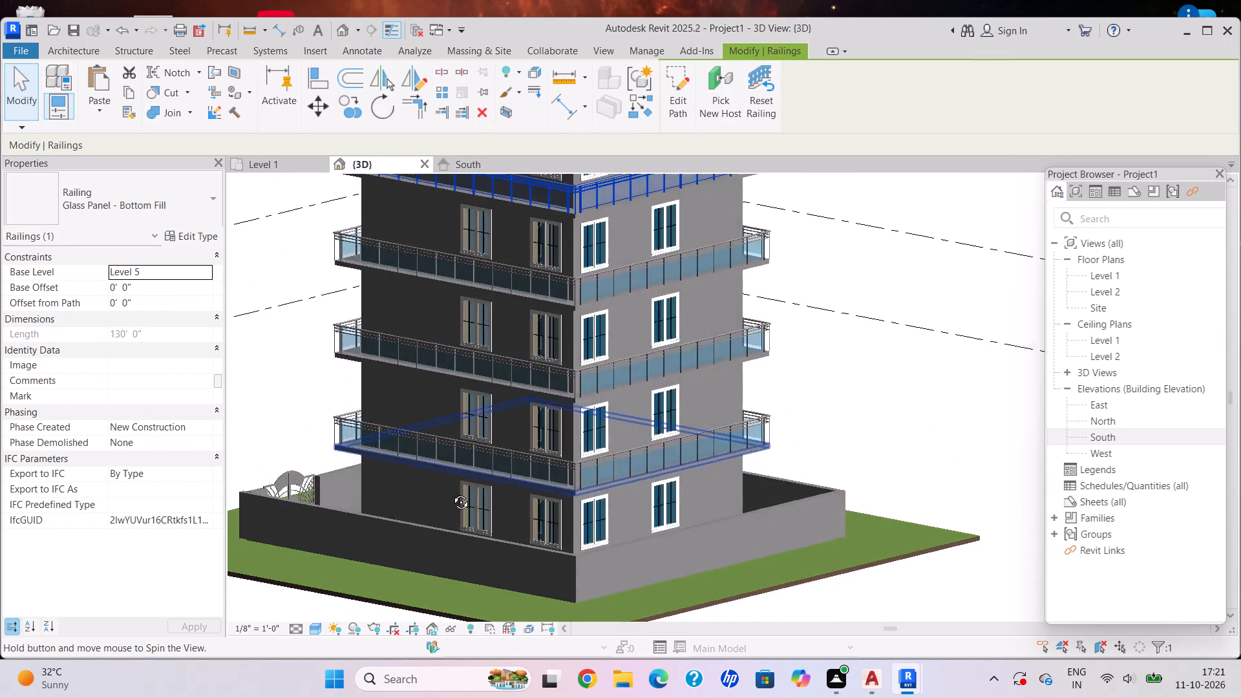
pyautogui.keyDown('shift'); pyautogui.moveTo(451, 492); pyautogui.dragTo(646, 476, button='middle'); pyautogui.keyUp('shift')
pyautogui.scroll(7, 749, 569)
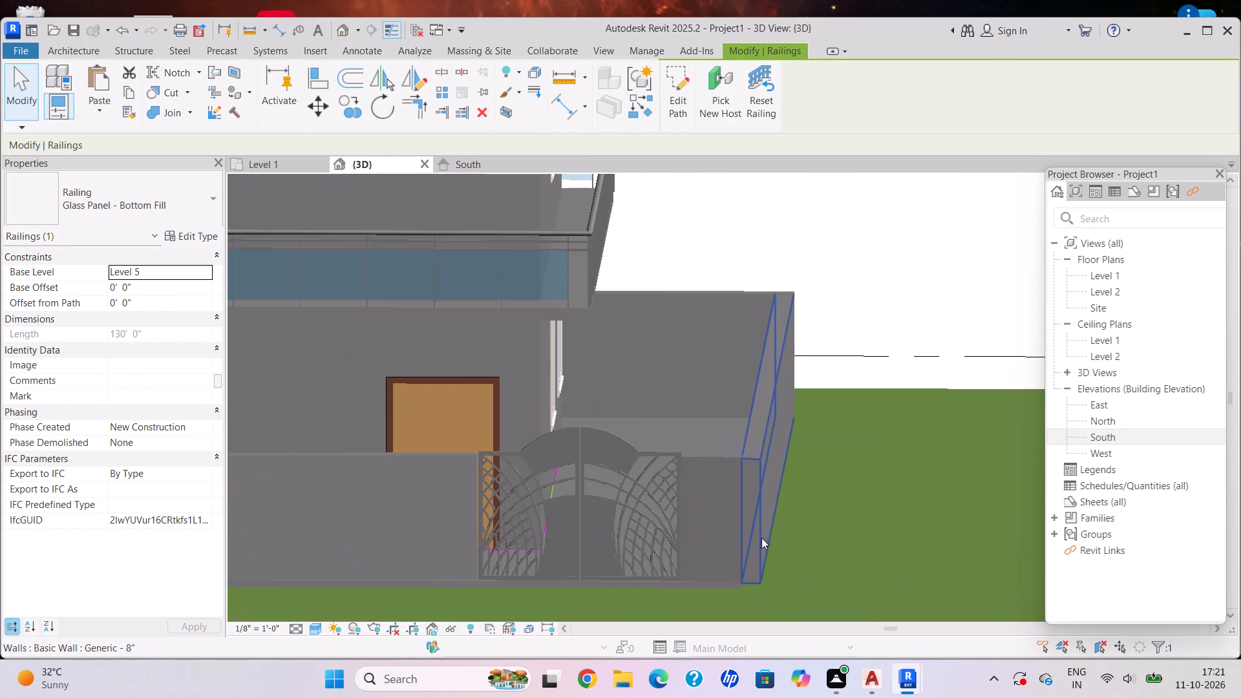
pyautogui.keyDown('shift'); pyautogui.middleClick(704, 611); pyautogui.keyUp('shift')
pyautogui.keyDown('shift'); pyautogui.moveTo(705, 612); pyautogui.dragTo(684, 575, button='middle'); pyautogui.keyUp('shift')
pyautogui.keyDown('shift'); pyautogui.moveTo(682, 571); pyautogui.dragTo(672, 551, button='middle'); pyautogui.keyUp('shift')
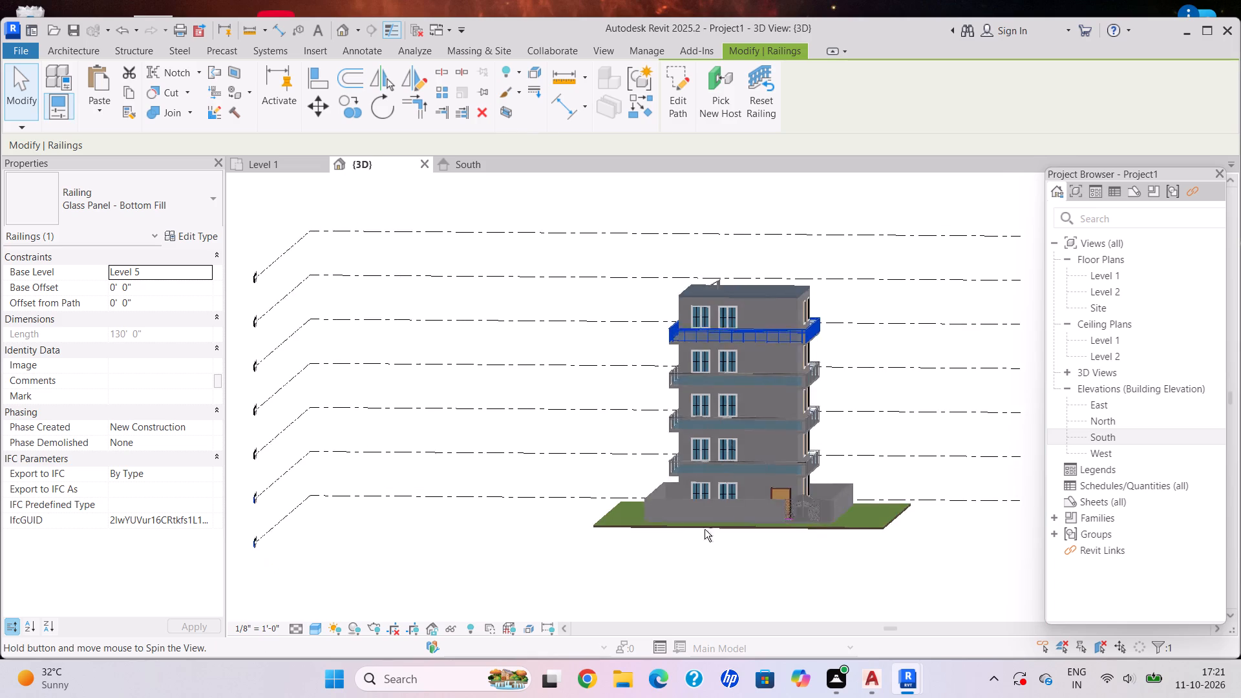
pyautogui.scroll(-1, 766, 515)
pyautogui.scroll(6, 781, 511)
pyautogui.scroll(-1, 852, 494)
pyautogui.scroll(3, 853, 494)
pyautogui.scroll(-1, 812, 570)
pyautogui.scroll(12, 812, 570)
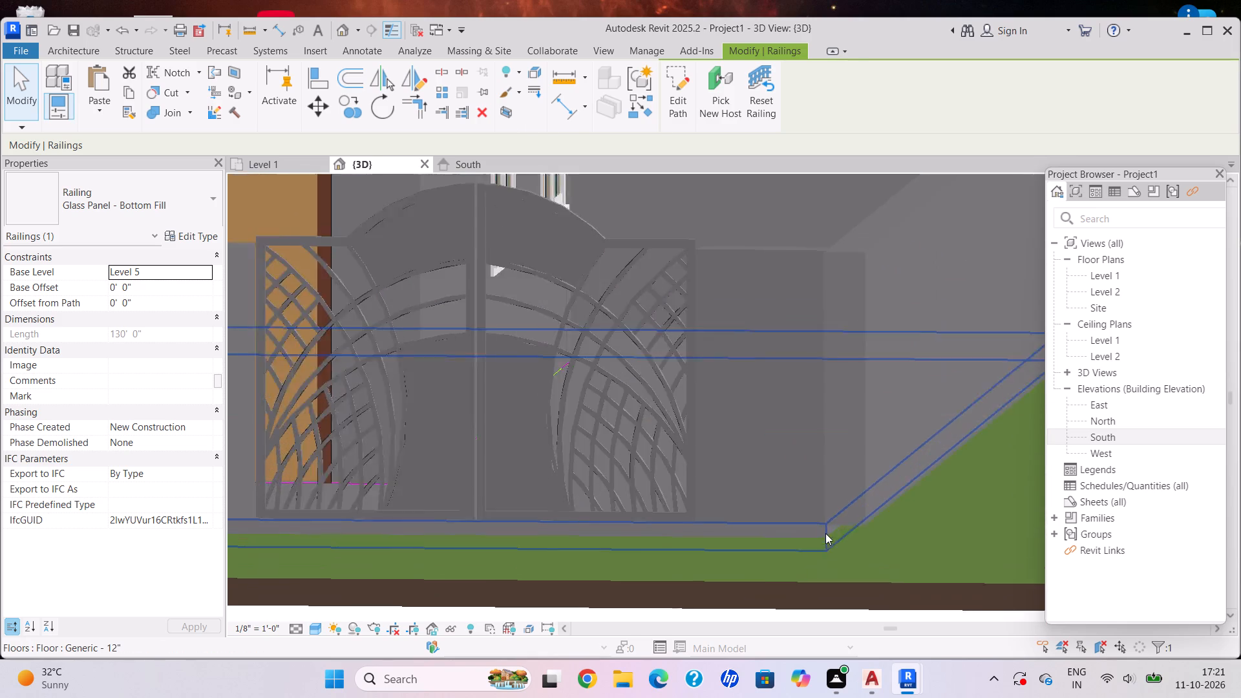
pyautogui.scroll(5, 825, 533)
pyautogui.keyDown('shift'); pyautogui.scroll(1, 856, 536); pyautogui.keyUp('shift')
pyautogui.keyDown('shift'); pyautogui.middleClick(856, 536); pyautogui.keyUp('shift')
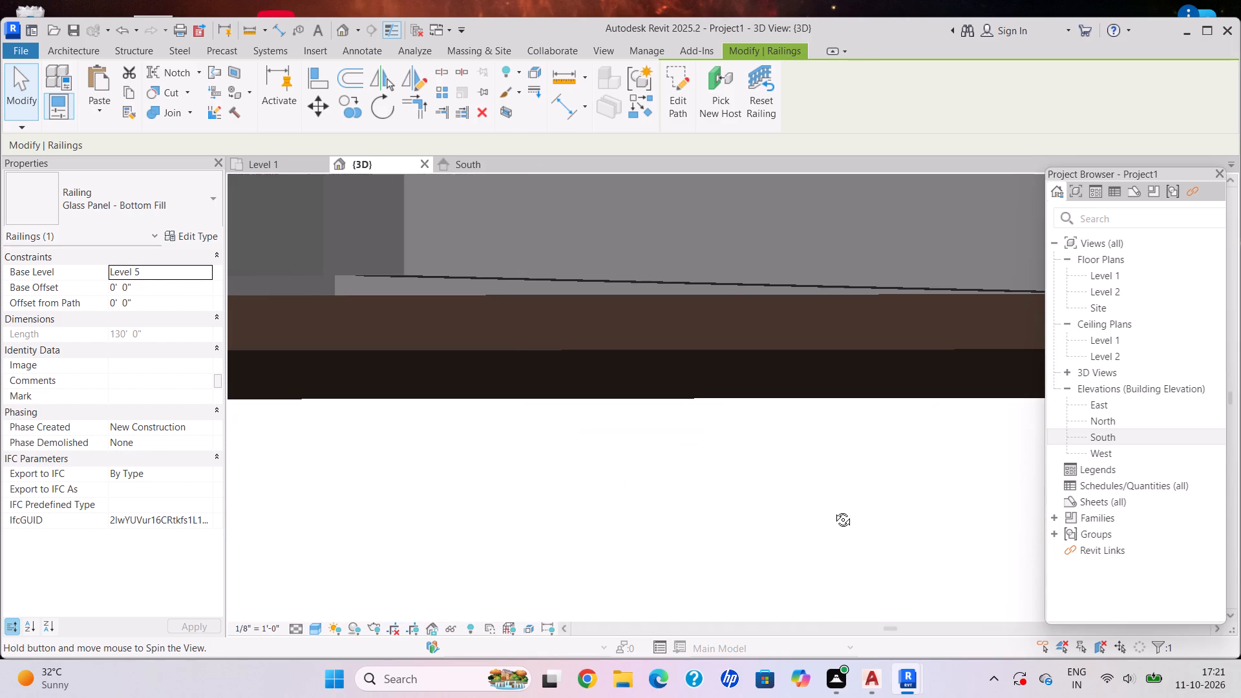
pyautogui.scroll(-4, 876, 449)
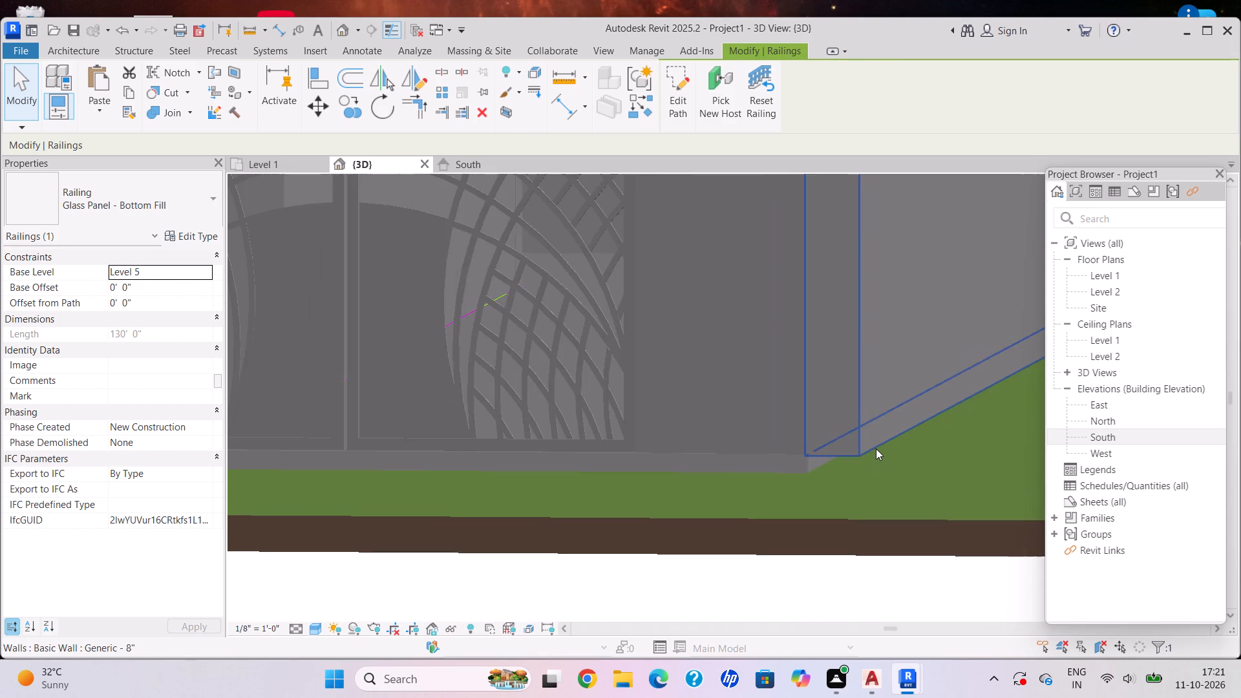
# Edit the Level 1 Generic - 12" floor's boundary, moving its side edge nearest the gate out to the boundary wall's outer face.
pyautogui.keyDown('shift'); pyautogui.moveTo(865, 445); pyautogui.dragTo(800, 460, button='middle'); pyautogui.keyUp('shift')
pyautogui.scroll(1, 633, 458)
pyautogui.keyDown('shift'); pyautogui.moveTo(647, 448); pyautogui.dragTo(688, 445, button='middle'); pyautogui.keyUp('shift')
pyautogui.click(500, 547)
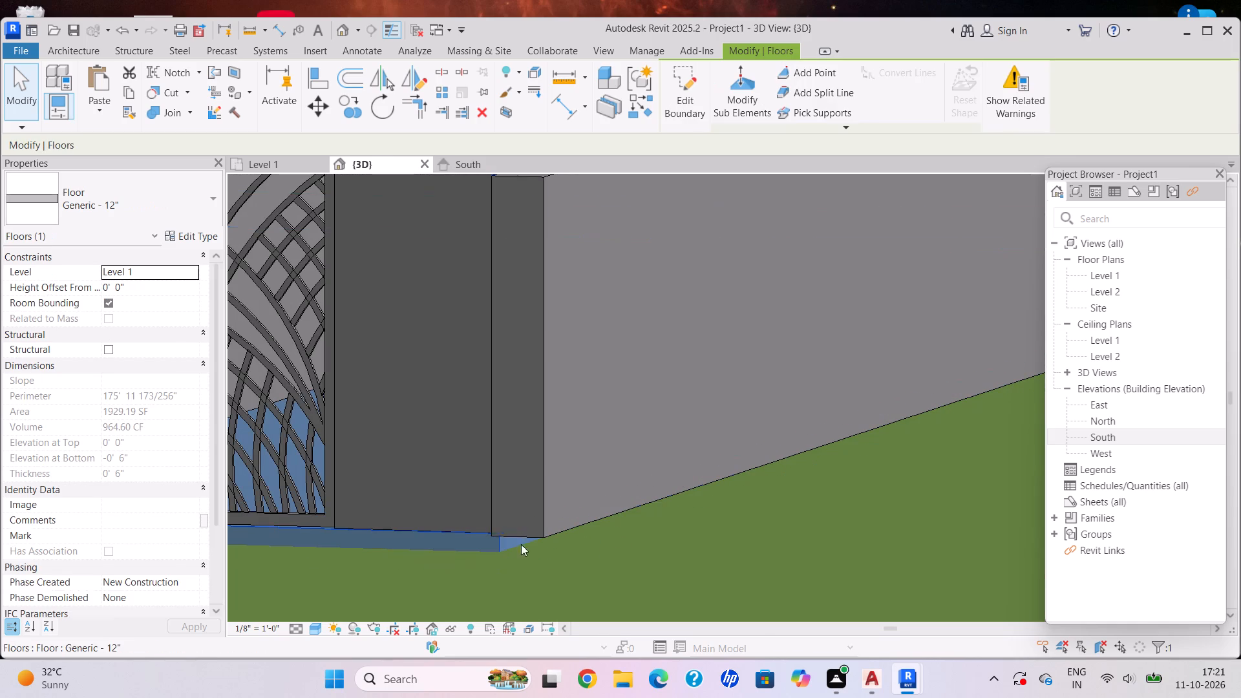
pyautogui.scroll(-3, 639, 530)
pyautogui.click(695, 103)
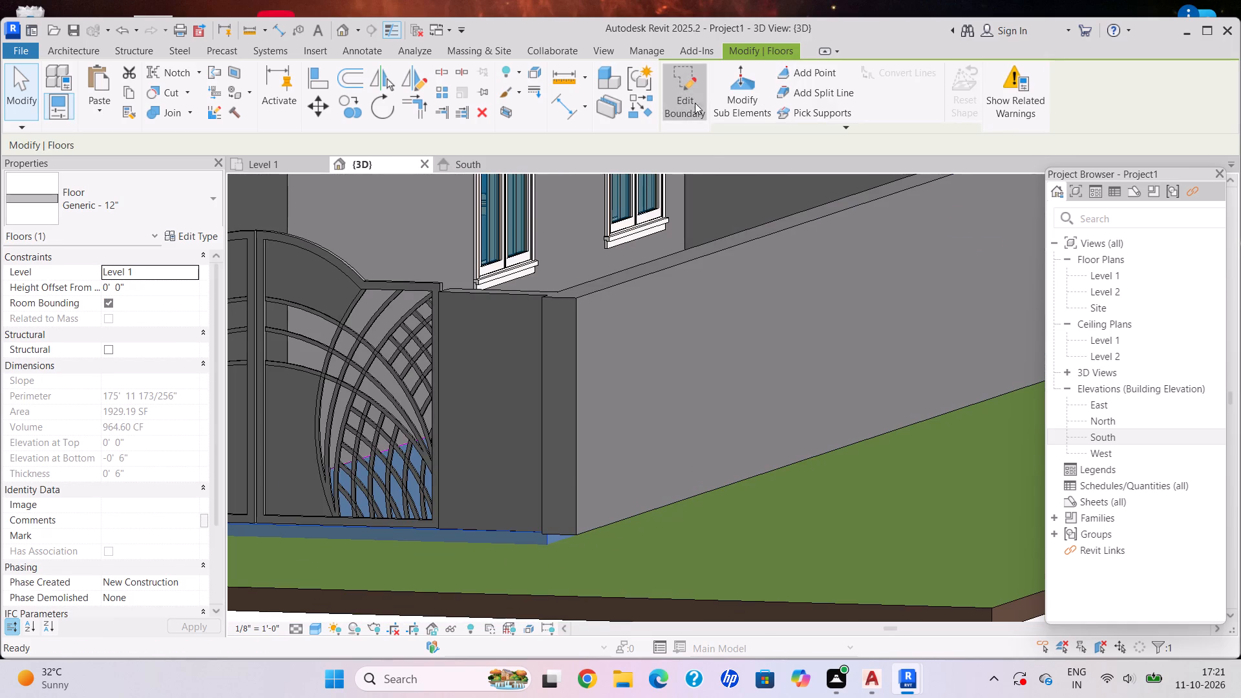
pyautogui.scroll(-7, 719, 487)
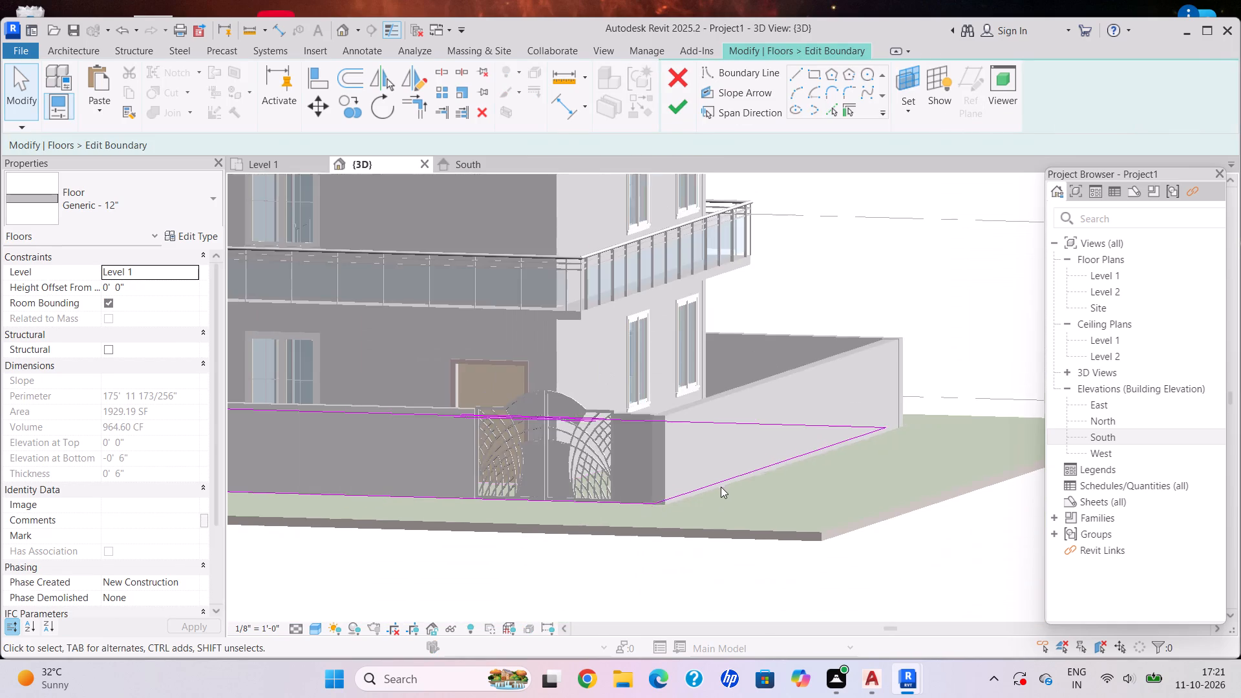
pyautogui.keyDown('shift'); pyautogui.moveTo(776, 462); pyautogui.dragTo(717, 547, button='middle'); pyautogui.keyUp('shift')
pyautogui.scroll(3, 697, 500)
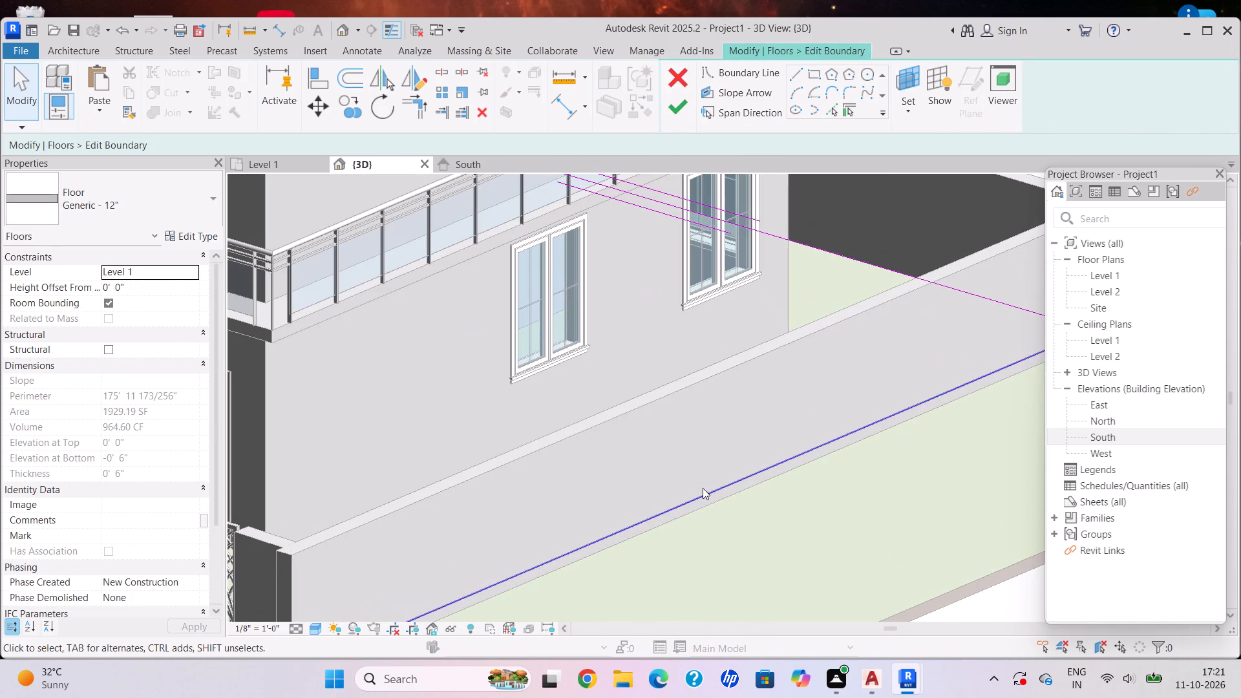
pyautogui.moveTo(710, 489); pyautogui.dragTo(735, 503)
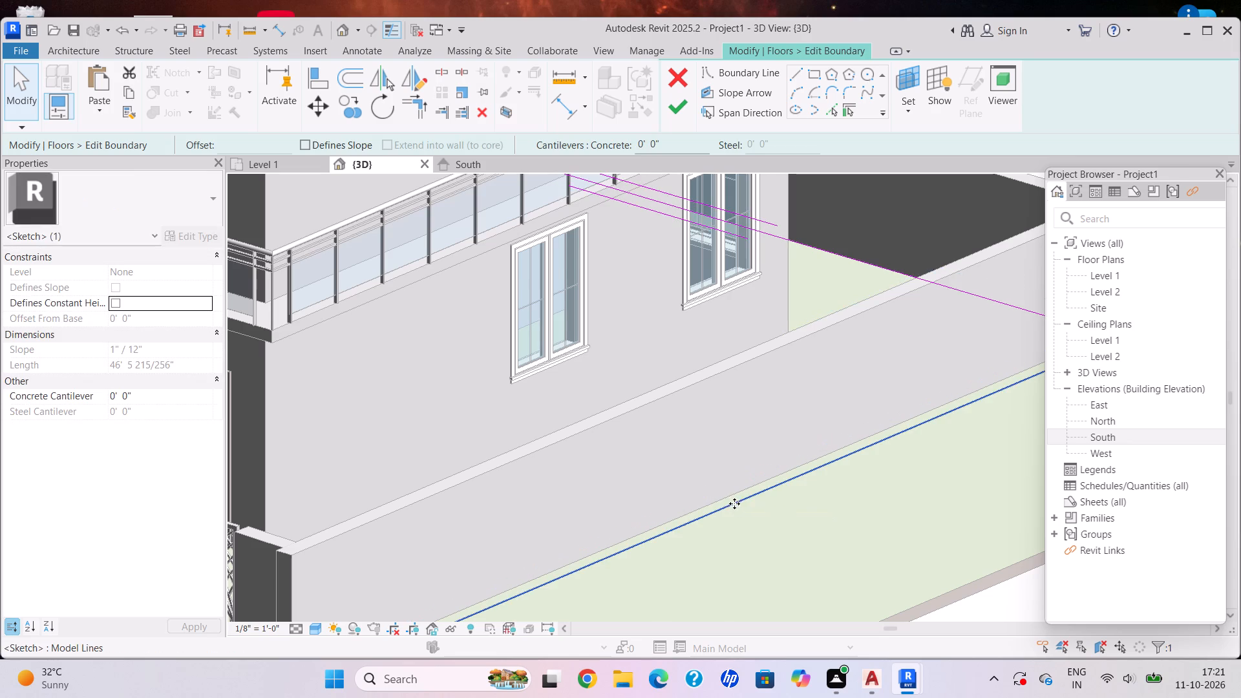
pyautogui.scroll(6, 740, 504)
pyautogui.moveTo(732, 500); pyautogui.dragTo(707, 484)
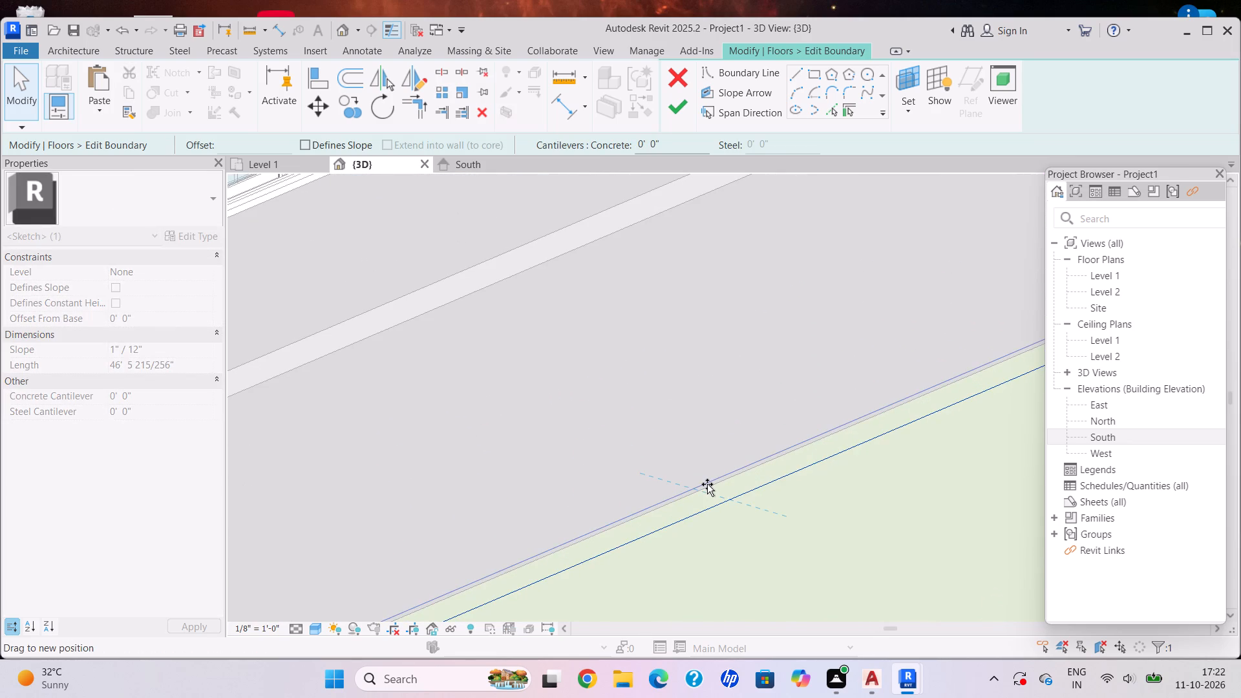
pyautogui.moveTo(707, 484); pyautogui.dragTo(710, 485)
pyautogui.press('Escape')
pyautogui.scroll(-4, 663, 438)
pyautogui.scroll(1, 664, 452)
pyautogui.scroll(-2, 664, 454)
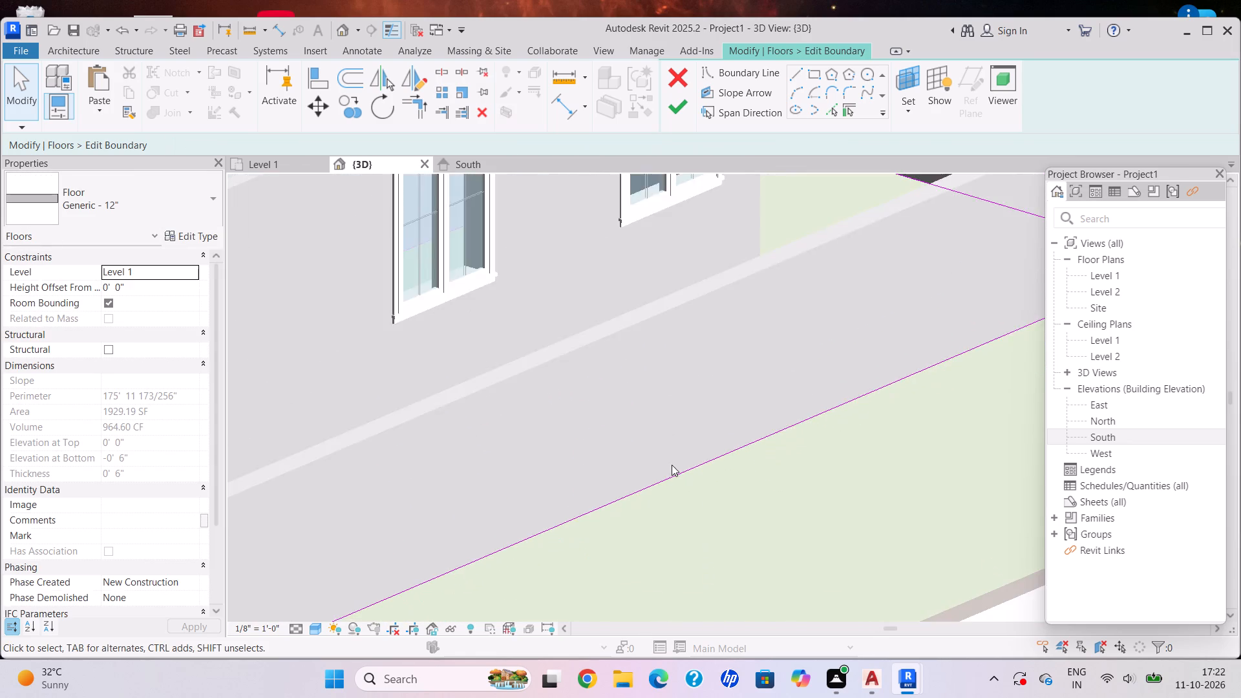
# Move the floor boundary's rear edge out to the outer face of the rear boundary wall.
pyautogui.scroll(-7, 672, 465)
pyautogui.keyDown('shift'); pyautogui.moveTo(832, 445); pyautogui.dragTo(783, 447, button='middle'); pyautogui.keyUp('shift')
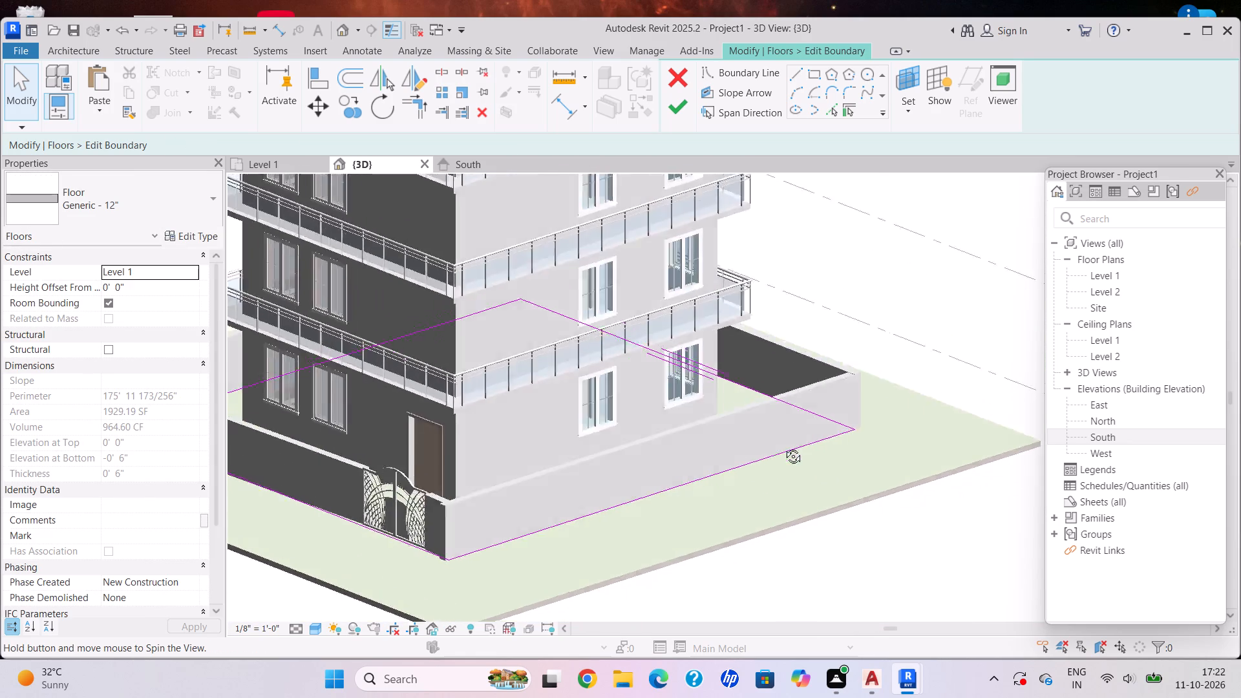
pyautogui.keyDown('shift'); pyautogui.moveTo(783, 447); pyautogui.dragTo(647, 436, button='middle'); pyautogui.keyUp('shift')
pyautogui.scroll(8, 773, 449)
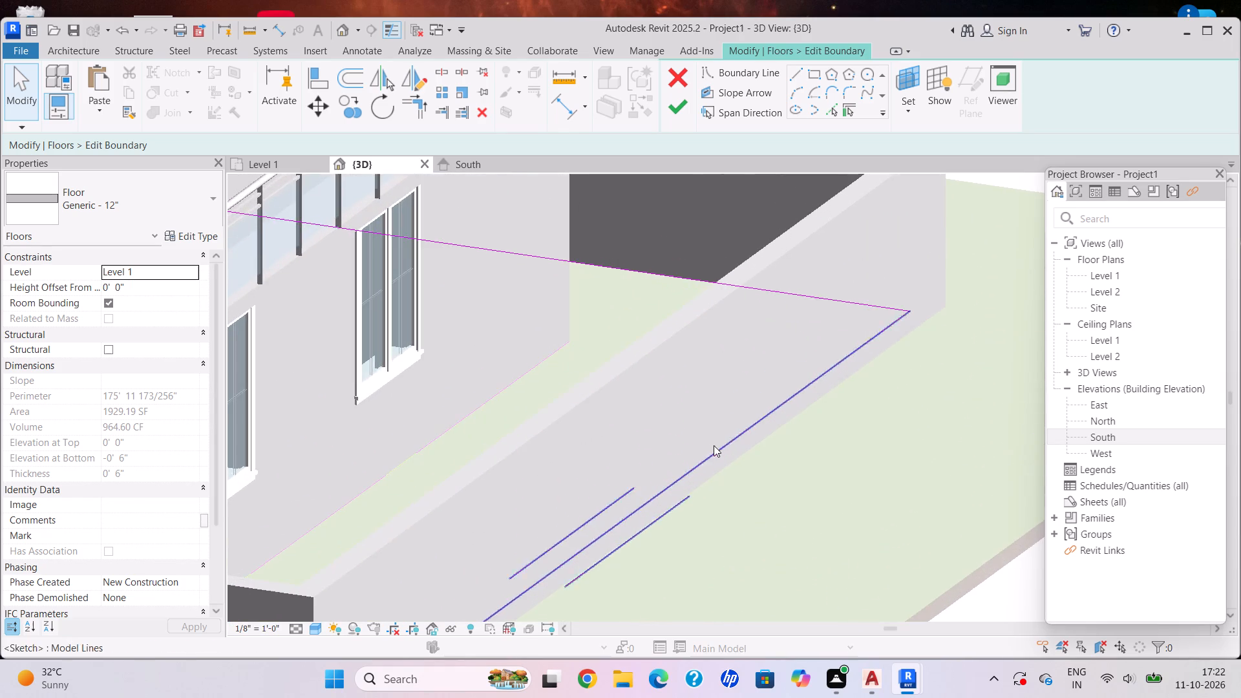
pyautogui.scroll(5, 690, 480)
pyautogui.moveTo(680, 467); pyautogui.dragTo(721, 483)
pyautogui.scroll(-1, 721, 483)
pyautogui.scroll(1, 721, 483)
pyautogui.scroll(-8, 721, 483)
# Move the floor boundary's side edge farthest from the gate out to the outer face of that boundary wall.
pyautogui.keyDown('shift'); pyautogui.moveTo(858, 421); pyautogui.dragTo(714, 432, button='middle'); pyautogui.keyUp('shift')
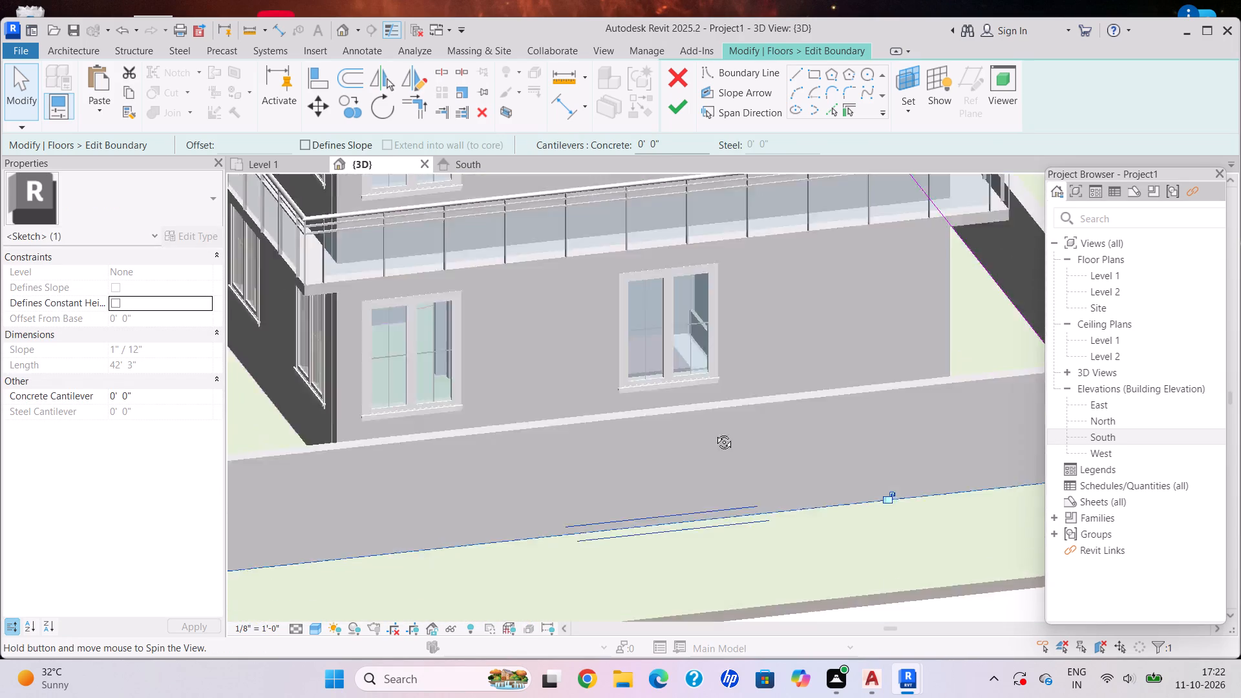
pyautogui.keyDown('shift'); pyautogui.moveTo(714, 432); pyautogui.dragTo(608, 425, button='middle'); pyautogui.keyUp('shift')
pyautogui.moveTo(1033, 460); pyautogui.dragTo(613, 348, button='middle')
pyautogui.keyDown('shift'); pyautogui.moveTo(748, 383); pyautogui.dragTo(701, 396, button='middle'); pyautogui.keyUp('shift')
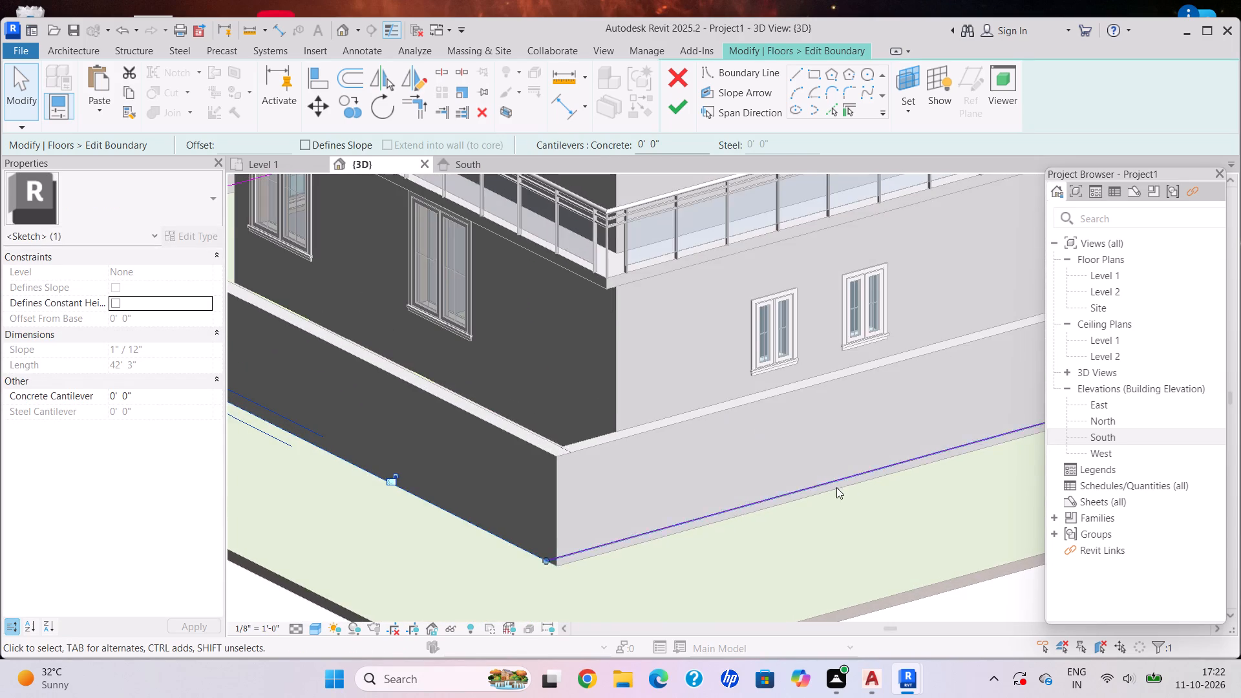
pyautogui.scroll(2, 854, 488)
pyautogui.click(846, 474)
pyautogui.moveTo(846, 474); pyautogui.dragTo(847, 474)
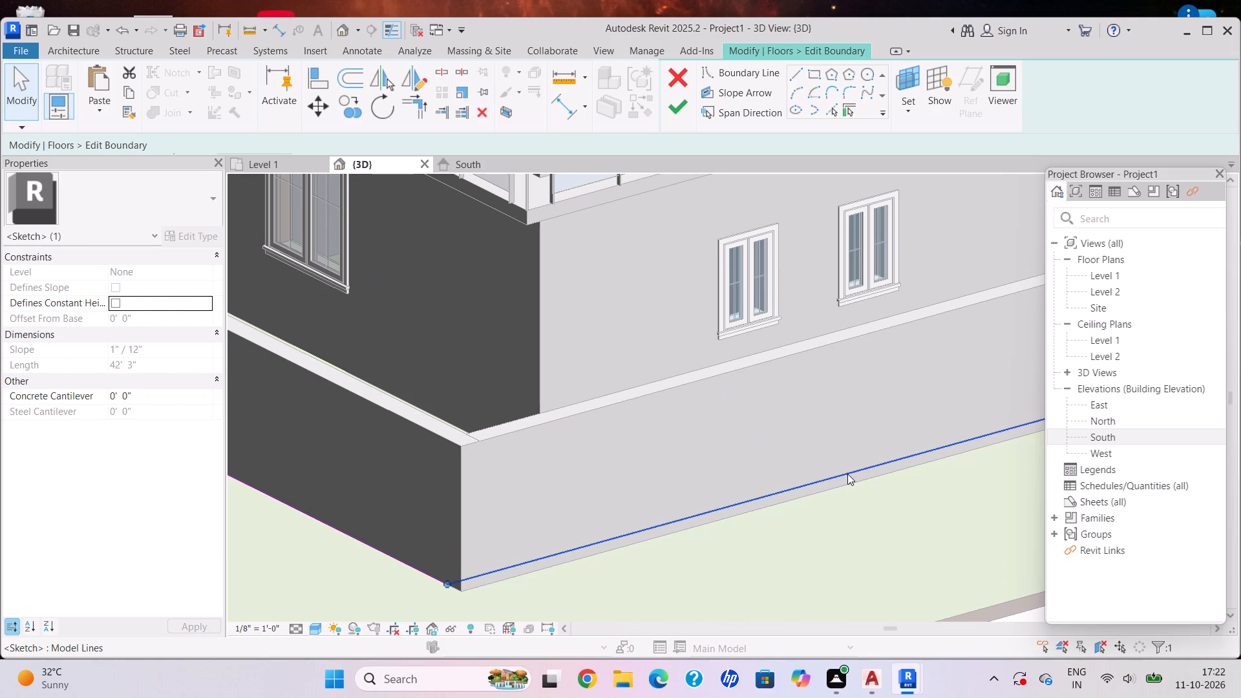
pyautogui.moveTo(847, 474); pyautogui.dragTo(862, 483)
pyautogui.scroll(-3, 852, 497)
pyautogui.scroll(1, 852, 503)
pyautogui.scroll(-3, 852, 503)
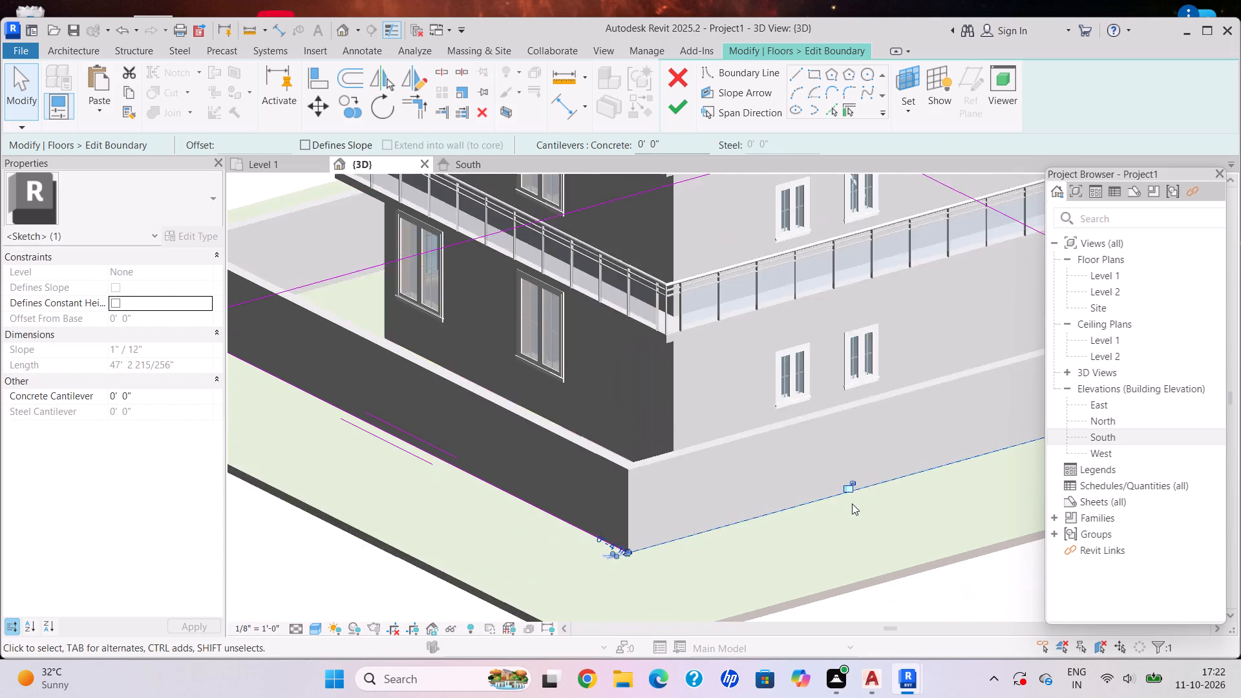
# Move the floor boundary's gate-side edge outward towards the front boundary wall's outer face and finish the boundary edit.
pyautogui.scroll(-3, 852, 503)
pyautogui.keyDown('shift'); pyautogui.moveTo(879, 502); pyautogui.dragTo(701, 481, button='middle'); pyautogui.keyUp('shift')
pyautogui.moveTo(971, 450); pyautogui.dragTo(542, 450, button='middle')
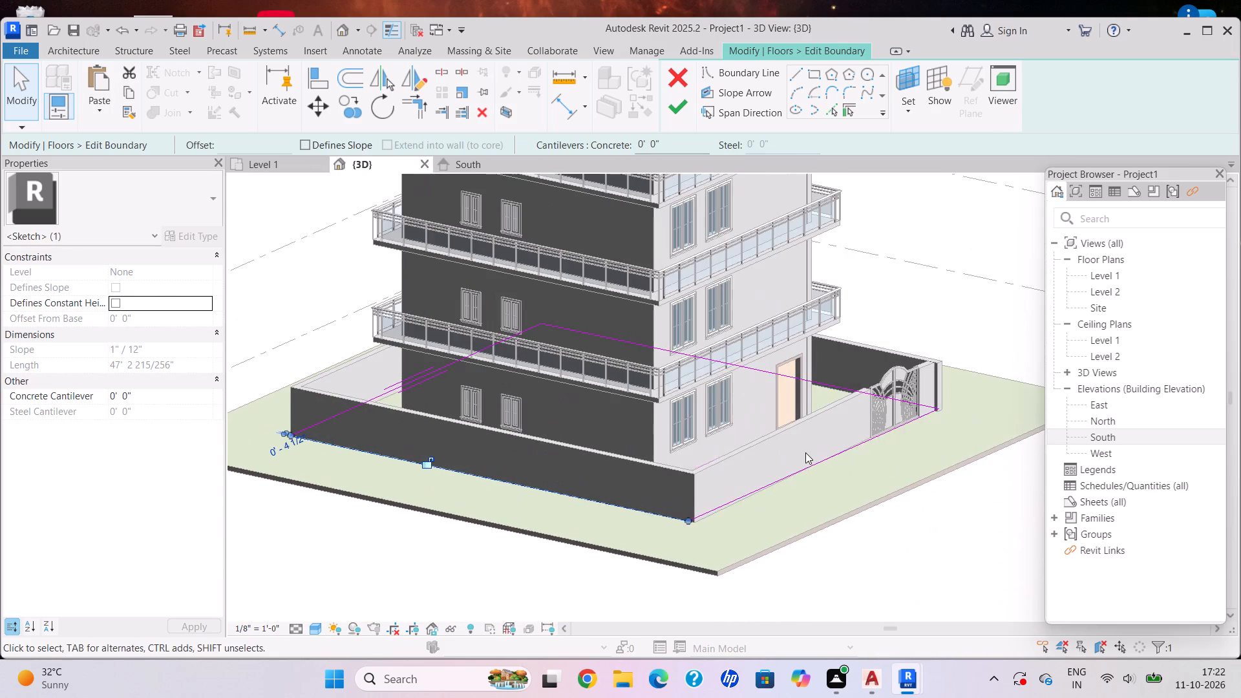
pyautogui.keyDown('shift'); pyautogui.moveTo(803, 452); pyautogui.dragTo(770, 449, button='middle'); pyautogui.keyUp('shift')
pyautogui.scroll(7, 741, 494)
pyautogui.keyDown('shift'); pyautogui.moveTo(783, 520); pyautogui.dragTo(775, 520, button='middle'); pyautogui.keyUp('shift')
pyautogui.keyDown('shift'); pyautogui.moveTo(747, 536); pyautogui.dragTo(694, 569, button='middle'); pyautogui.keyUp('shift')
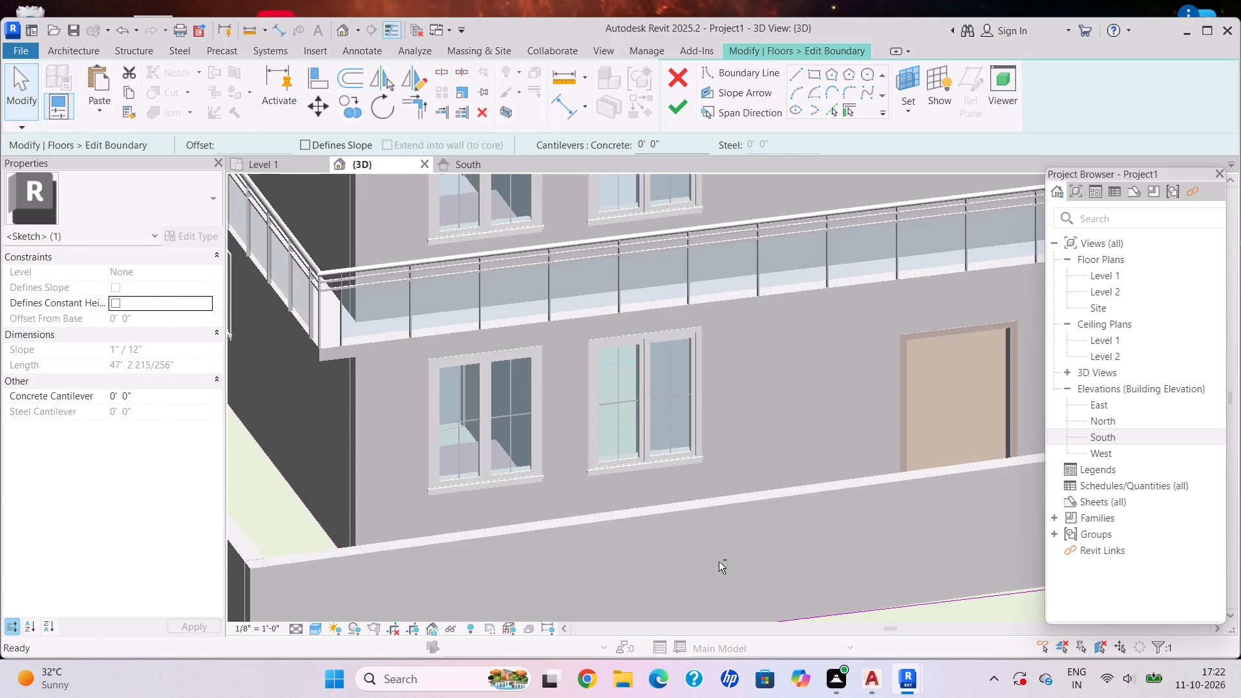
pyautogui.moveTo(825, 556); pyautogui.dragTo(792, 425, button='middle')
pyautogui.scroll(3, 750, 483)
pyautogui.keyDown('shift'); pyautogui.moveTo(748, 480); pyautogui.dragTo(742, 405, button='middle'); pyautogui.keyUp('shift')
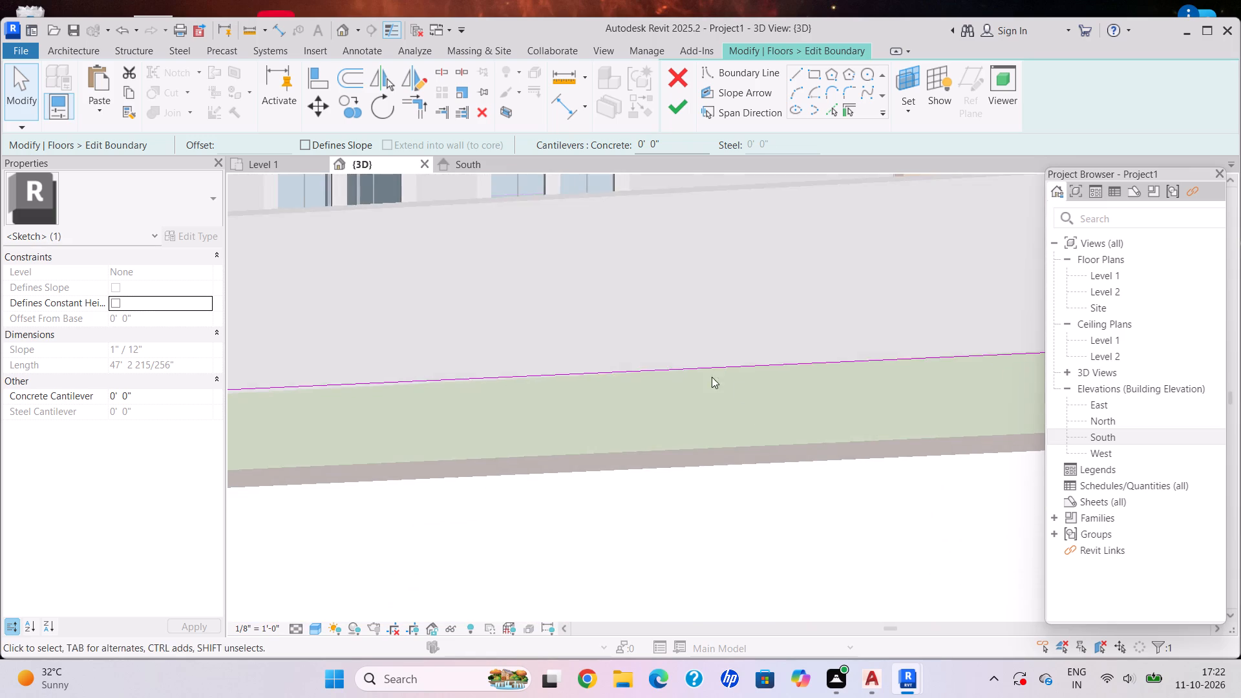
pyautogui.keyDown('shift'); pyautogui.moveTo(670, 358); pyautogui.dragTo(690, 426, button='middle'); pyautogui.keyUp('shift')
pyautogui.scroll(6, 665, 452)
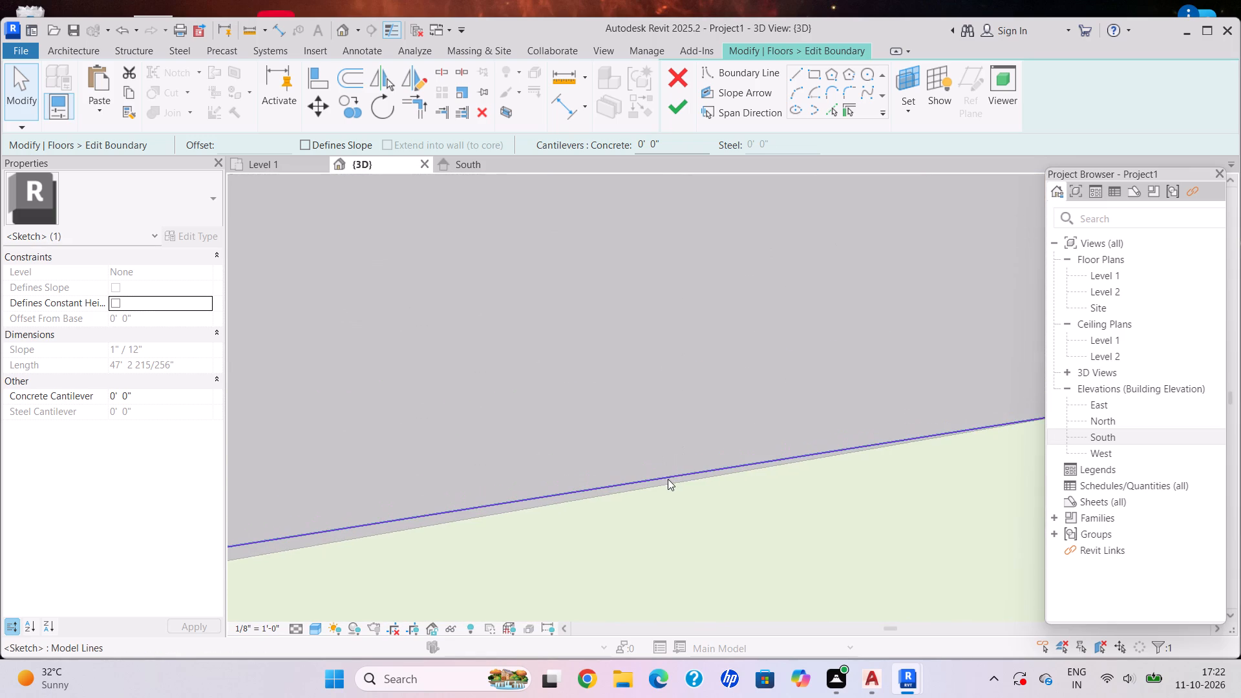
pyautogui.moveTo(658, 474); pyautogui.dragTo(660, 485)
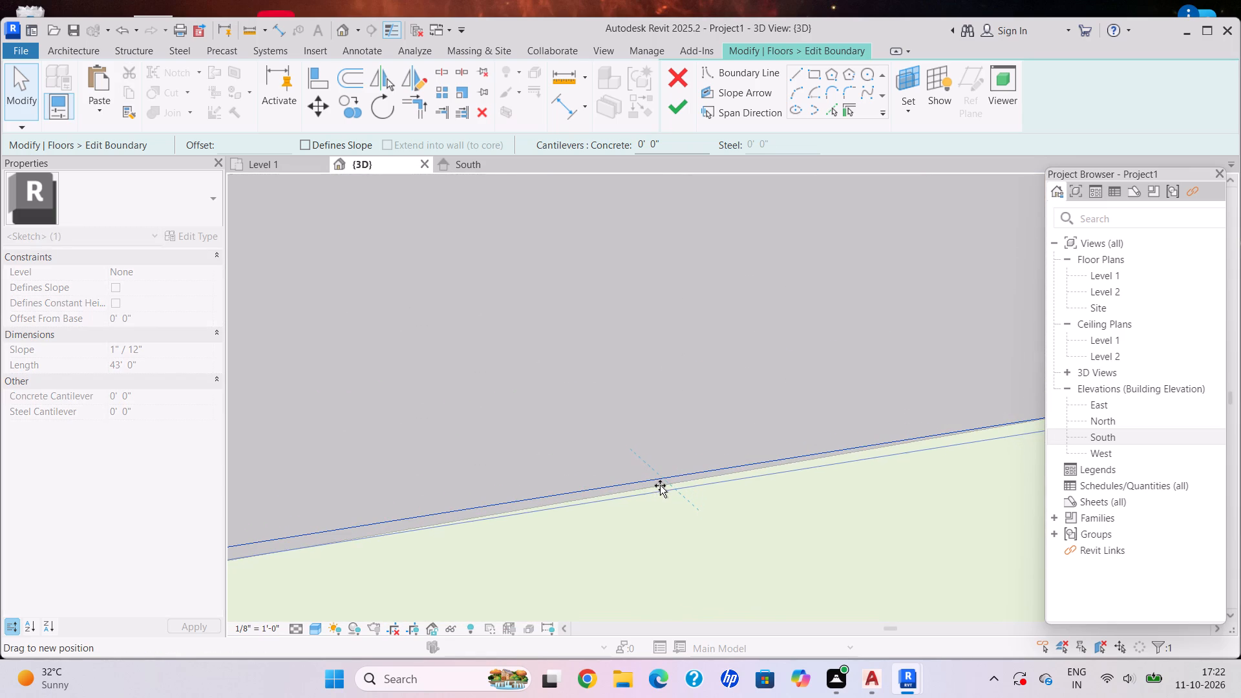
pyautogui.moveTo(660, 485); pyautogui.dragTo(666, 483)
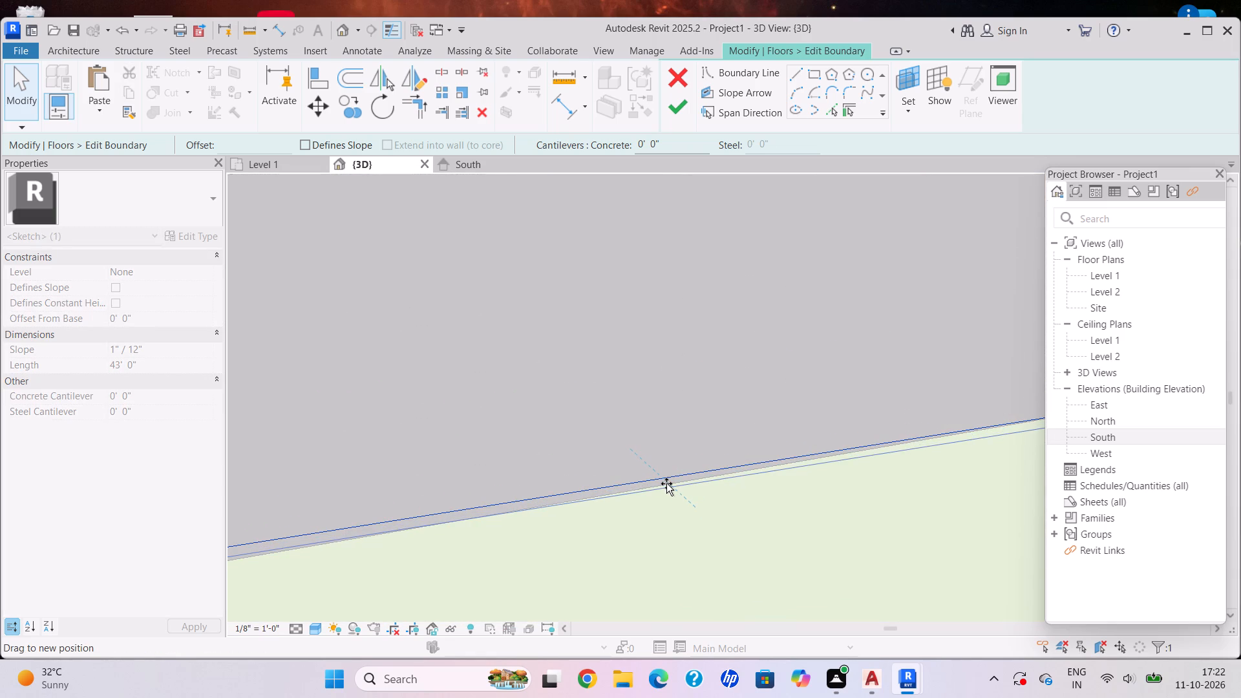
pyautogui.moveTo(666, 483); pyautogui.dragTo(665, 478)
pyautogui.scroll(-7, 707, 428)
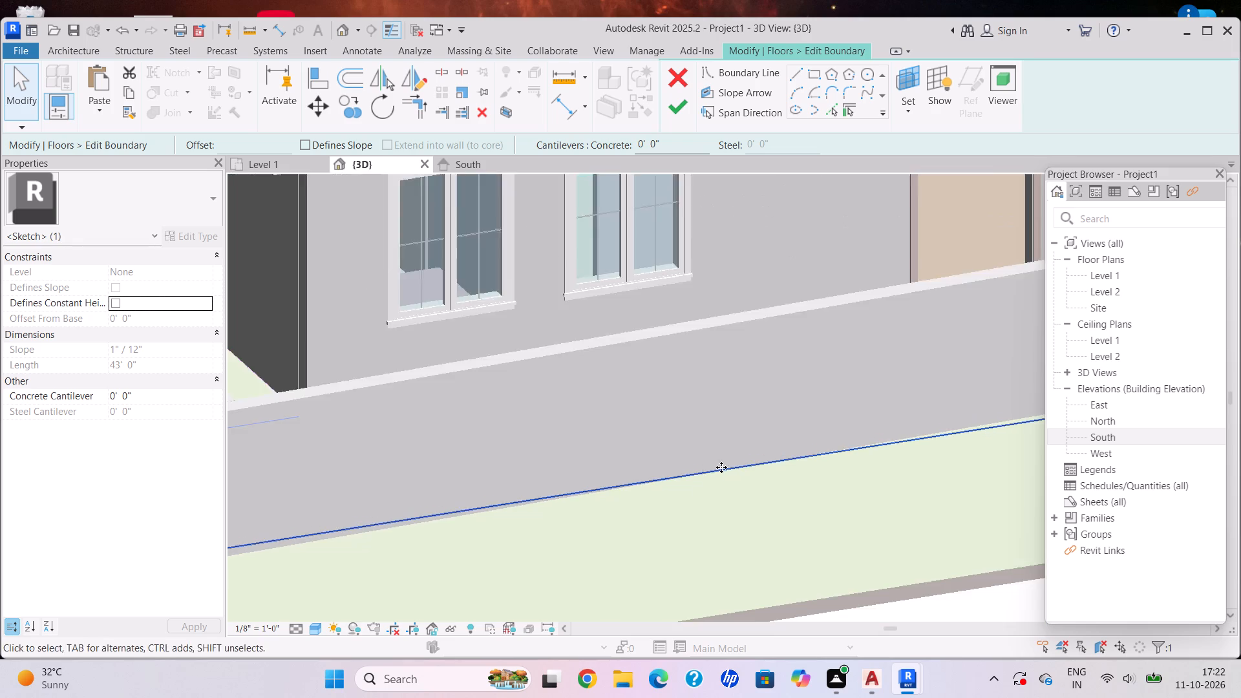
pyautogui.scroll(-6, 721, 467)
pyautogui.keyDown('shift'); pyautogui.moveTo(953, 433); pyautogui.dragTo(875, 412, button='middle'); pyautogui.keyUp('shift')
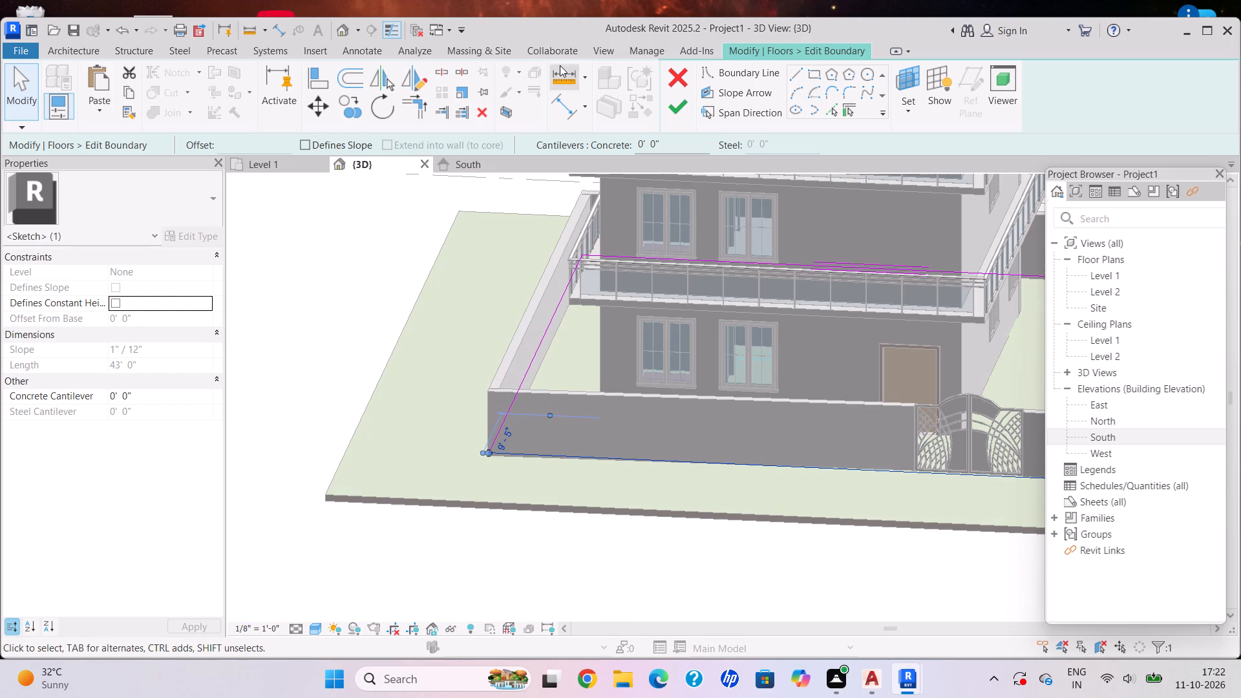
pyautogui.click(670, 109)
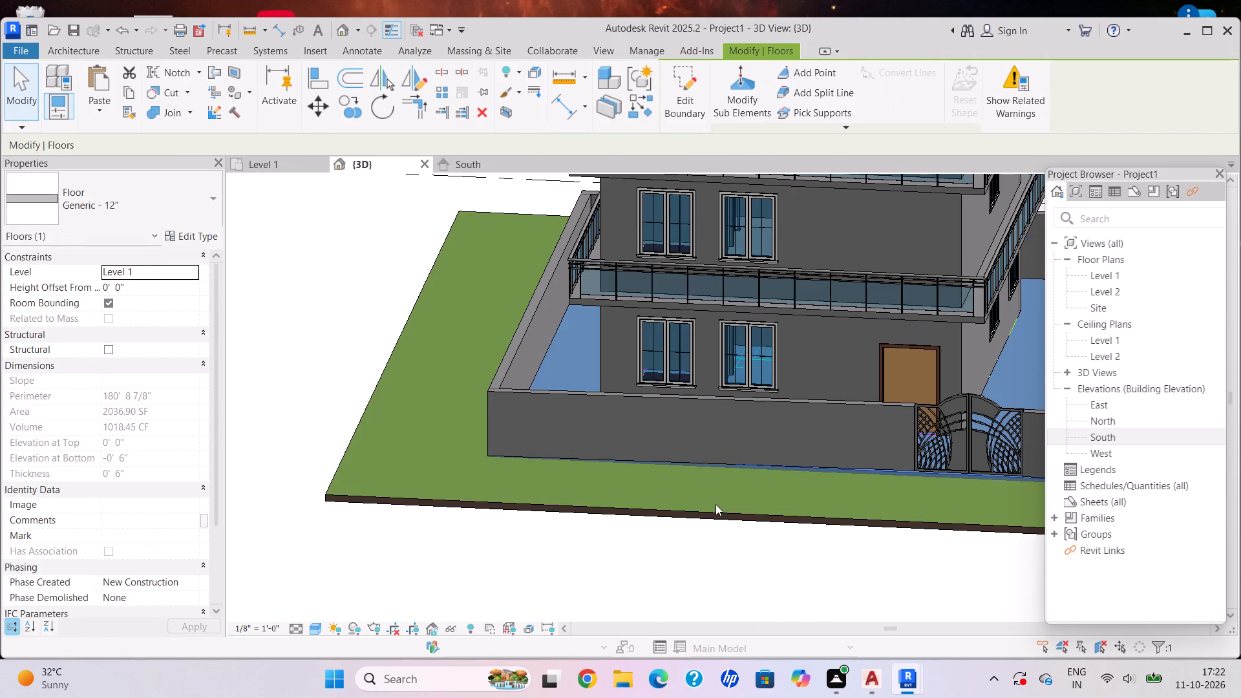
pyautogui.press('Escape')
# Examine the revised floor edge along the base of the front boundary wall and gate.
pyautogui.scroll(-3, 758, 534)
pyautogui.keyDown('shift'); pyautogui.moveTo(775, 524); pyautogui.dragTo(811, 449, button='middle'); pyautogui.keyUp('shift')
pyautogui.scroll(2, 806, 443)
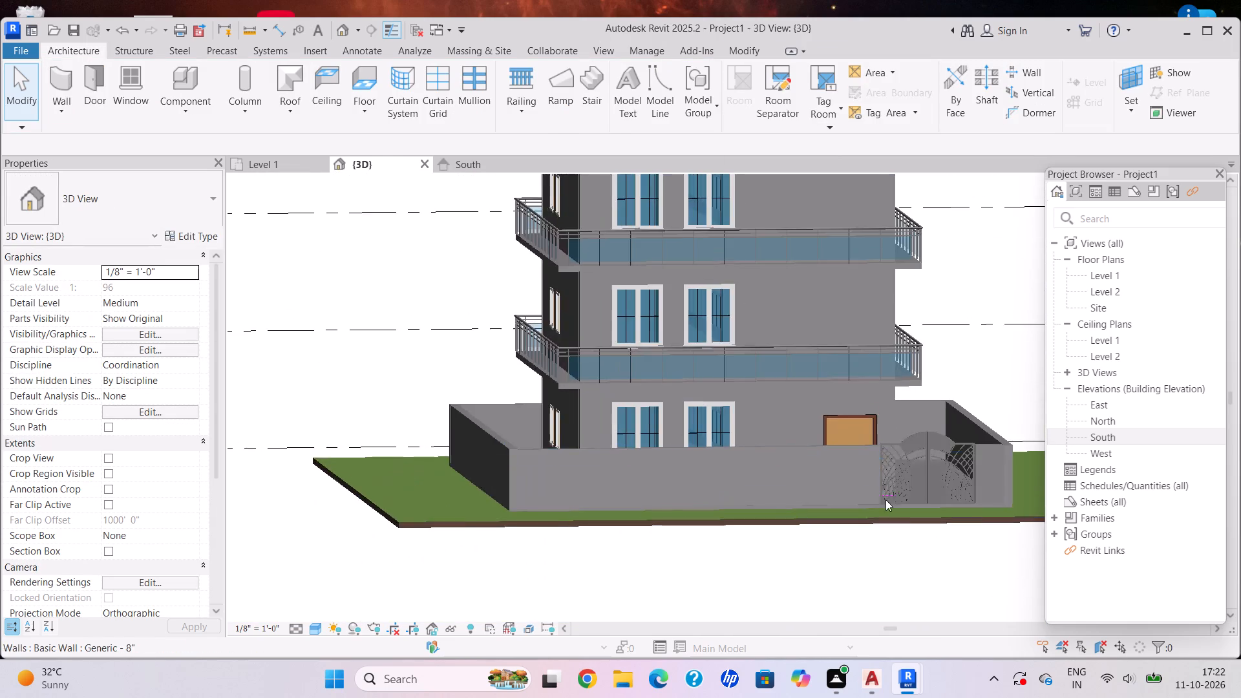
pyautogui.scroll(8, 1013, 528)
pyautogui.scroll(-4, 941, 469)
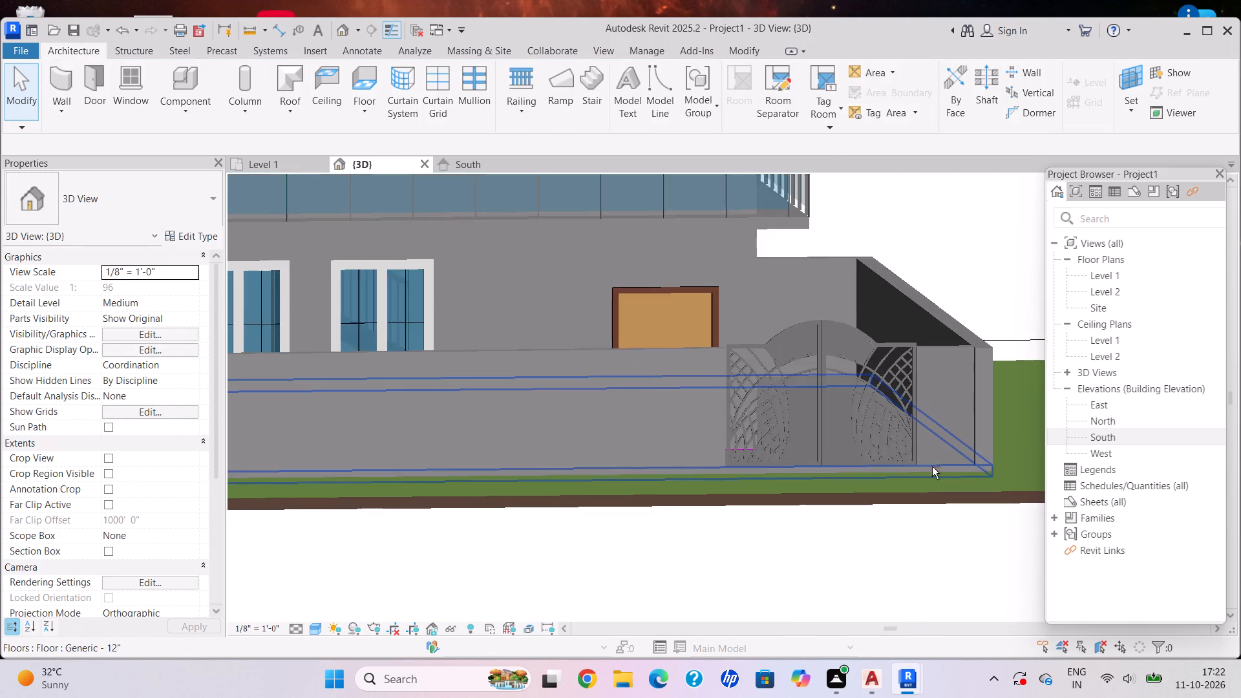
# Examine the floor edge around the gate, the boundary walls and the house's front facade from several angles.
pyautogui.keyDown('shift'); pyautogui.moveTo(932, 467); pyautogui.dragTo(861, 505, button='middle'); pyautogui.keyUp('shift')
pyautogui.scroll(5, 981, 493)
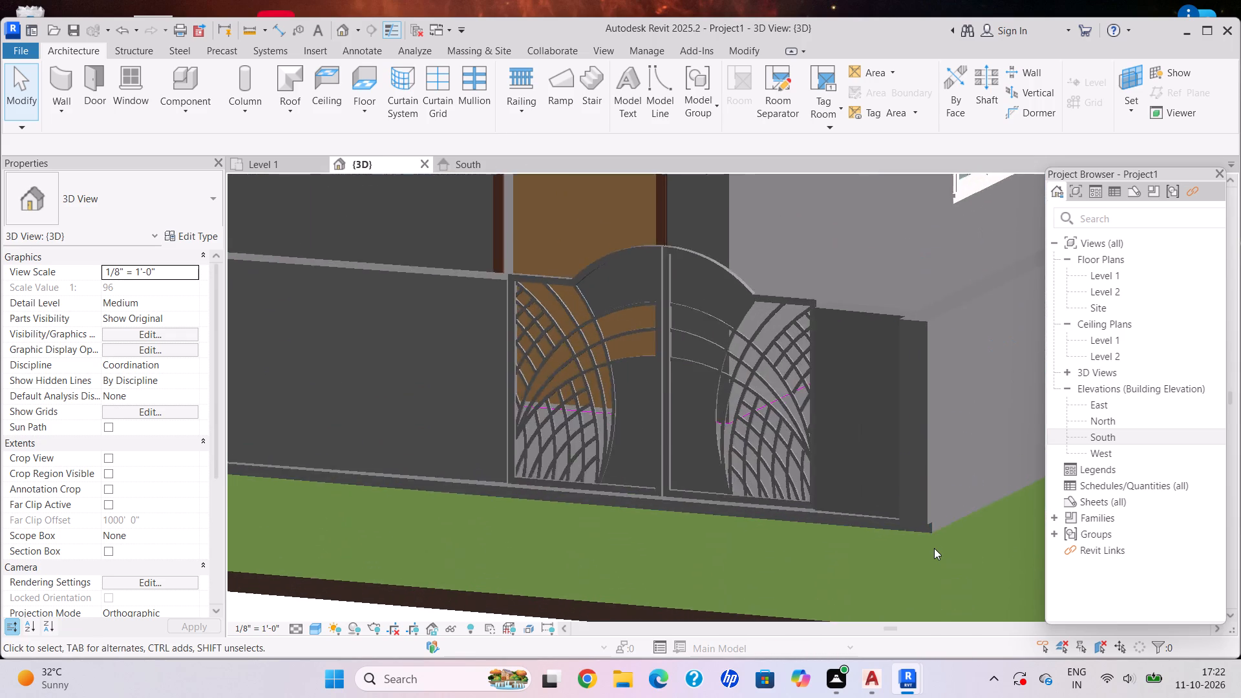
pyautogui.scroll(3, 934, 548)
pyautogui.keyDown('shift'); pyautogui.moveTo(914, 511); pyautogui.dragTo(961, 525, button='middle'); pyautogui.keyUp('shift')
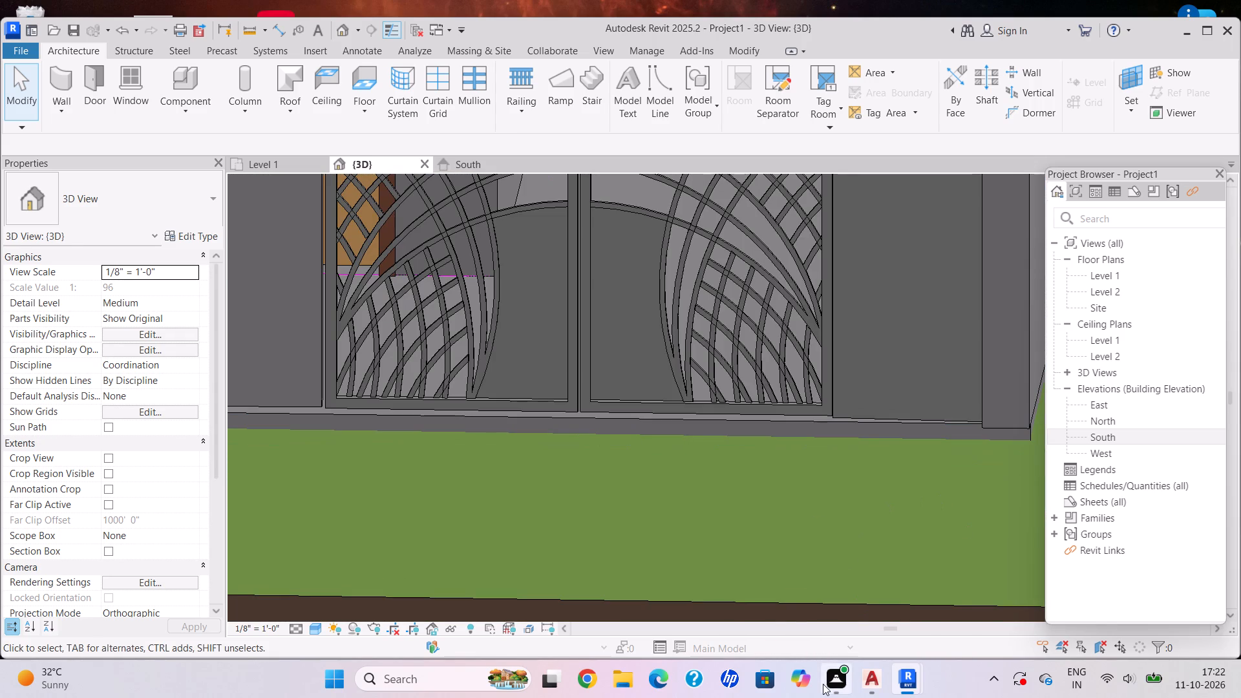
pyautogui.scroll(-10, 224, 336)
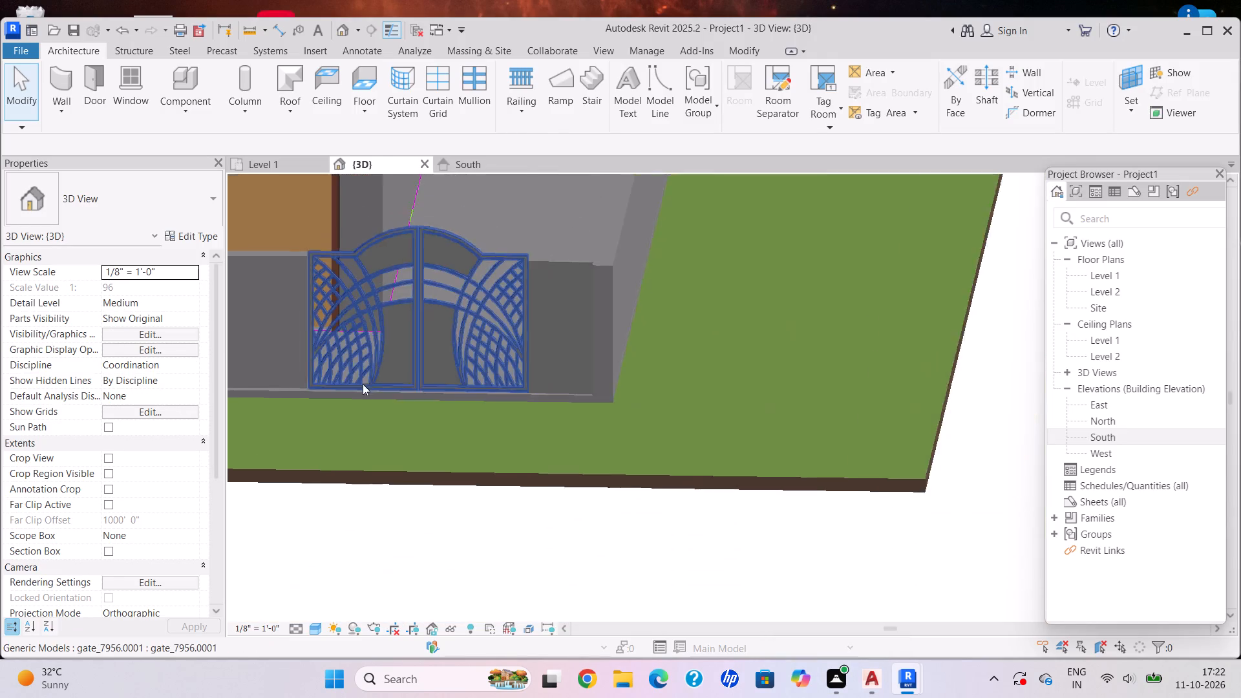
pyautogui.scroll(-2, 363, 384)
pyautogui.moveTo(374, 346); pyautogui.dragTo(687, 410, button='middle')
pyautogui.keyDown('shift'); pyautogui.moveTo(651, 383); pyautogui.dragTo(694, 323, button='middle'); pyautogui.keyUp('shift')
pyautogui.scroll(-1, 601, 348)
pyautogui.moveTo(617, 359); pyautogui.dragTo(864, 355, button='middle')
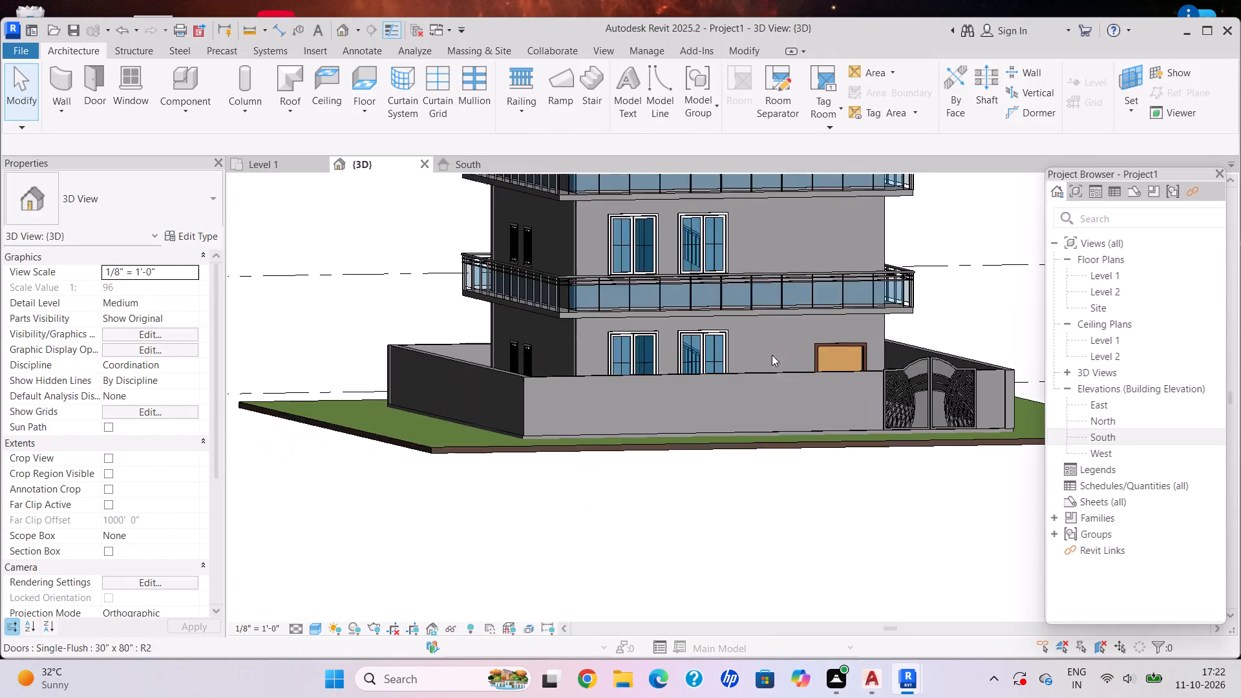
pyautogui.keyDown('shift'); pyautogui.moveTo(671, 374); pyautogui.dragTo(668, 490, button='middle'); pyautogui.keyUp('shift')
pyautogui.scroll(2, 646, 423)
pyautogui.keyDown('shift'); pyautogui.moveTo(633, 410); pyautogui.dragTo(551, 375, button='middle'); pyautogui.keyUp('shift')
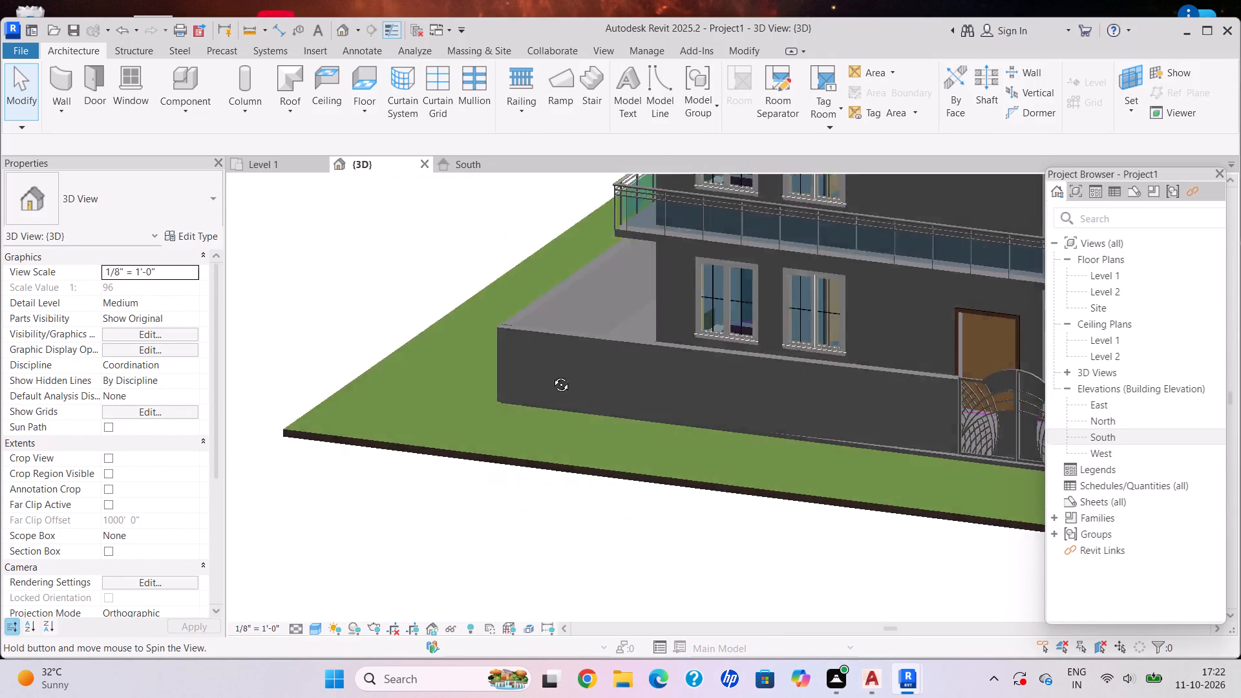
pyautogui.keyDown('shift'); pyautogui.moveTo(551, 375); pyautogui.dragTo(595, 301, button='middle'); pyautogui.keyUp('shift')
pyautogui.scroll(-4, 562, 337)
pyautogui.moveTo(554, 326); pyautogui.dragTo(457, 428, button='middle')
pyautogui.moveTo(676, 343); pyautogui.dragTo(665, 337, button='middle')
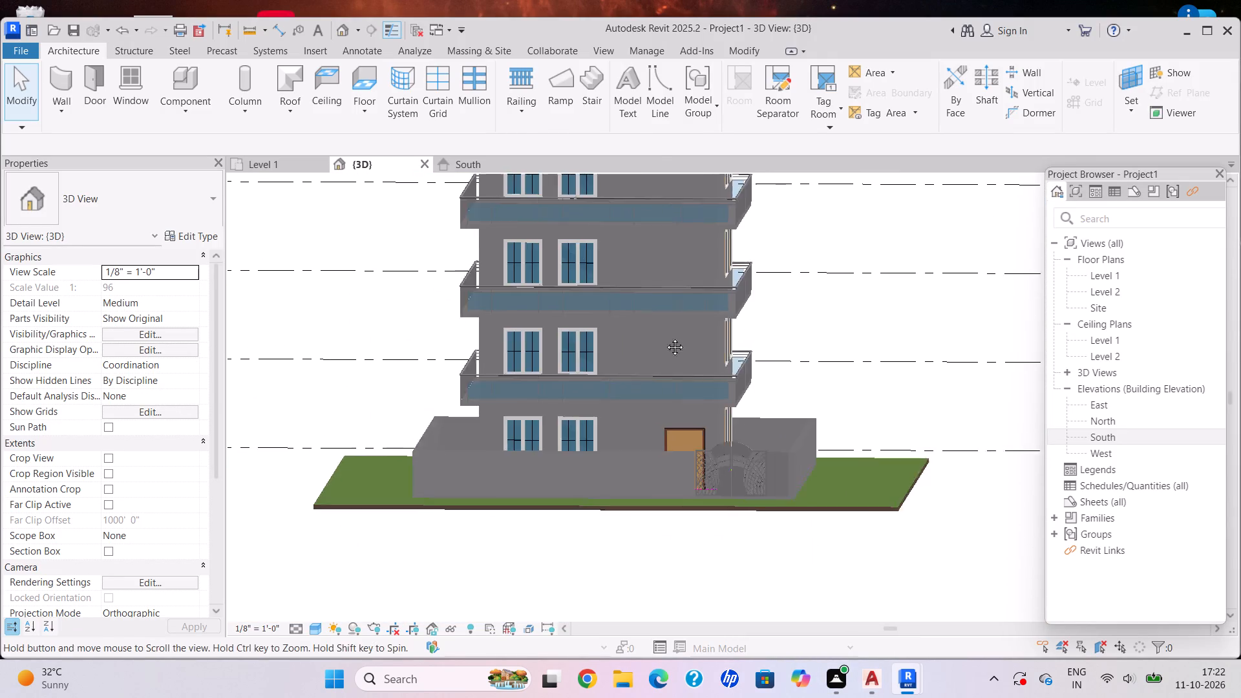
pyautogui.moveTo(665, 337); pyautogui.dragTo(638, 337, button='middle')
pyautogui.scroll(-1, 630, 334)
pyautogui.moveTo(592, 459); pyautogui.dragTo(576, 484, button='middle')
pyautogui.scroll(3, 625, 319)
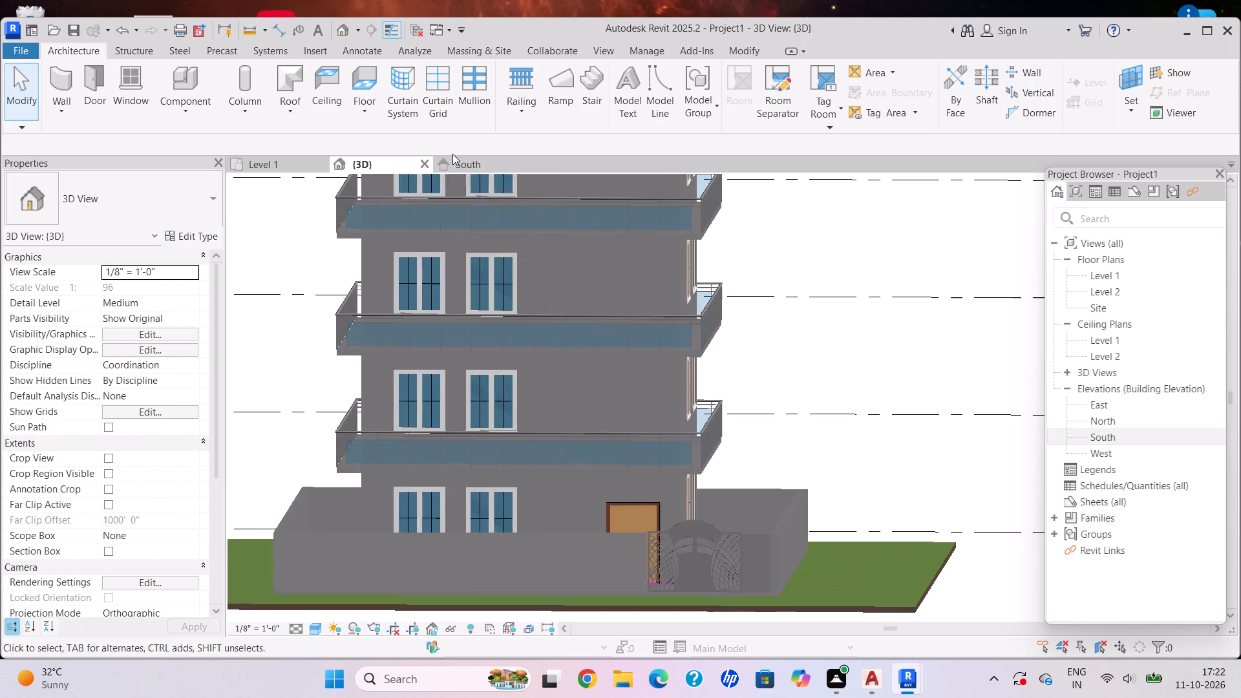
# Place a Single-Flush 36" x 84" door in the front wall of each of the four upper storeys, above the ground-floor entrance.
pyautogui.click(96, 87)
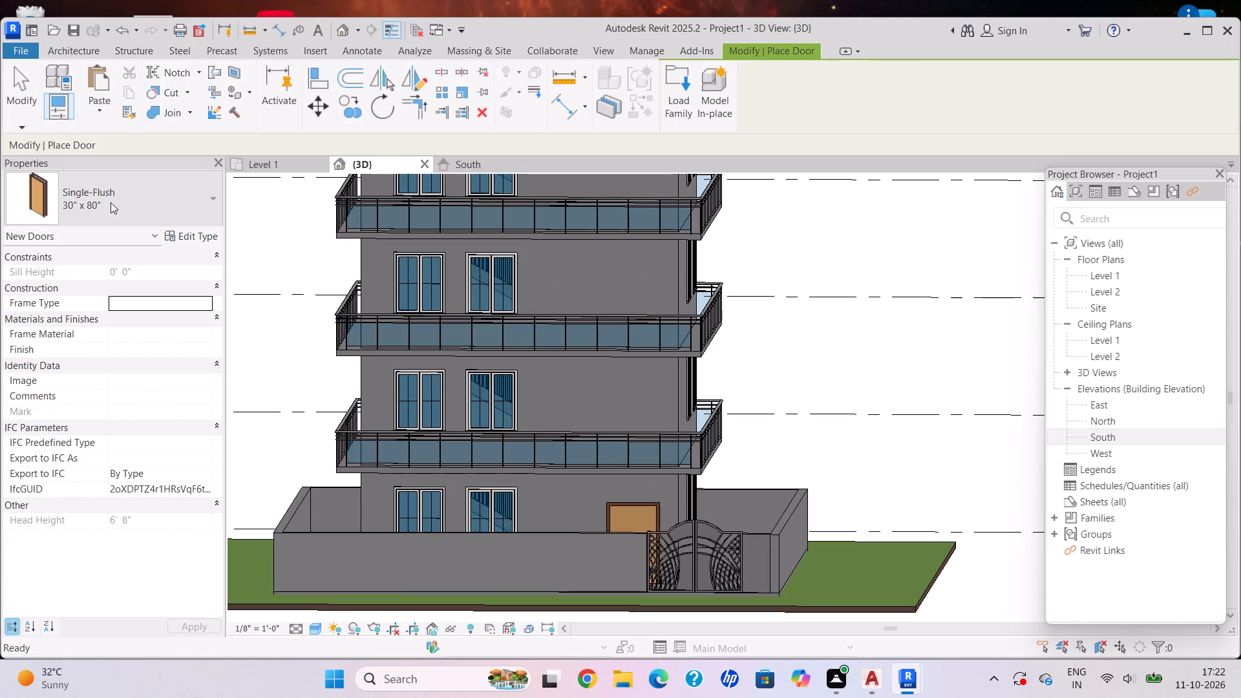
pyautogui.click(111, 202)
pyautogui.click(95, 406)
pyautogui.click(188, 232)
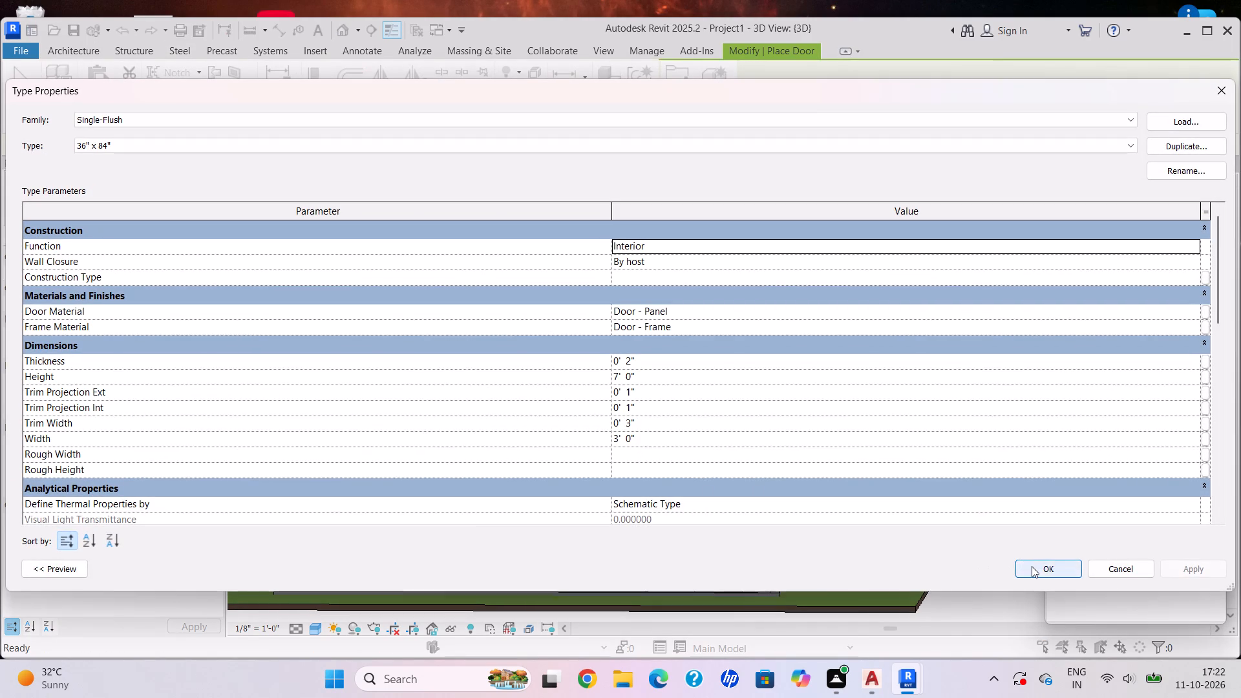
pyautogui.click(1033, 566)
pyautogui.scroll(1, 642, 384)
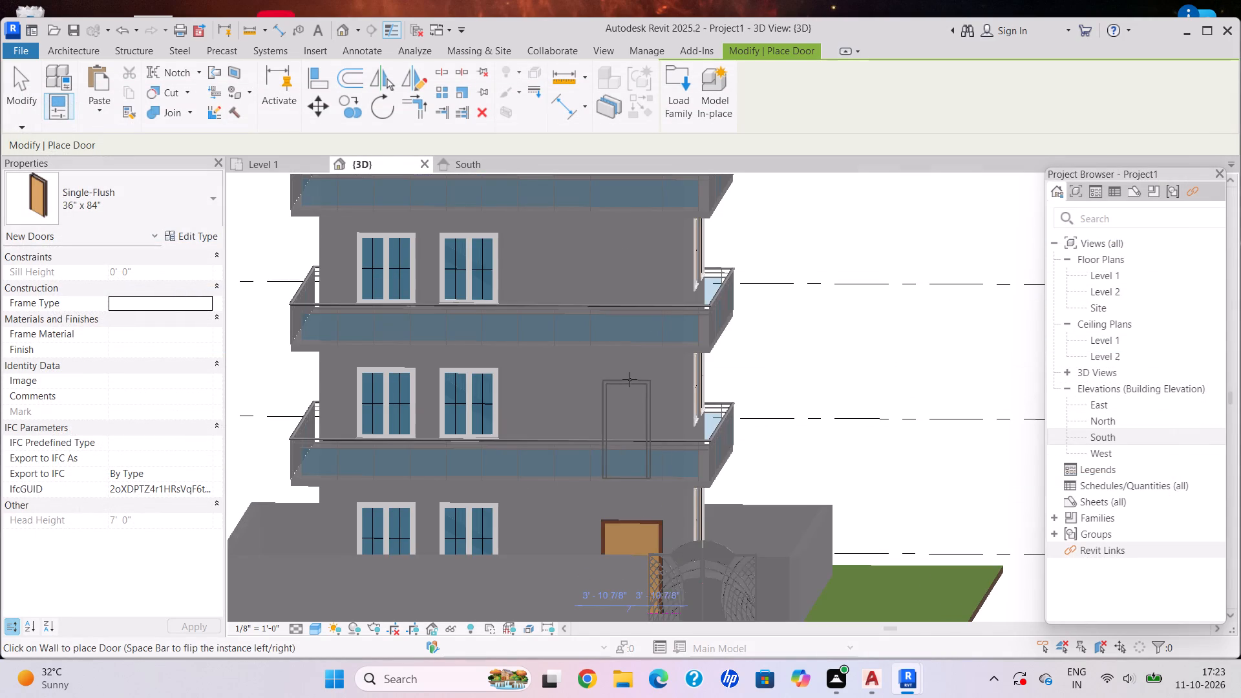
pyautogui.click(633, 386)
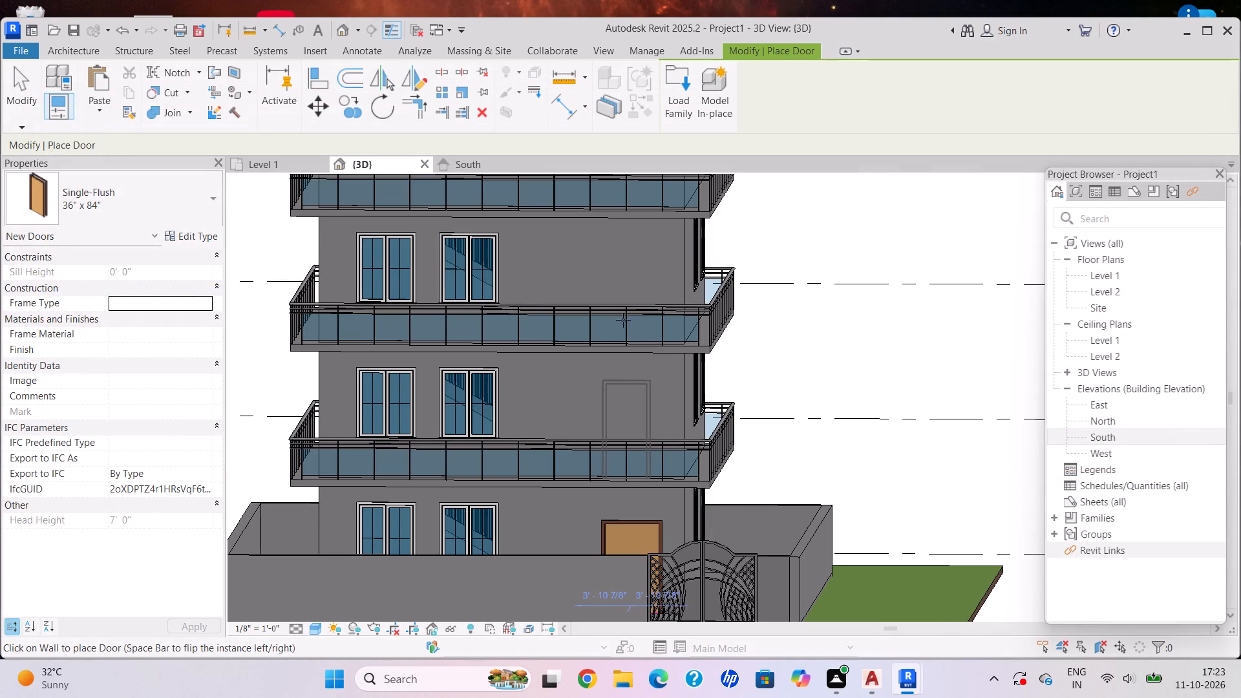
pyautogui.moveTo(616, 298); pyautogui.dragTo(616, 503, button='middle')
pyautogui.click(623, 500)
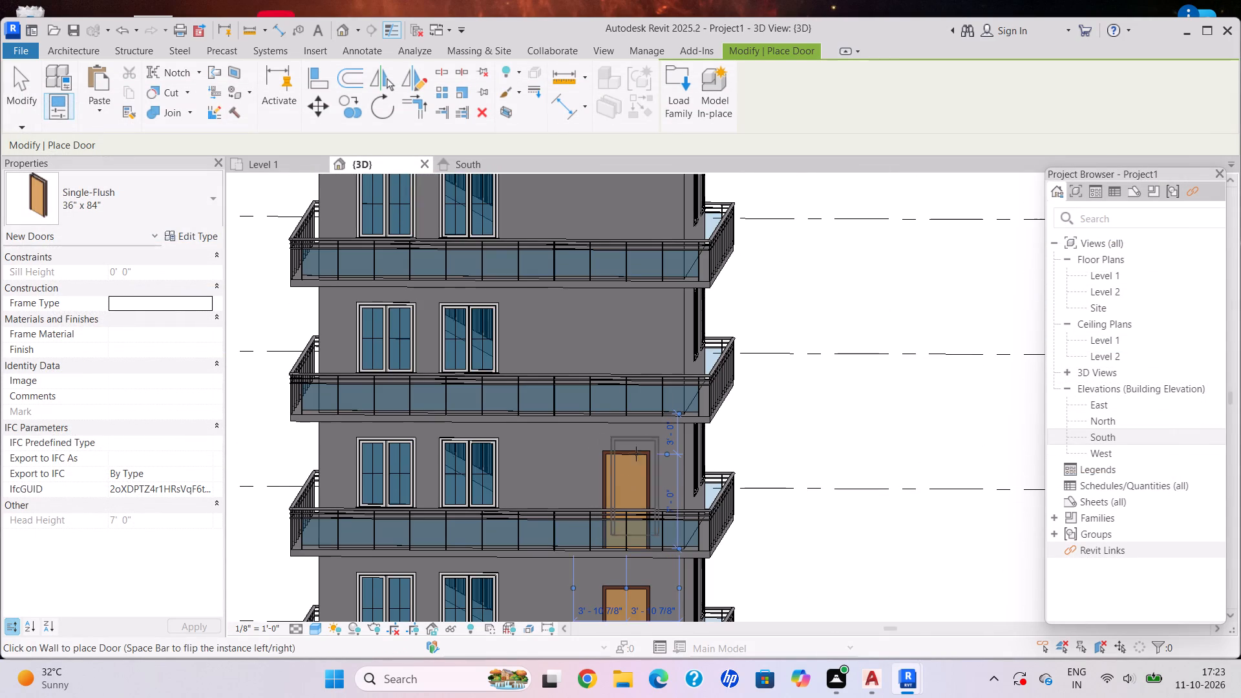
pyautogui.click(632, 370)
pyautogui.moveTo(629, 301); pyautogui.dragTo(582, 558, button='middle')
pyautogui.click(586, 471)
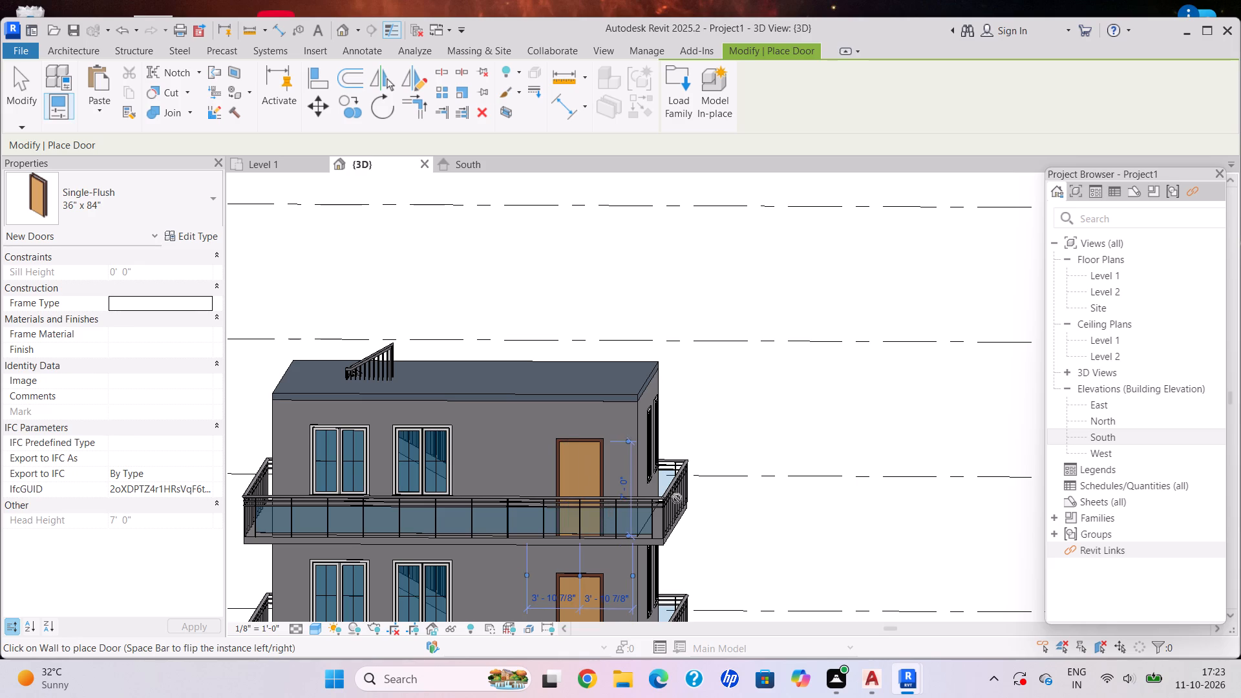
pyautogui.moveTo(678, 498); pyautogui.dragTo(725, 332, button='middle')
pyautogui.press('Escape')
pyautogui.scroll(-2, 725, 474)
pyautogui.press('Escape')
# Examine the balcony doors on the front facade and the view down to the gate.
pyautogui.moveTo(726, 476); pyautogui.dragTo(728, 315, button='middle')
pyautogui.keyDown('shift'); pyautogui.moveTo(708, 401); pyautogui.dragTo(713, 418, button='middle'); pyautogui.keyUp('shift')
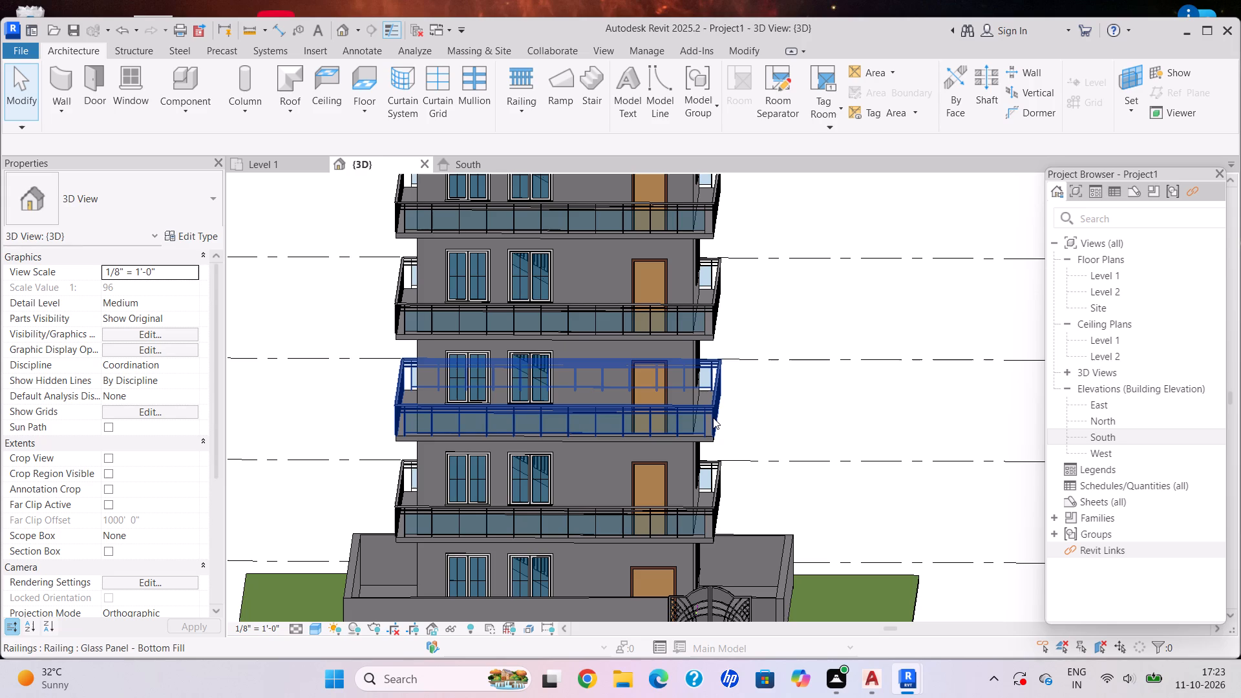
pyautogui.press('Escape')
pyautogui.scroll(-3, 693, 471)
pyautogui.moveTo(692, 467); pyautogui.dragTo(690, 291, button='middle')
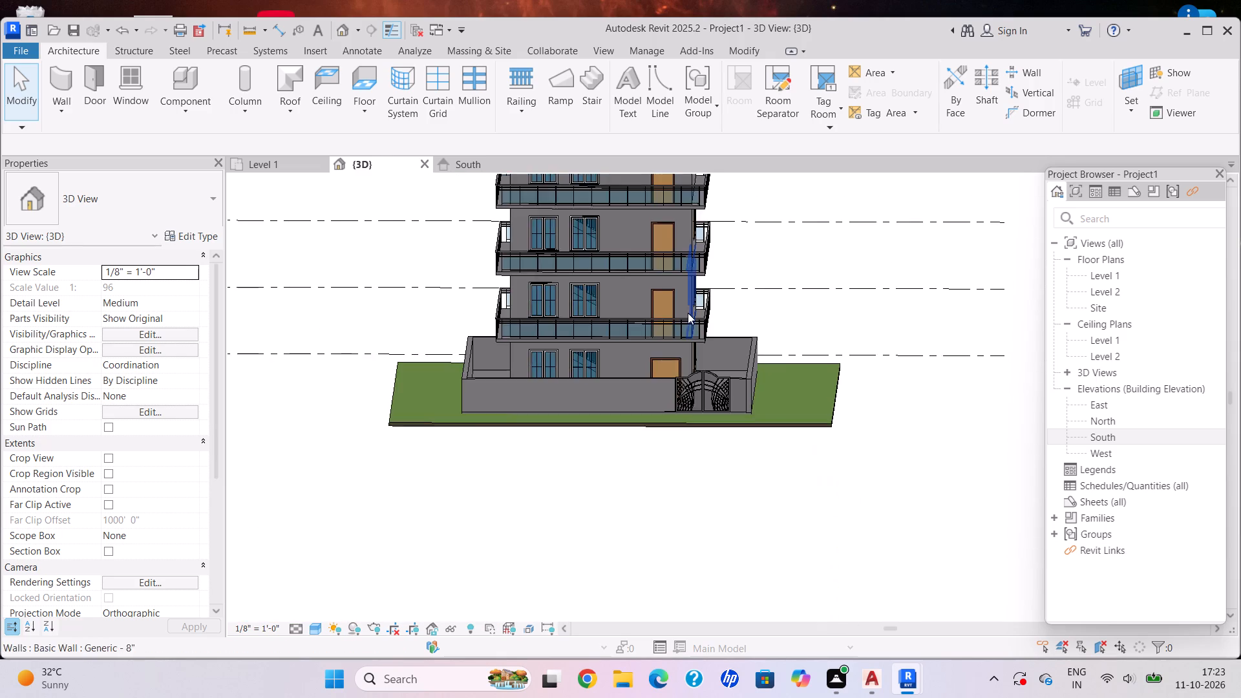
pyautogui.keyDown('shift'); pyautogui.moveTo(688, 317); pyautogui.dragTo(678, 456, button='middle'); pyautogui.keyUp('shift')
pyautogui.scroll(8, 737, 343)
pyautogui.moveTo(716, 422); pyautogui.dragTo(714, 327, button='middle')
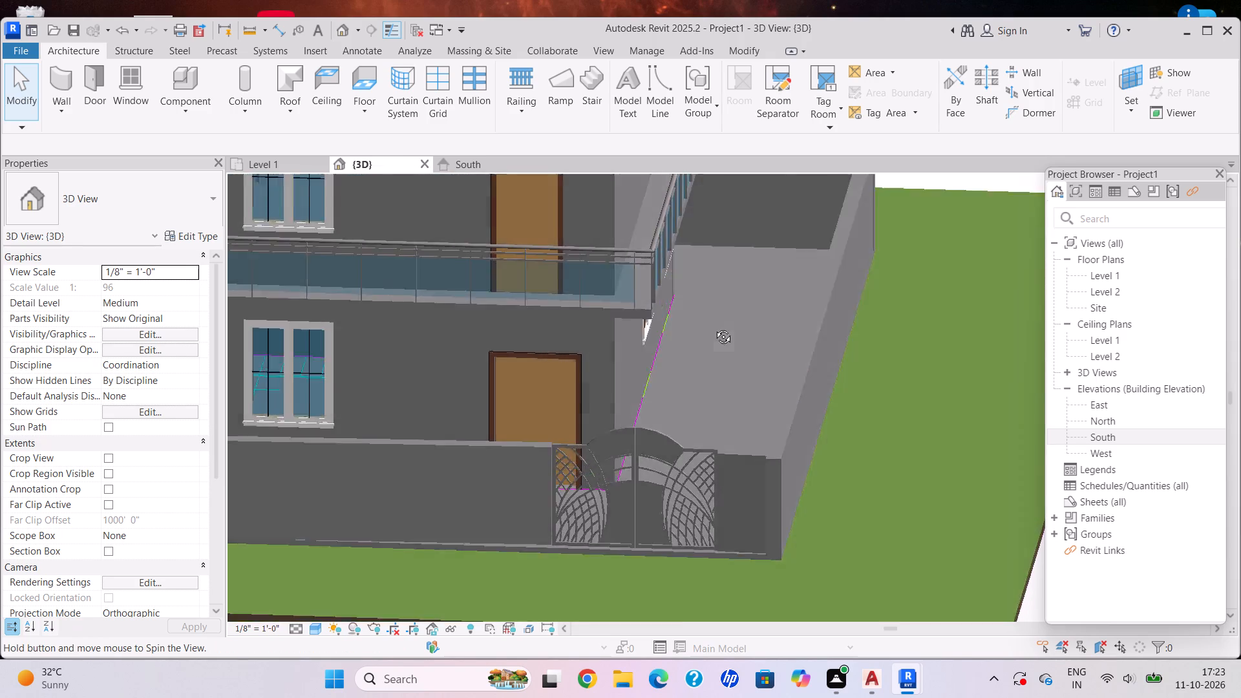
pyautogui.moveTo(714, 327); pyautogui.dragTo(752, 310, button='middle')
# Nudge the short boundary wall between the gate and the corner outward towards the floor's front edge.
pyautogui.scroll(4, 758, 431)
pyautogui.keyDown('shift'); pyautogui.moveTo(758, 447); pyautogui.dragTo(792, 484, button='middle'); pyautogui.keyUp('shift')
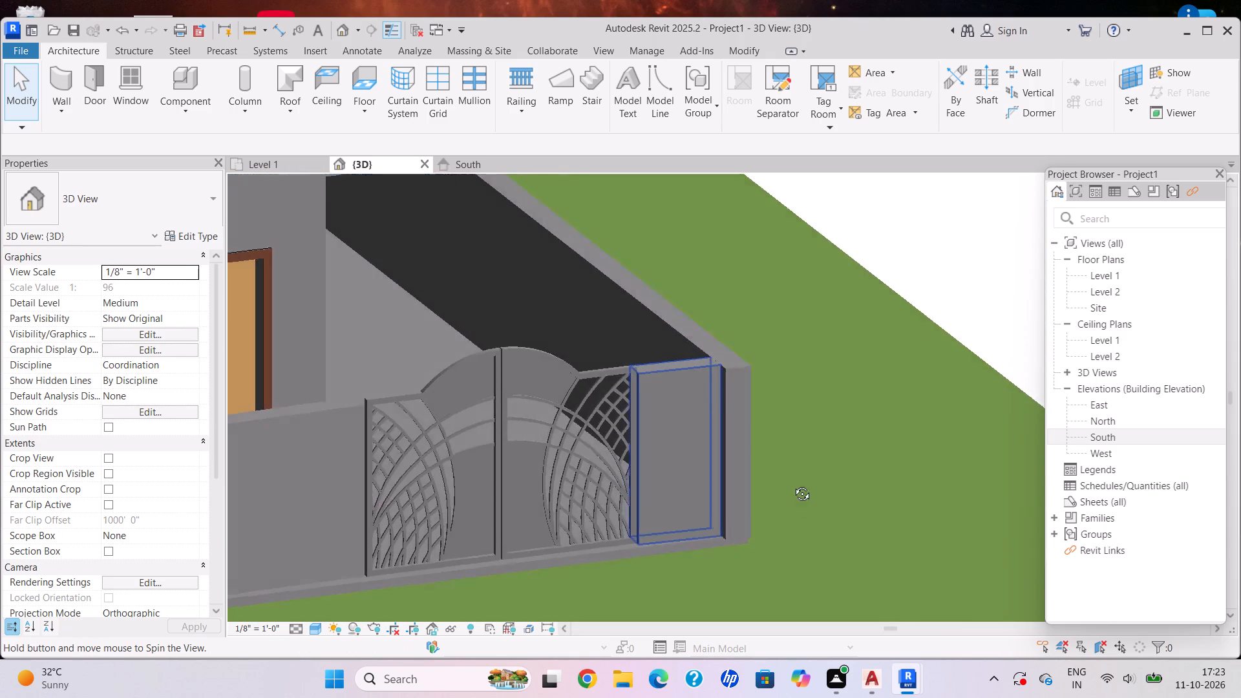
pyautogui.keyDown('shift'); pyautogui.moveTo(792, 484); pyautogui.dragTo(800, 547, button='middle'); pyautogui.keyUp('shift')
pyautogui.scroll(1, 675, 380)
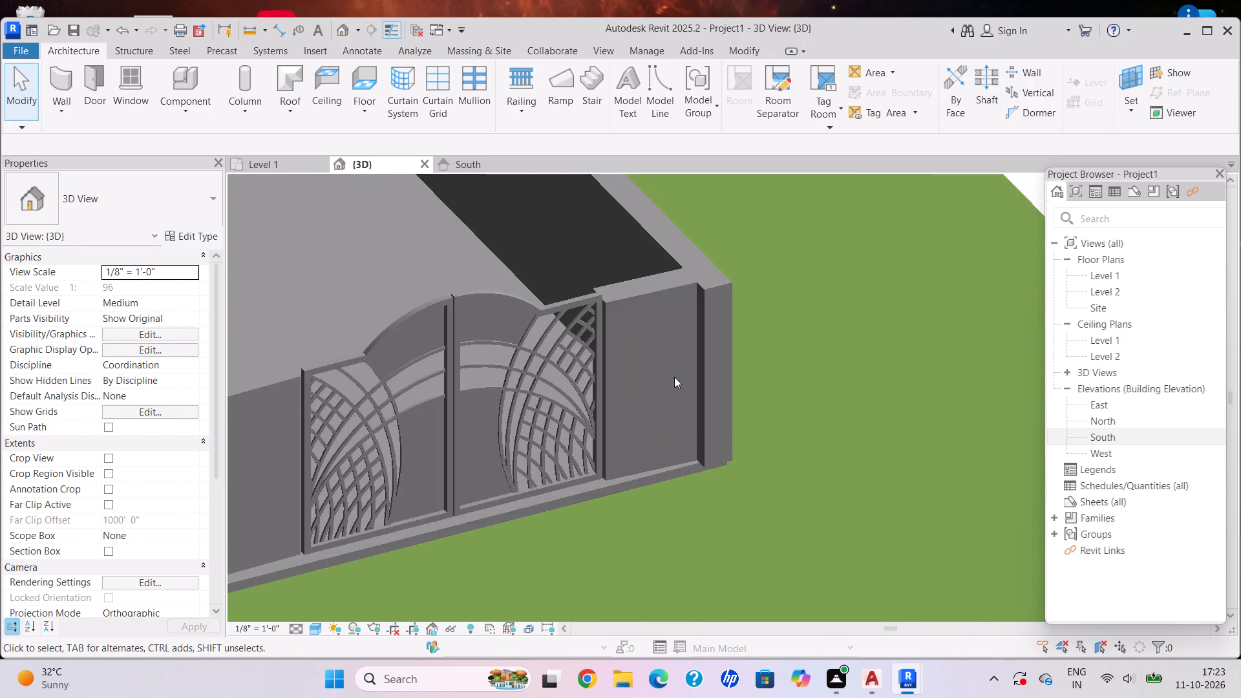
pyautogui.scroll(3, 673, 376)
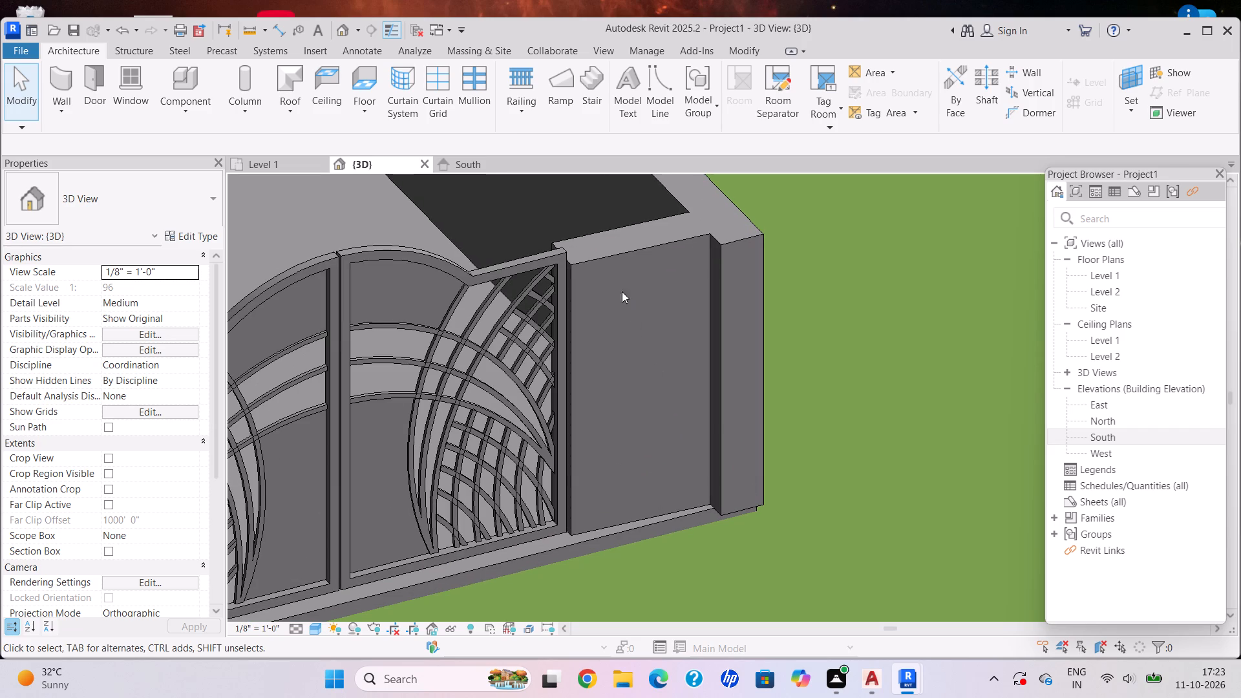
pyautogui.click(599, 259)
pyautogui.scroll(3, 698, 483)
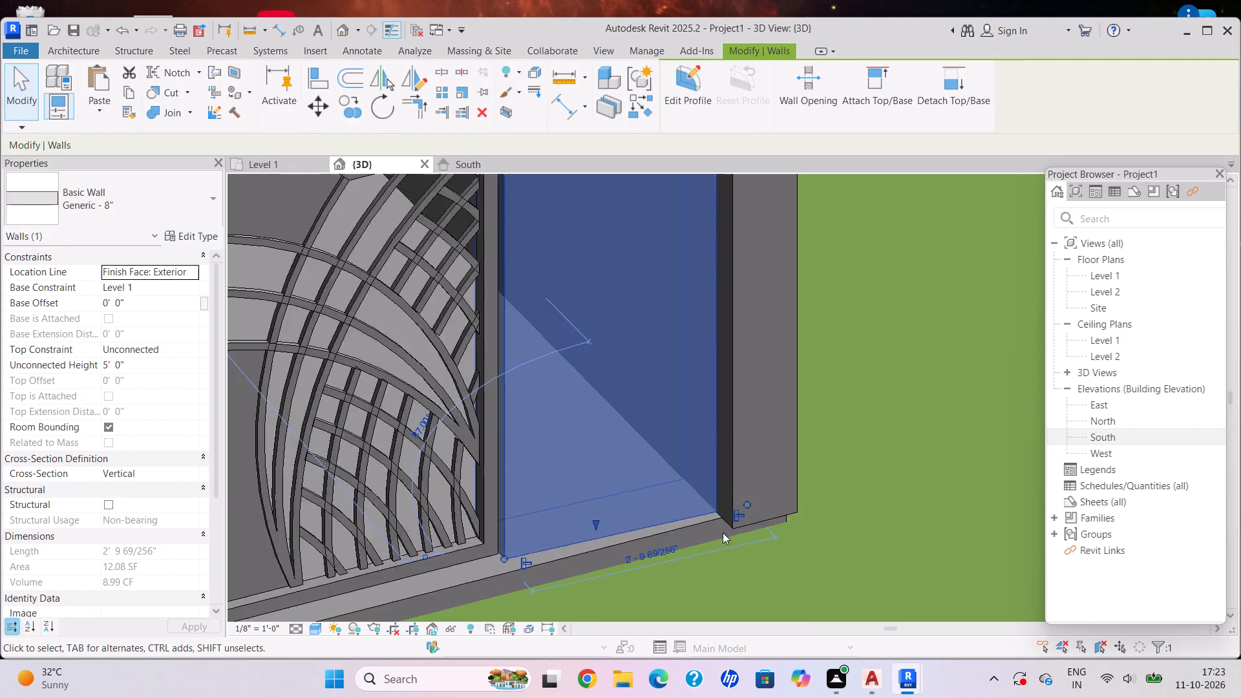
pyautogui.scroll(5, 723, 533)
pyautogui.press('Down')
pyautogui.press('Down')
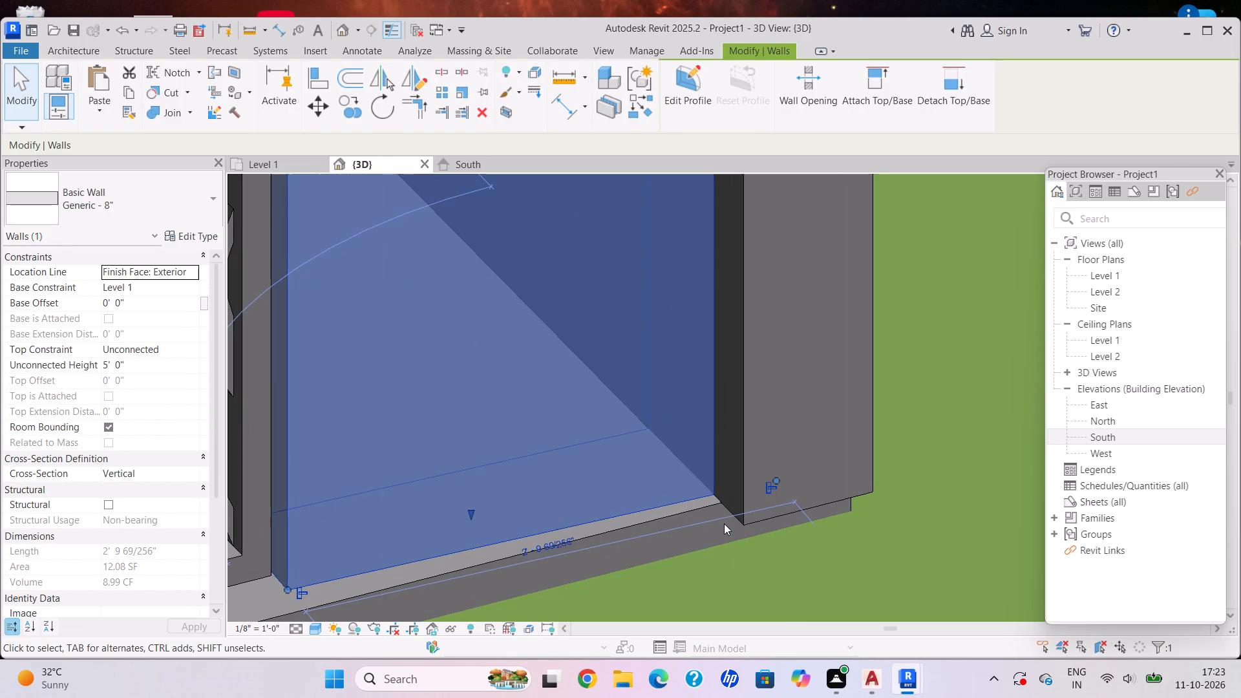
pyautogui.press('Down')
pyautogui.press('Down')
pyautogui.press('Down')
pyautogui.press('Down')
pyautogui.press('Down')
pyautogui.press('Down')
pyautogui.press('Down')
pyautogui.scroll(-1, 743, 522)
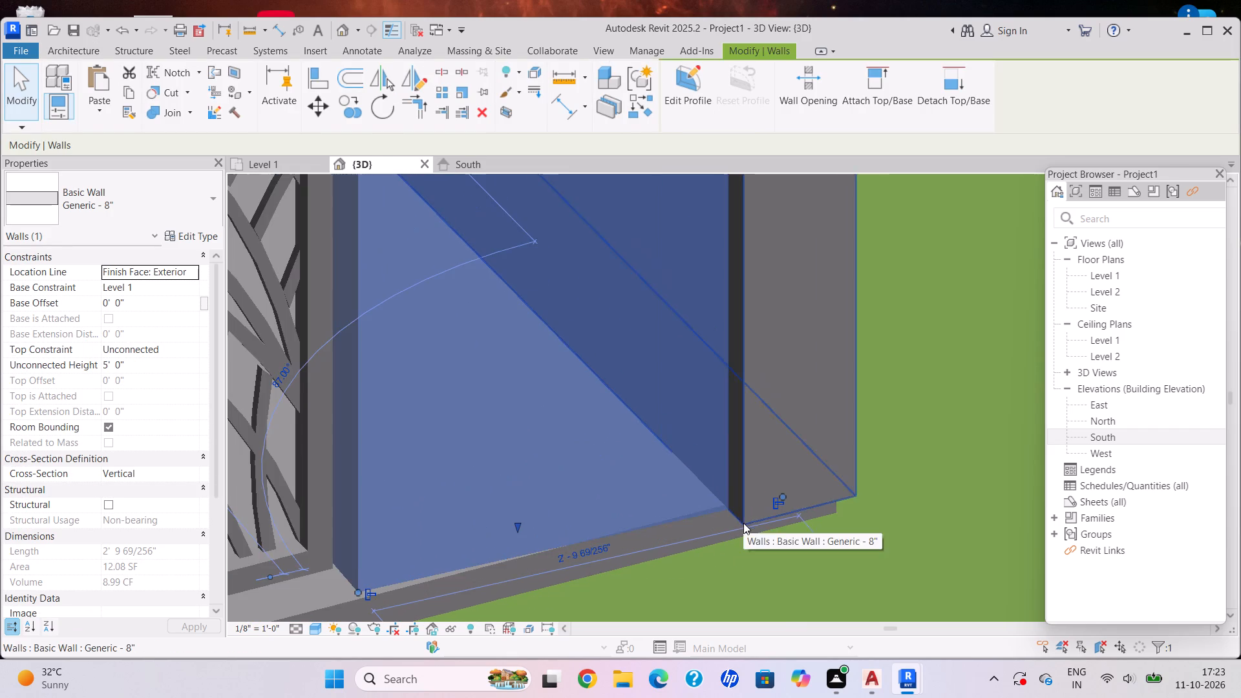
pyautogui.press('Escape')
# Examine how the ground floor's edge meets the base of the gate and the adjoining boundary wall.
pyautogui.scroll(-2, 758, 533)
pyautogui.moveTo(752, 520); pyautogui.dragTo(737, 411, button='middle')
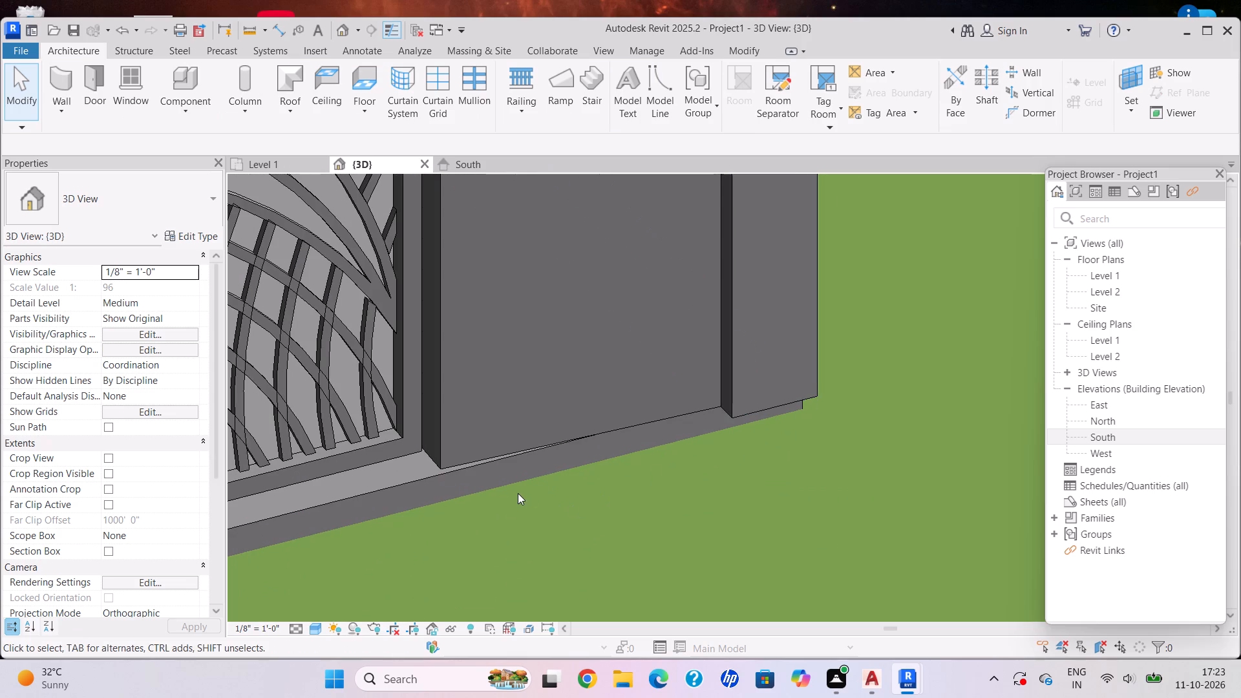
pyautogui.keyDown('shift'); pyautogui.moveTo(509, 484); pyautogui.dragTo(498, 469, button='middle'); pyautogui.keyUp('shift')
pyautogui.keyDown('shift'); pyautogui.middleClick(494, 457); pyautogui.keyUp('shift')
pyautogui.moveTo(687, 497); pyautogui.dragTo(687, 430, button='middle')
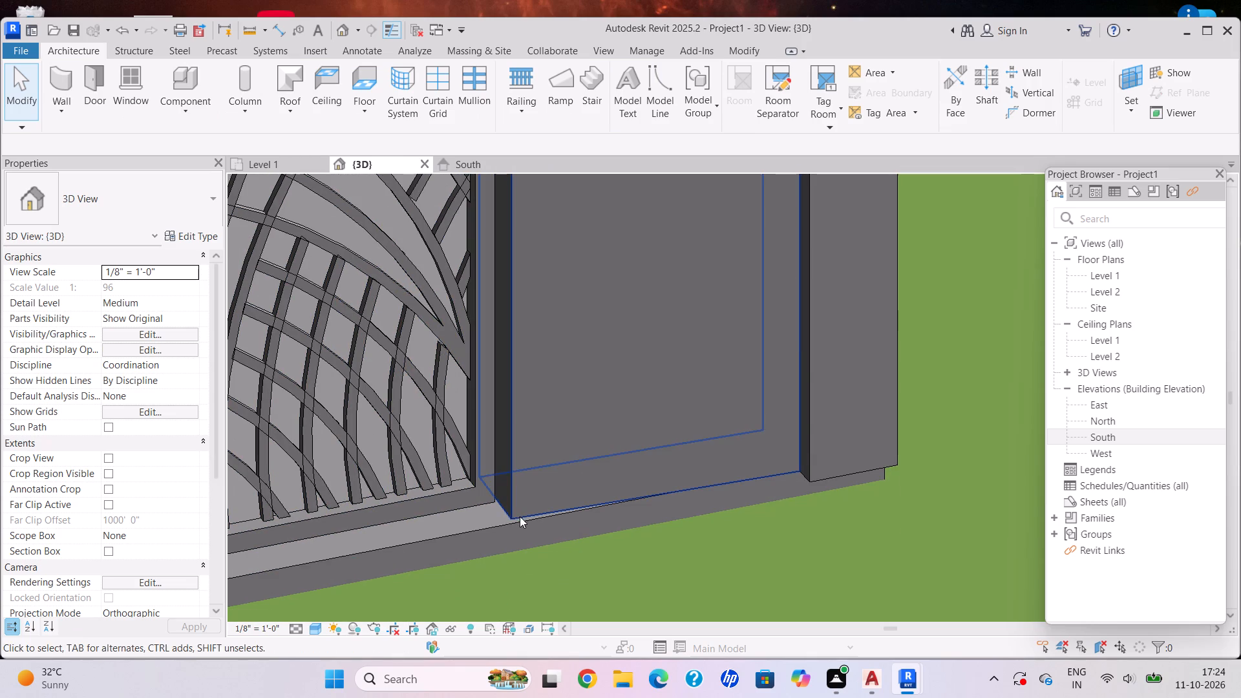
pyautogui.scroll(5, 441, 548)
pyautogui.click(444, 525)
pyautogui.scroll(-8, 702, 535)
pyautogui.middleClick(704, 523)
pyautogui.moveTo(648, 516); pyautogui.dragTo(610, 522, button='middle')
pyautogui.keyDown('shift'); pyautogui.moveTo(624, 531); pyautogui.dragTo(590, 485, button='middle'); pyautogui.keyUp('shift')
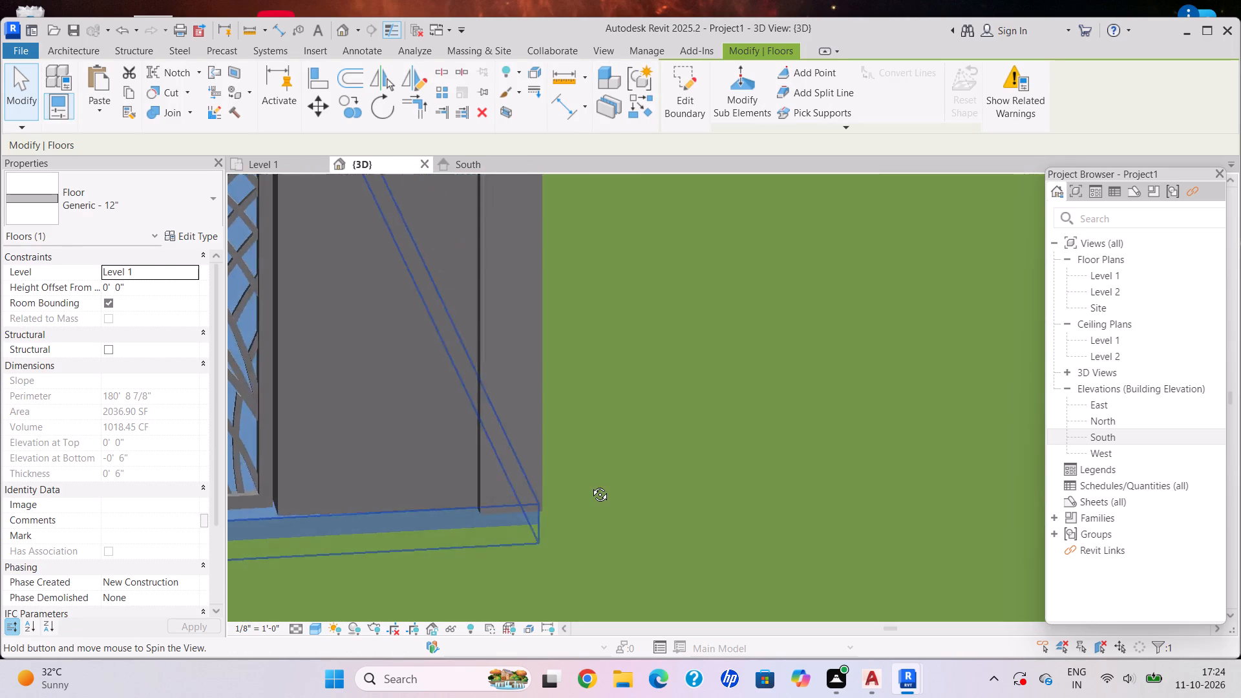
pyautogui.keyDown('shift'); pyautogui.moveTo(590, 485); pyautogui.dragTo(587, 476, button='middle'); pyautogui.keyUp('shift')
pyautogui.moveTo(622, 460); pyautogui.dragTo(1045, 456, button='middle')
pyautogui.scroll(-6, 700, 551)
pyautogui.moveTo(608, 490); pyautogui.dragTo(685, 520, button='middle')
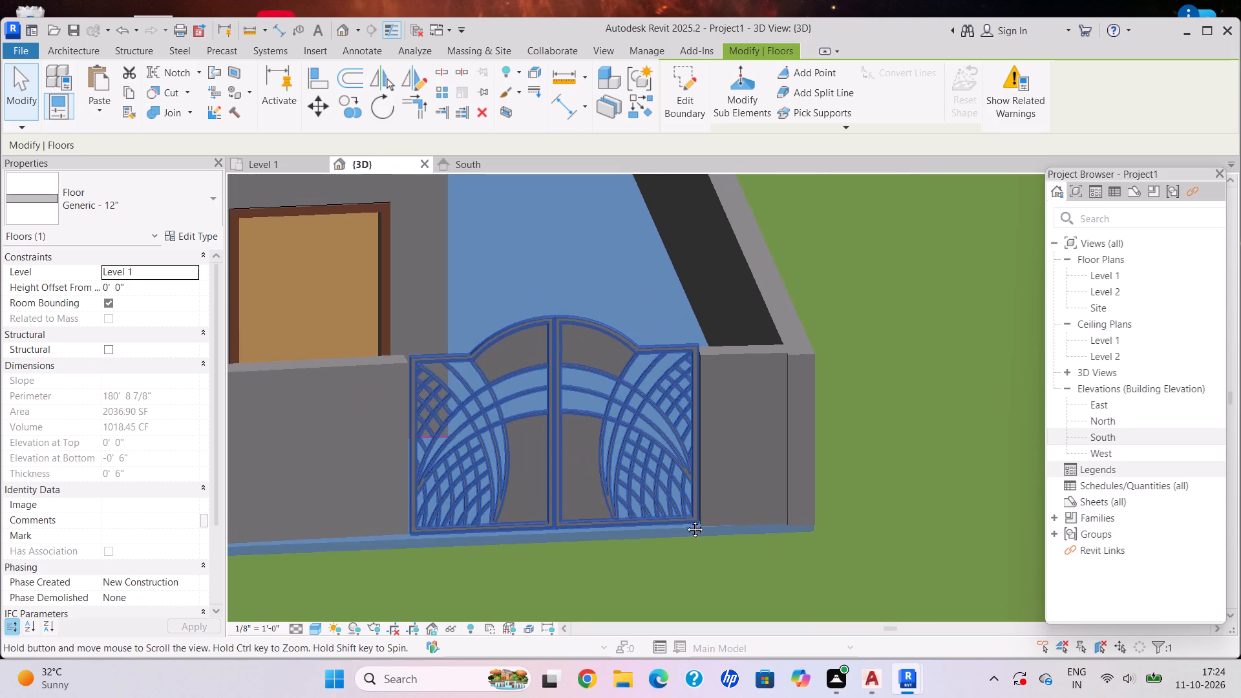
pyautogui.moveTo(685, 520); pyautogui.dragTo(690, 520, button='middle')
pyautogui.keyDown('shift'); pyautogui.moveTo(815, 529); pyautogui.dragTo(787, 451, button='middle'); pyautogui.keyUp('shift')
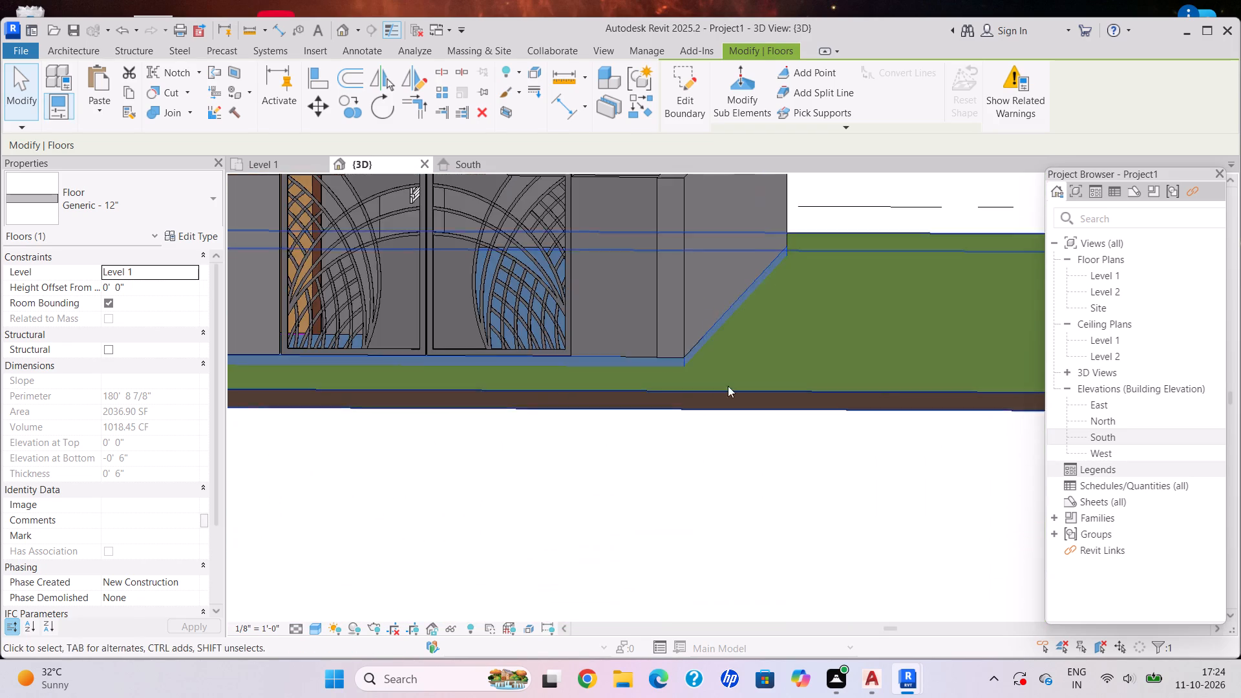
pyautogui.moveTo(641, 328); pyautogui.dragTo(683, 448, button='middle')
pyautogui.scroll(10, 699, 462)
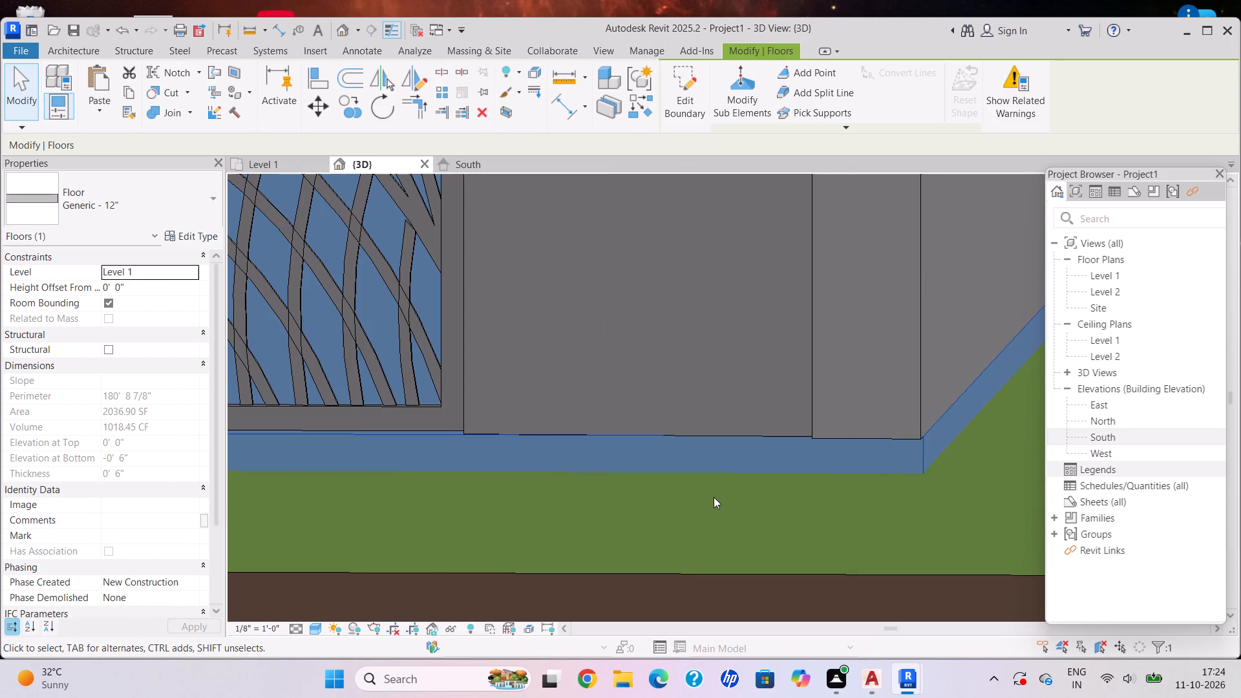
pyautogui.press('Escape')
# Set the structure layer material of the Generic - 8" wall type to Softwood, Lumber via the ground-floor side wall.
pyautogui.scroll(-16, 753, 443)
pyautogui.moveTo(756, 430); pyautogui.dragTo(895, 489, button='middle')
pyautogui.scroll(1, 684, 427)
pyautogui.scroll(-3, 686, 424)
pyautogui.moveTo(686, 424); pyautogui.dragTo(688, 450, button='middle')
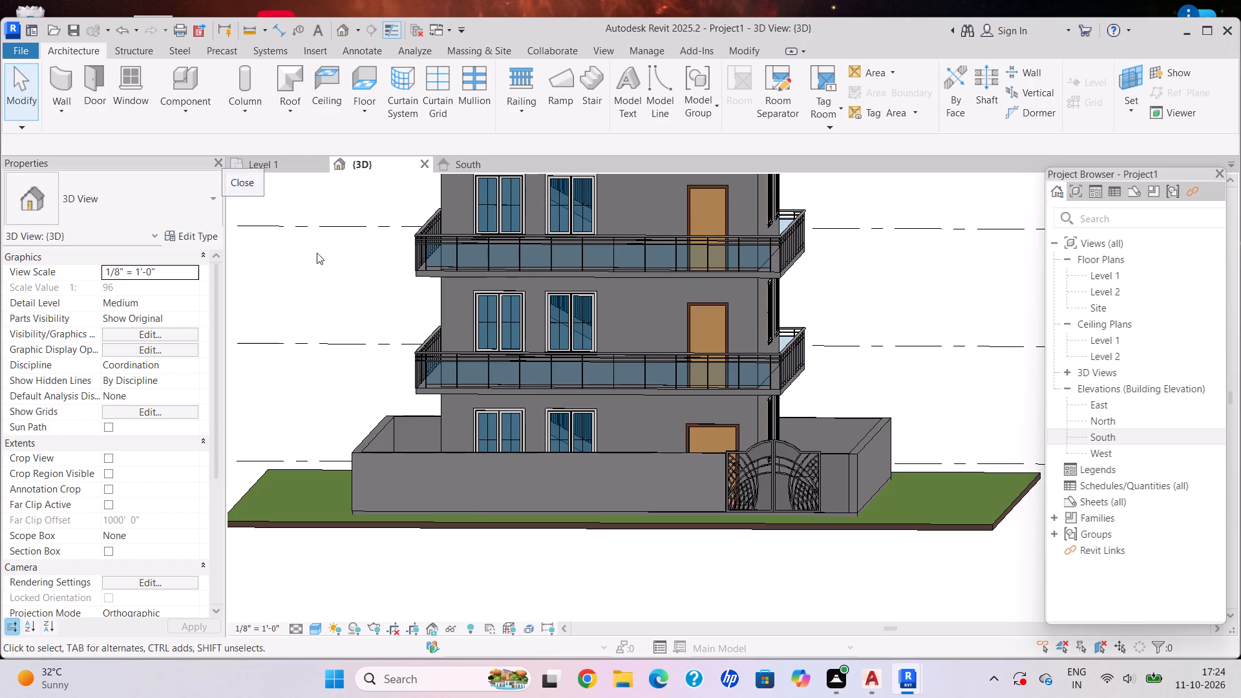
pyautogui.scroll(4, 755, 401)
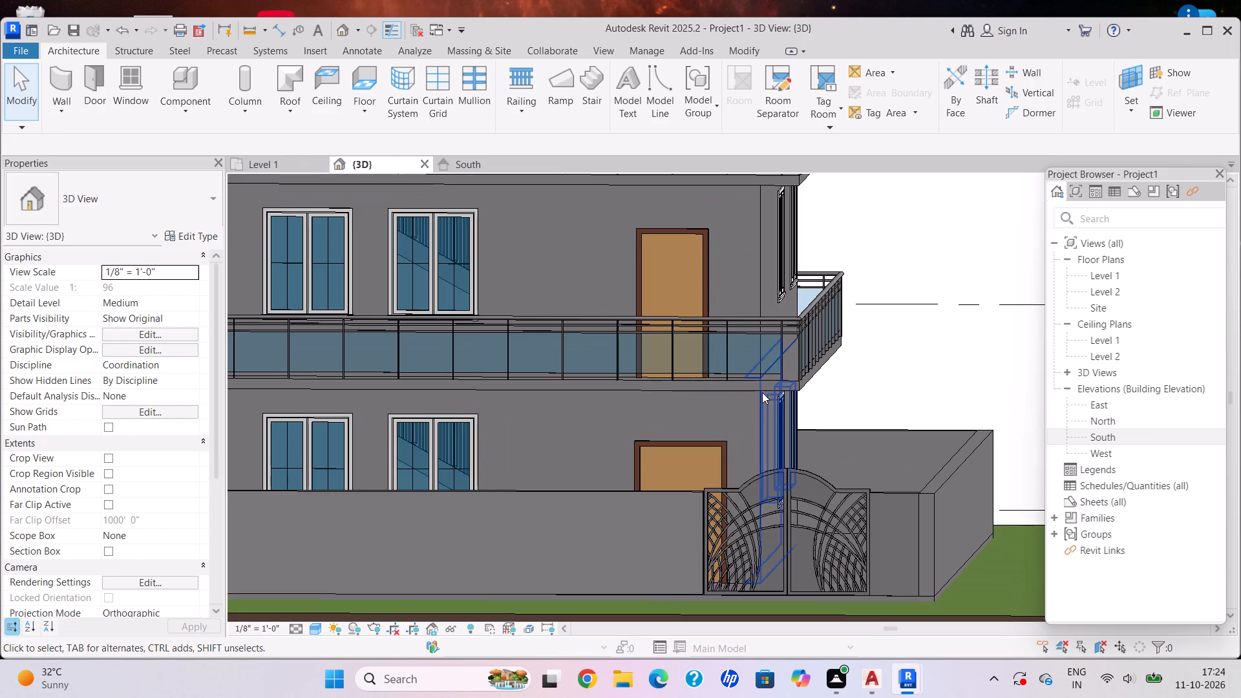
pyautogui.click(762, 390)
pyautogui.scroll(11, 774, 423)
pyautogui.press('`')
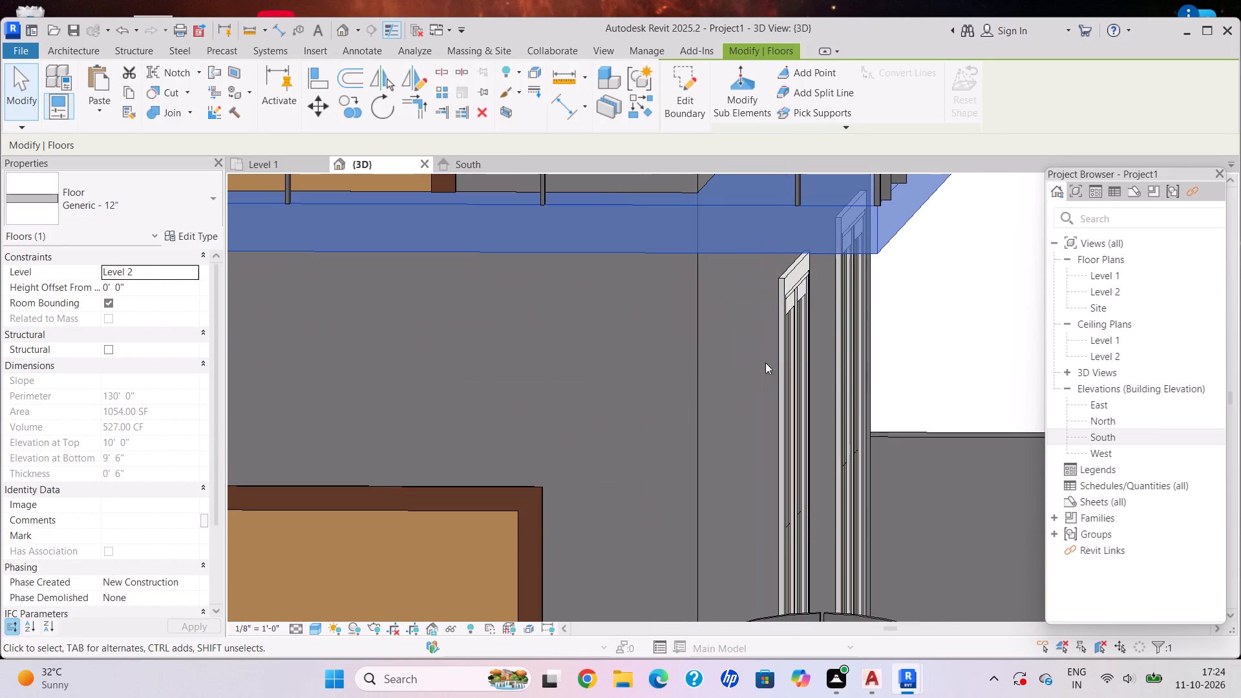
pyautogui.click(697, 334)
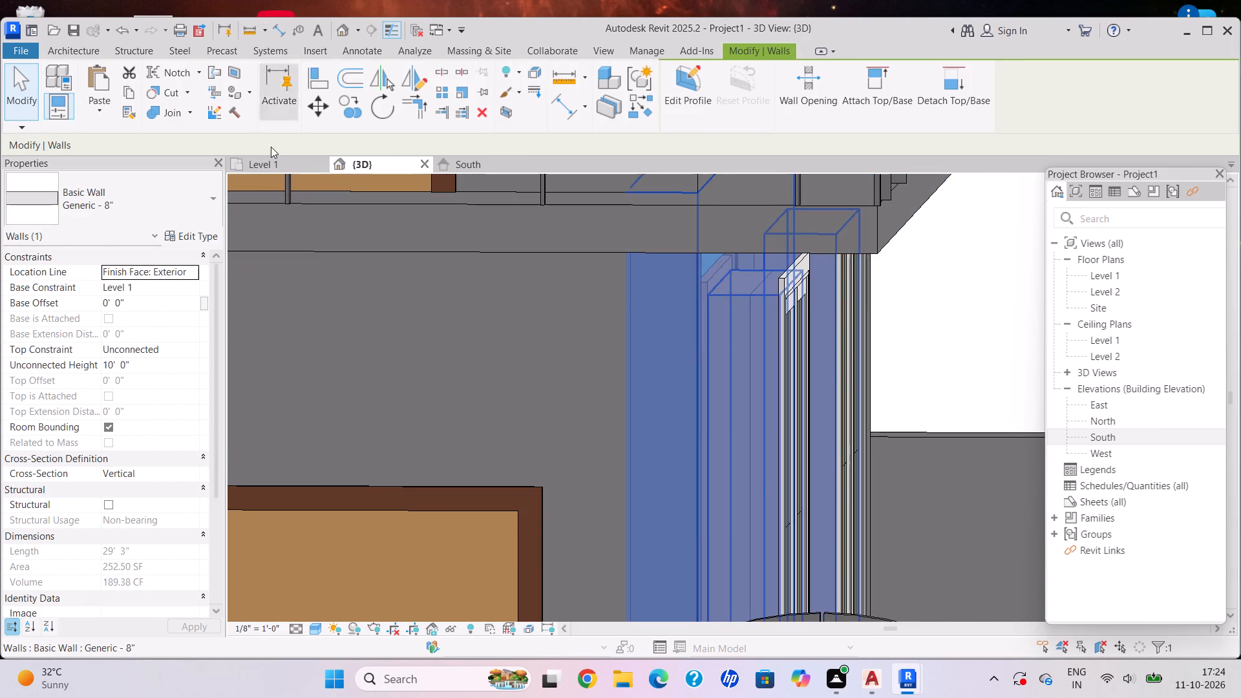
pyautogui.click(198, 237)
pyautogui.click(907, 250)
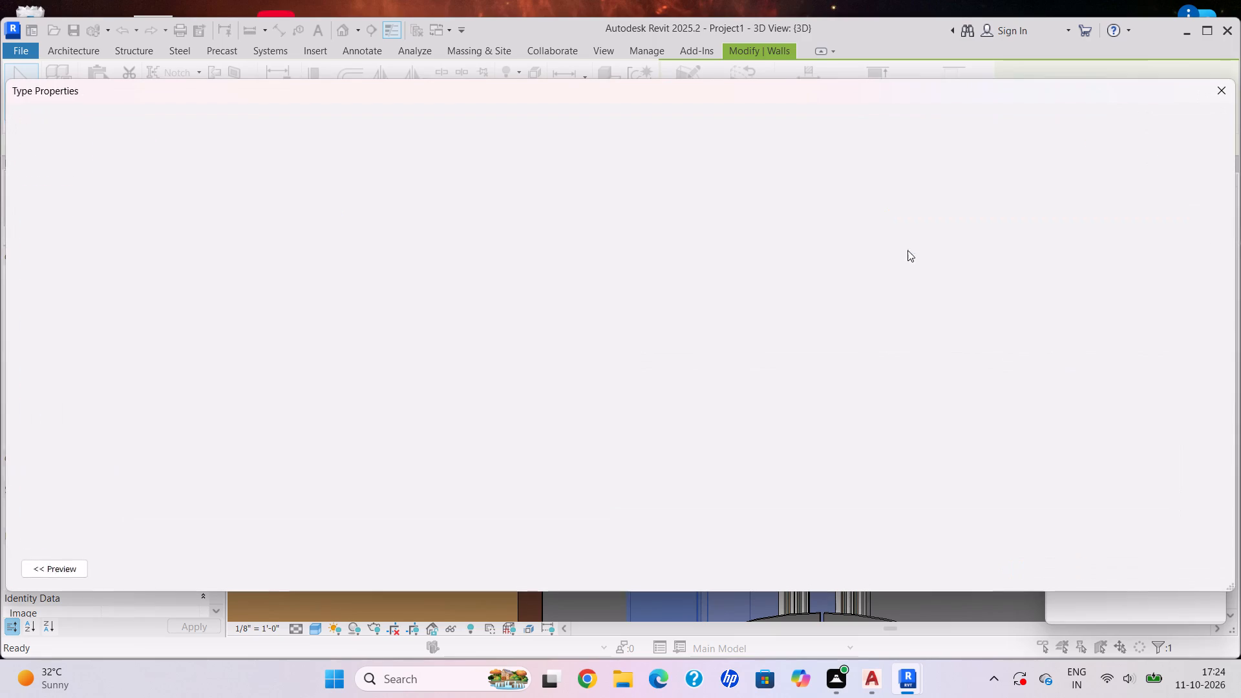
pyautogui.click(525, 240)
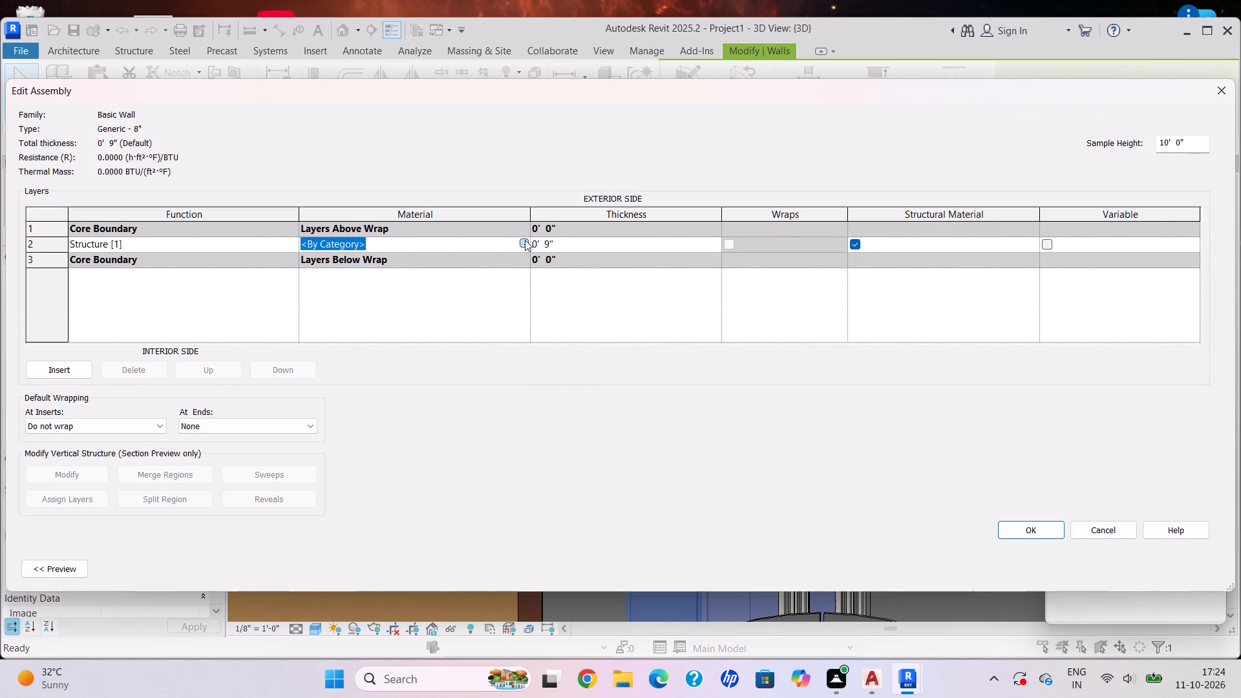
pyautogui.scroll(-5, 525, 381)
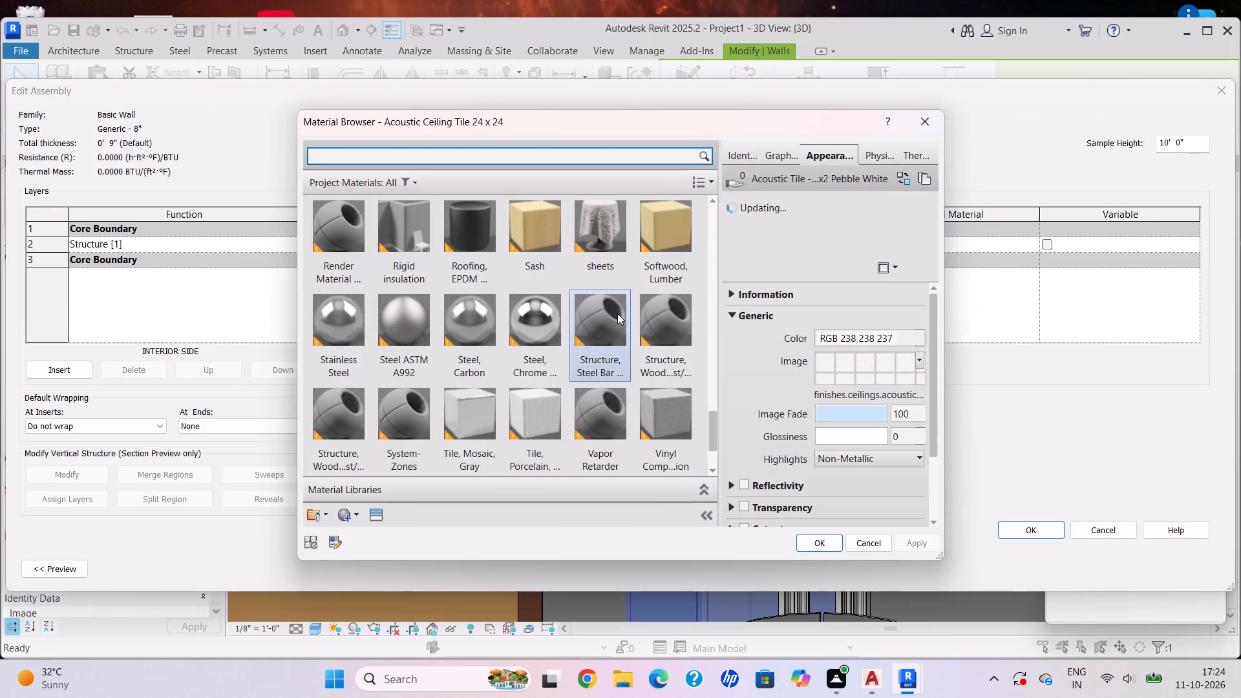
pyautogui.click(670, 240)
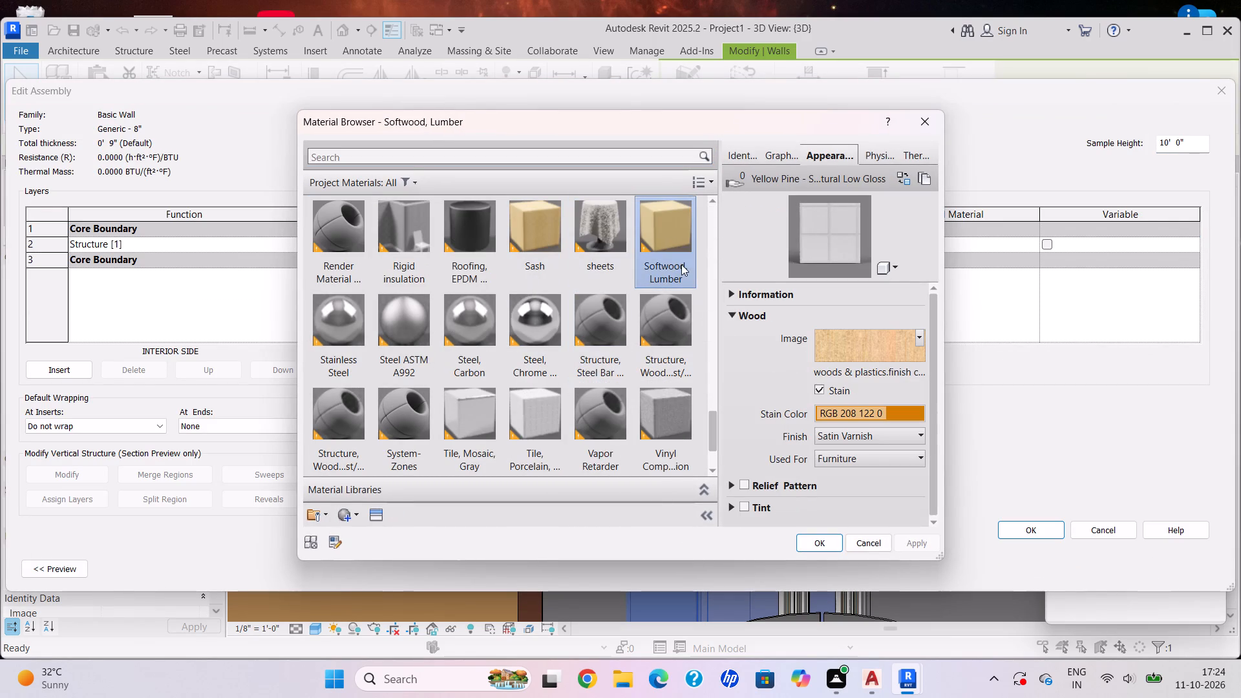
pyautogui.click(814, 543)
pyautogui.click(1030, 530)
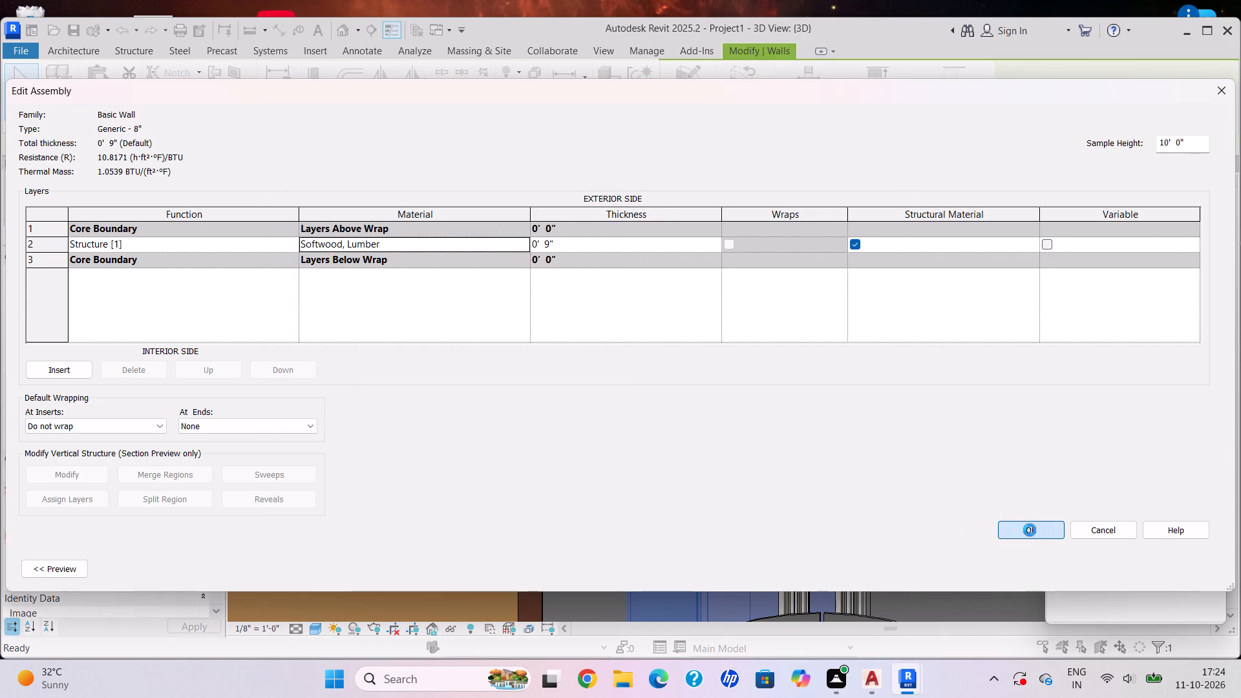
pyautogui.click(1183, 571)
pyautogui.click(1048, 566)
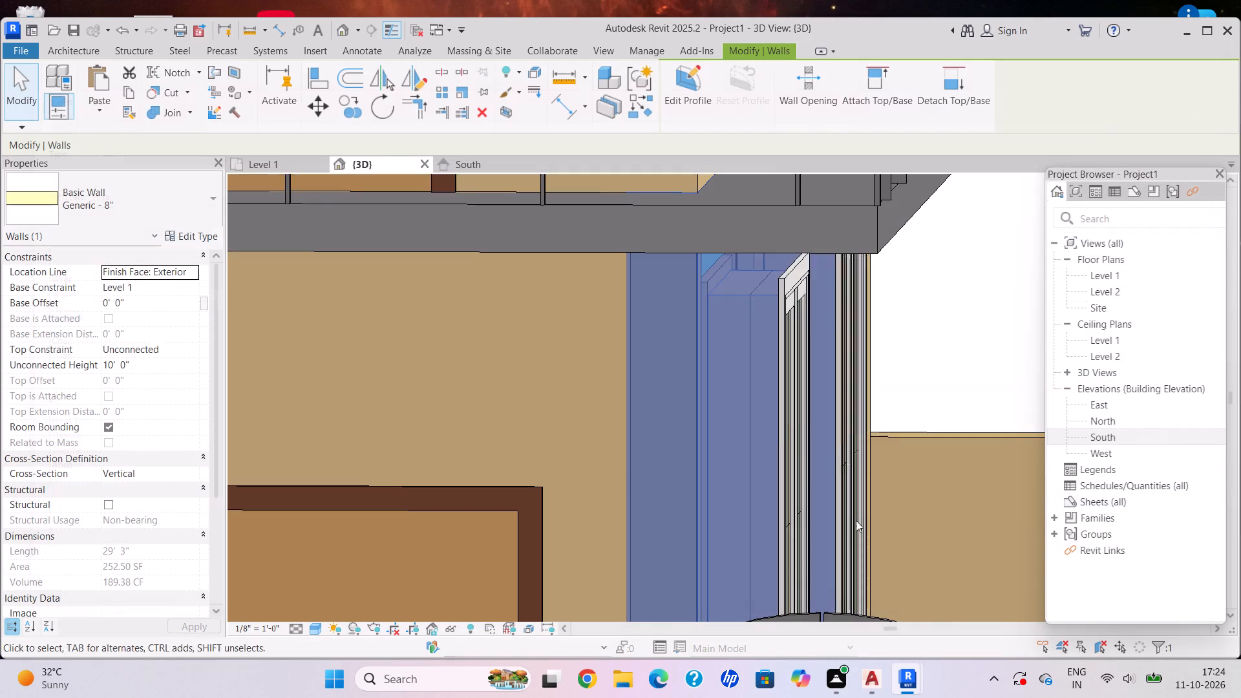
# Look through the project materials for another structure material for the upper-storey side wall's Generic - 8" type.
pyautogui.press('`')
pyautogui.scroll(-18, 749, 515)
pyautogui.press('`')
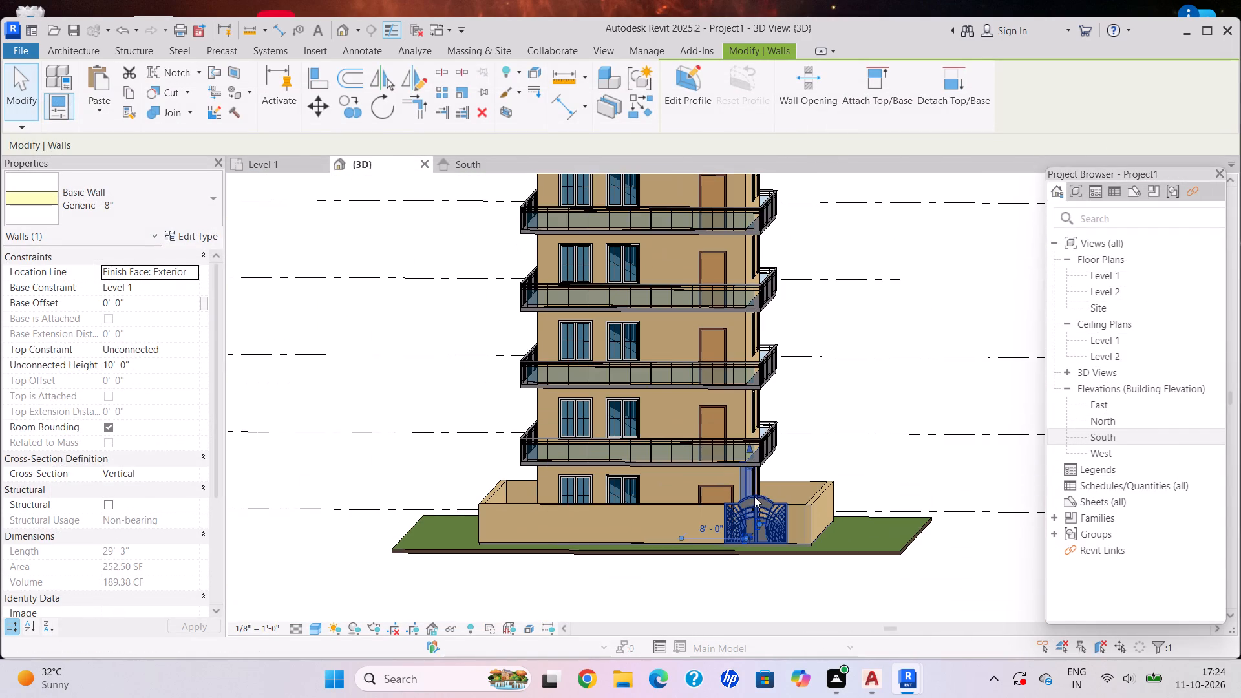
pyautogui.middleClick(707, 539)
pyautogui.scroll(-1, 705, 544)
pyautogui.scroll(15, 745, 440)
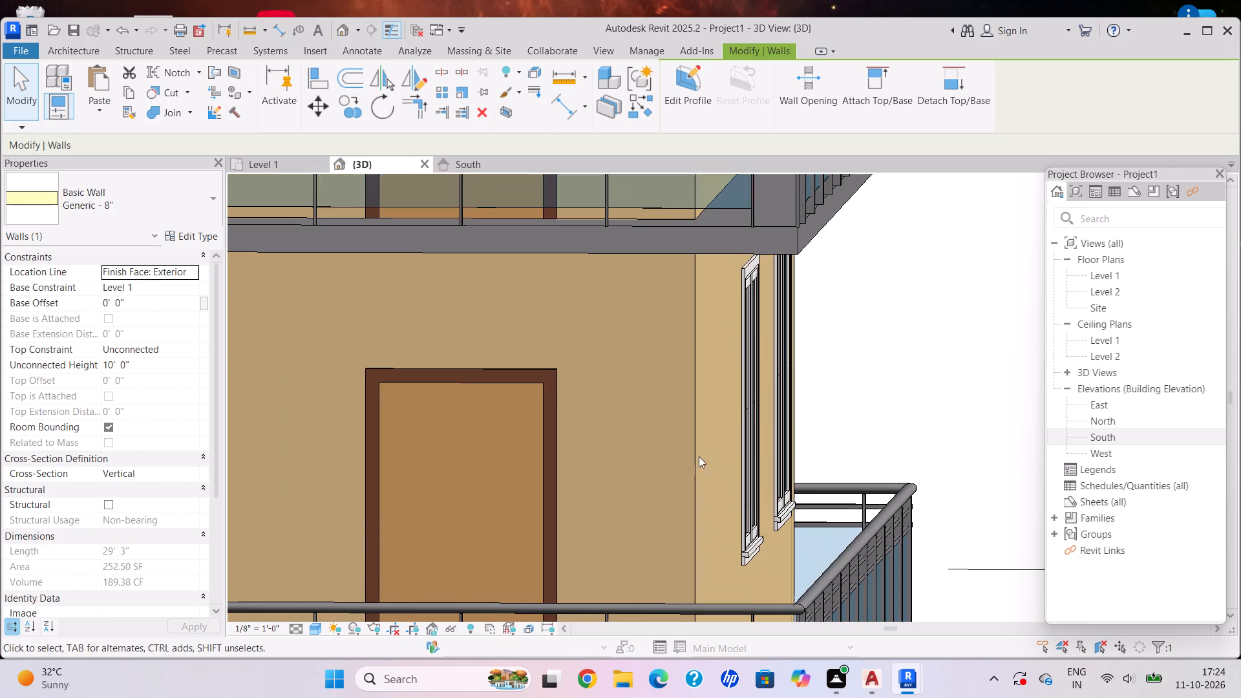
pyautogui.press('`')
pyautogui.click(692, 456)
pyautogui.click(202, 236)
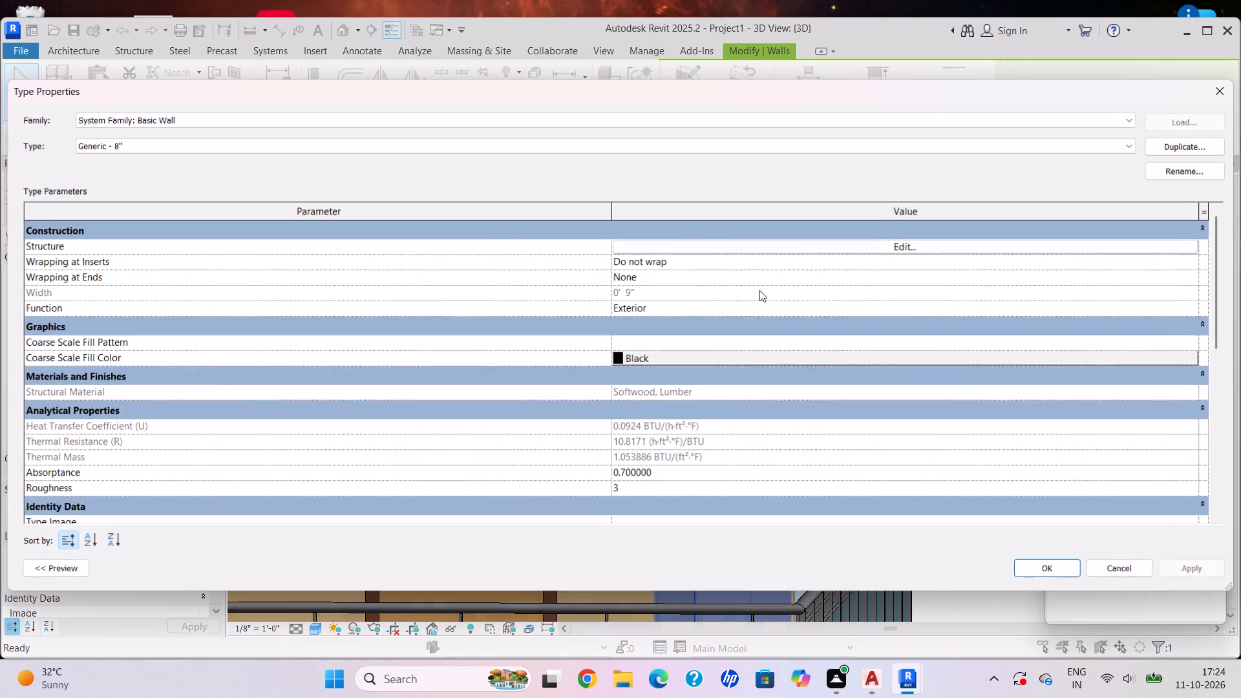
pyautogui.click(907, 247)
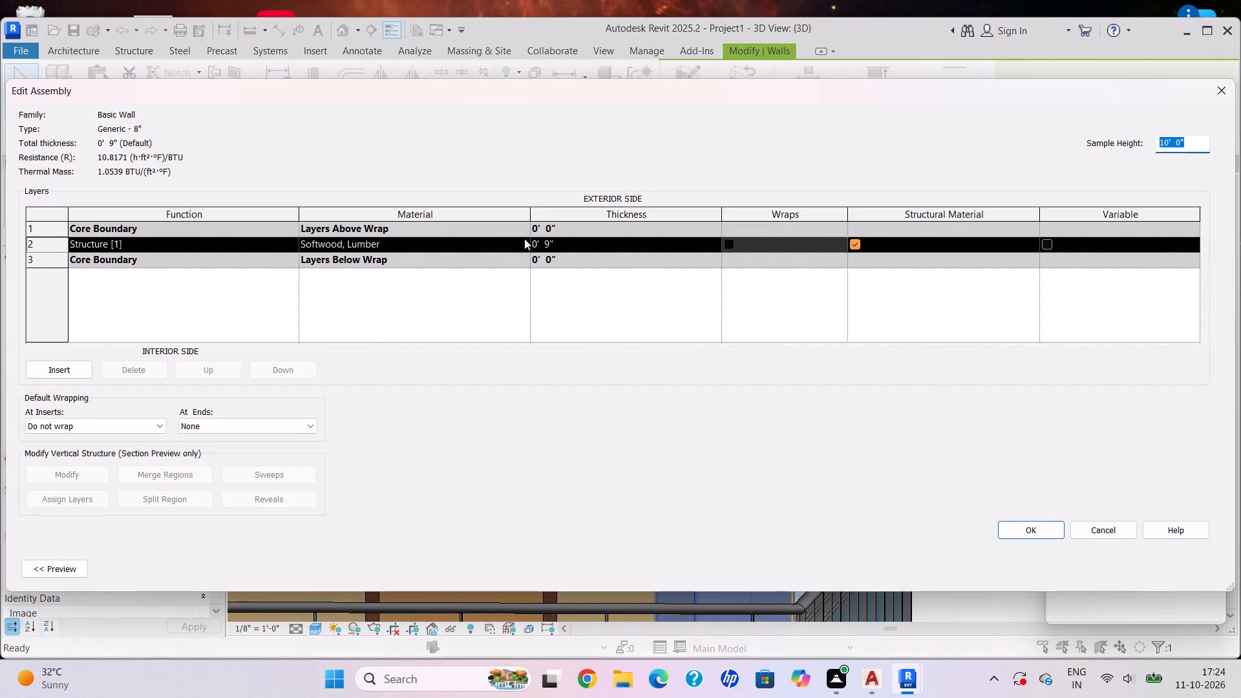
pyautogui.click(524, 238)
pyautogui.scroll(-4, 600, 386)
pyautogui.scroll(4, 600, 386)
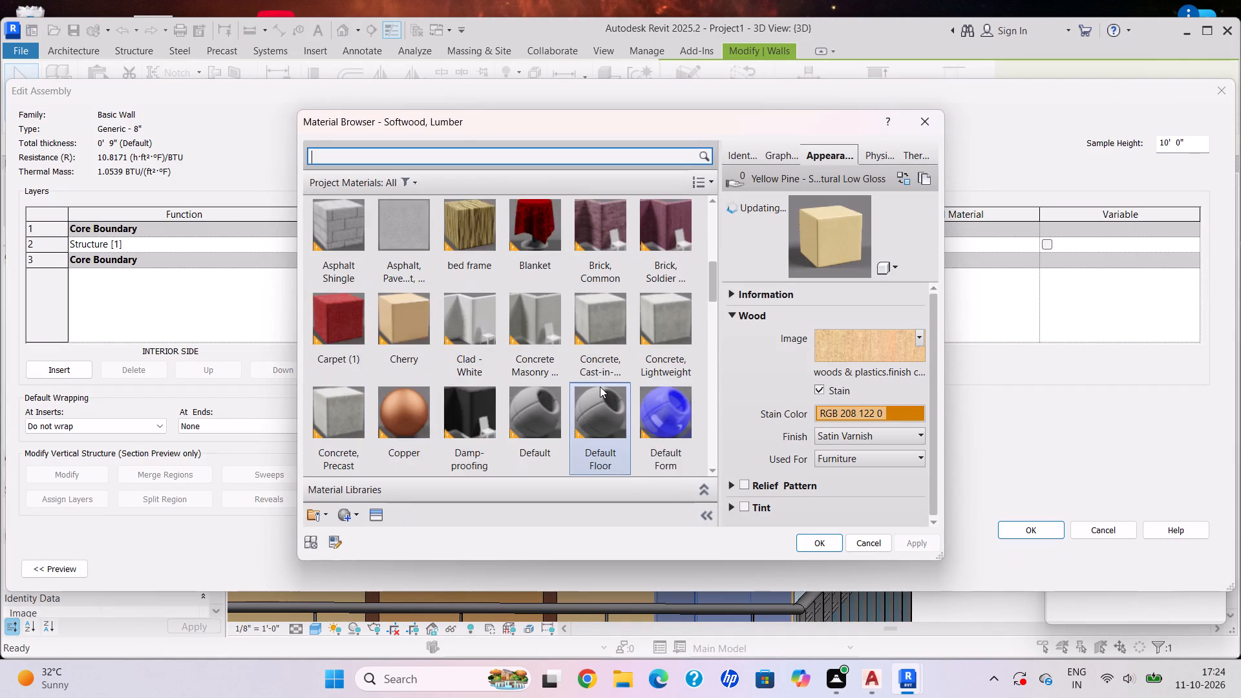
pyautogui.scroll(6, 600, 386)
pyautogui.scroll(-3, 611, 347)
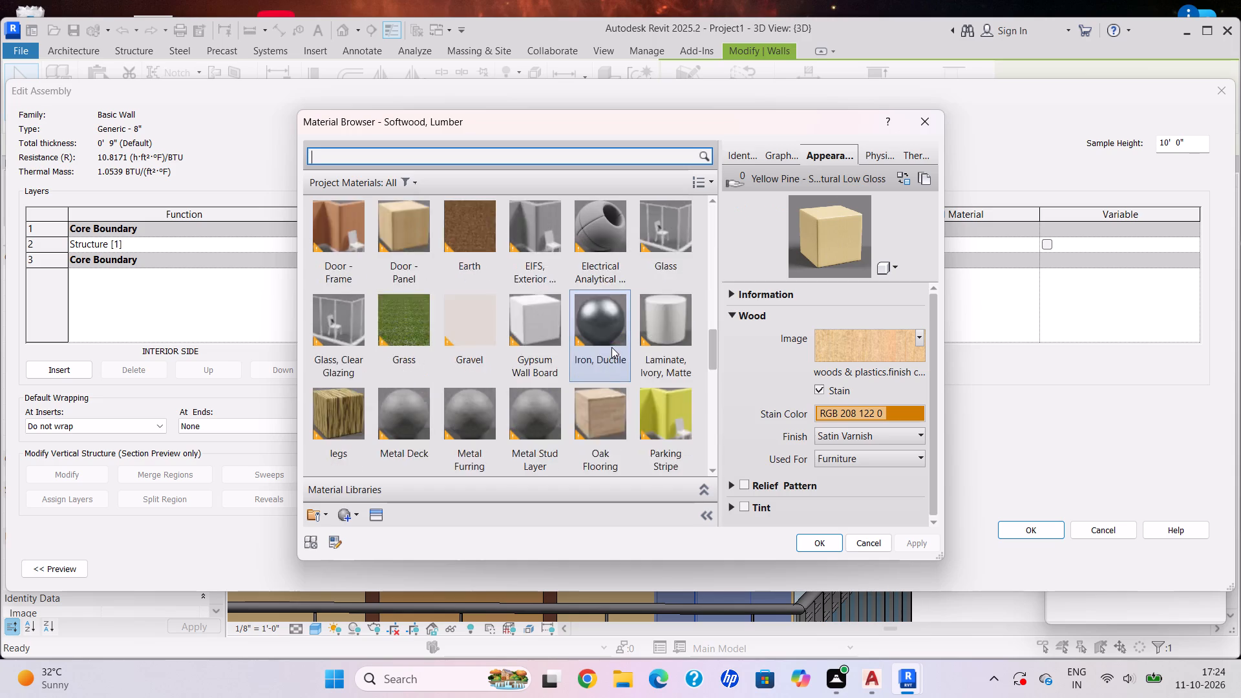
pyautogui.scroll(-1, 611, 347)
pyautogui.scroll(5, 611, 347)
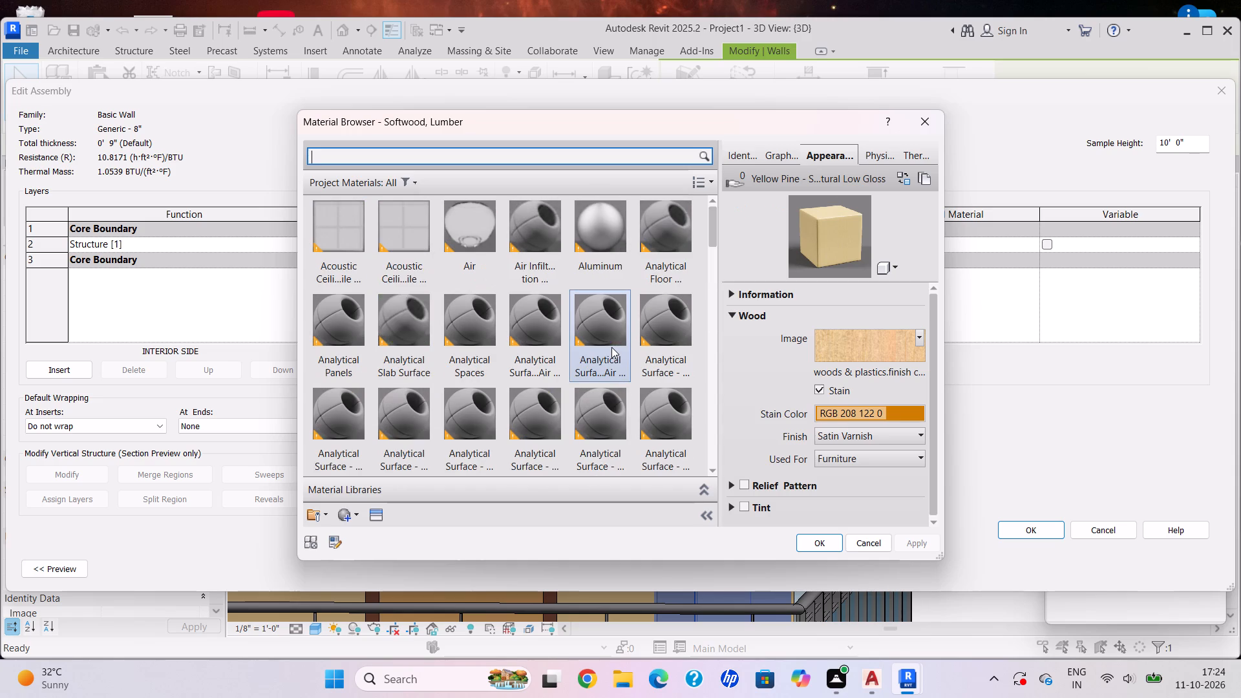
pyautogui.scroll(3, 611, 347)
pyautogui.scroll(-3, 611, 347)
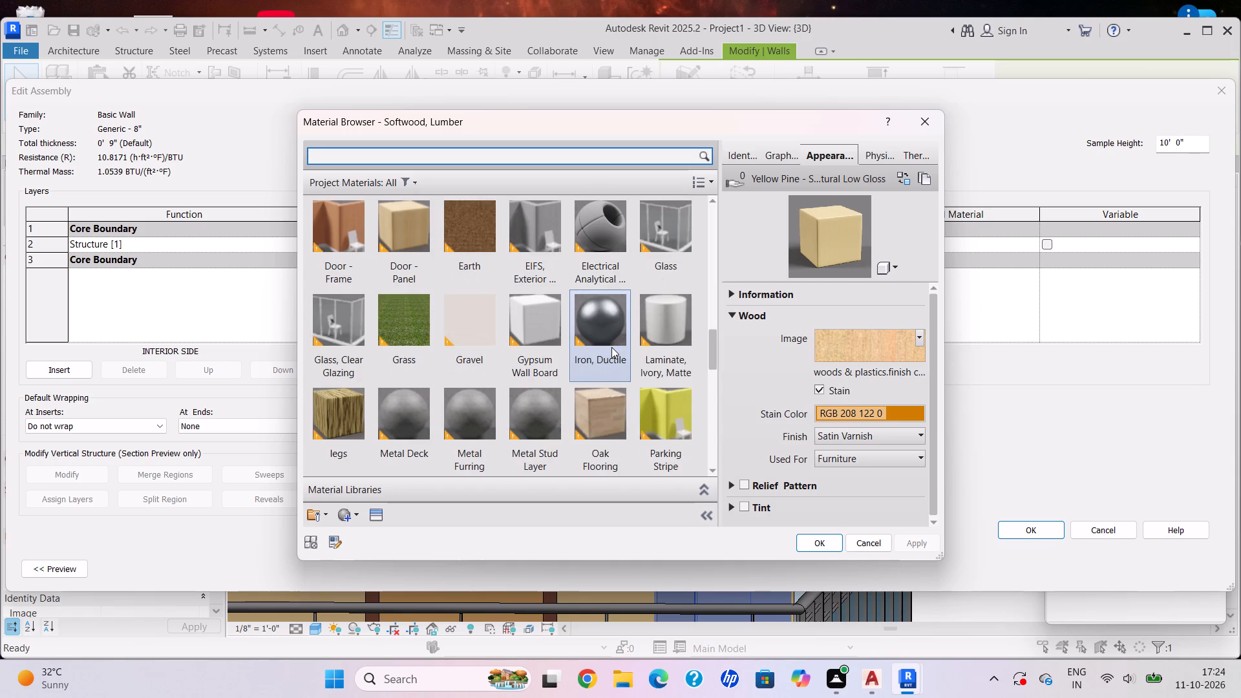
pyautogui.scroll(-7, 611, 347)
pyautogui.scroll(2, 611, 347)
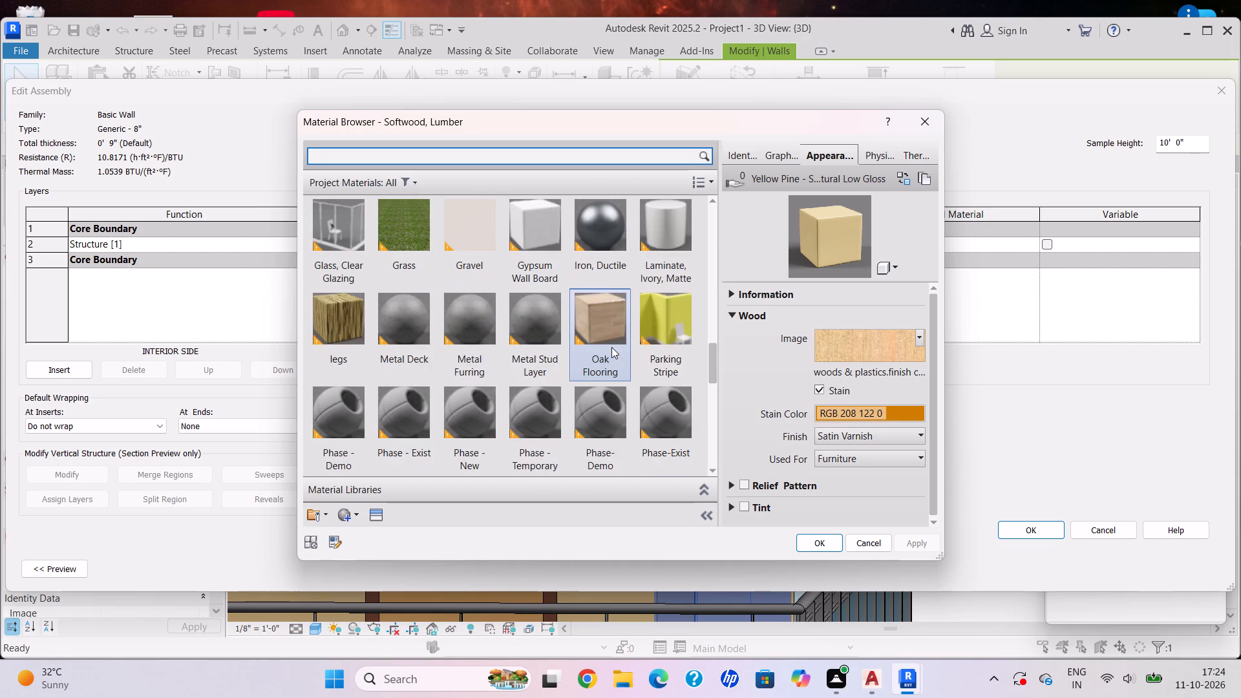
pyautogui.scroll(-1, 611, 347)
pyautogui.scroll(3, 611, 347)
pyautogui.scroll(-1, 611, 347)
pyautogui.scroll(1, 611, 347)
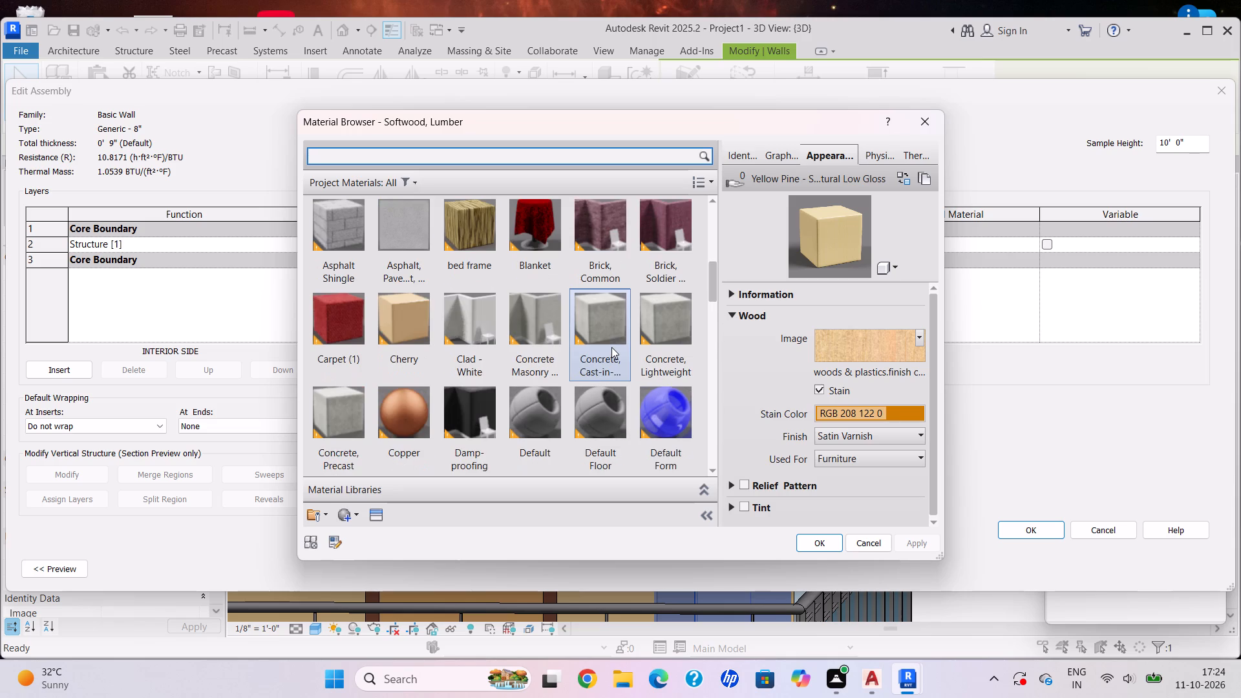
pyautogui.scroll(4, 611, 347)
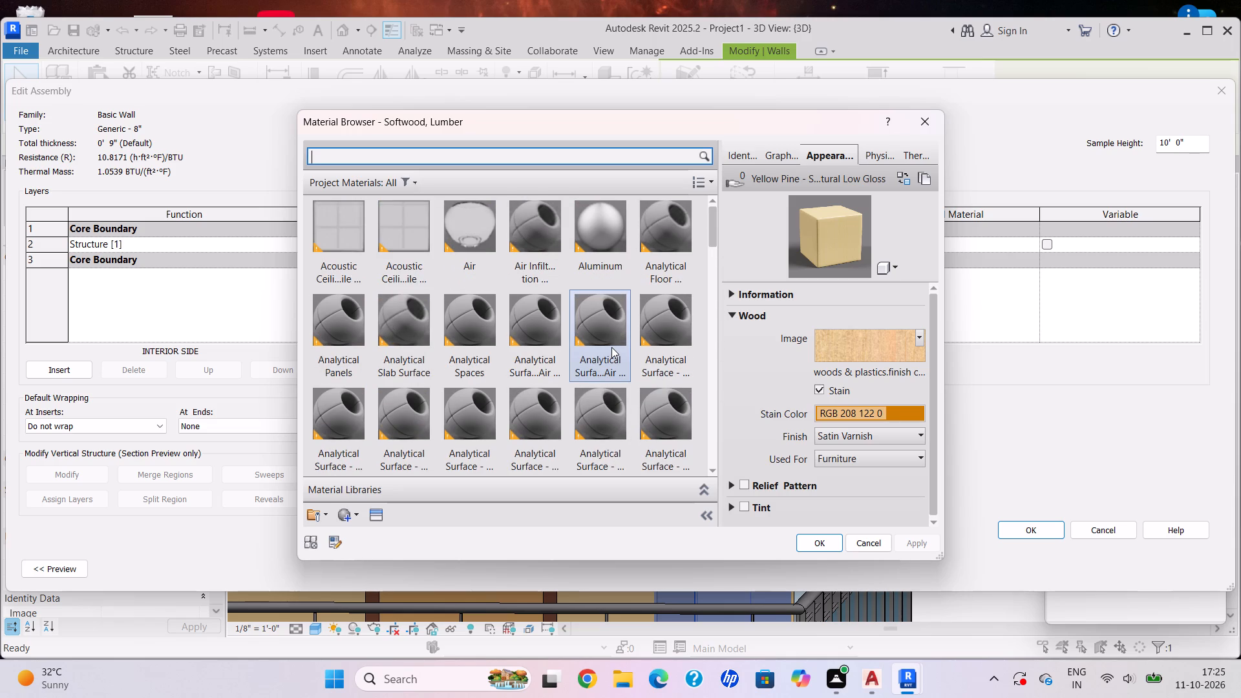
pyautogui.scroll(1, 611, 347)
pyautogui.scroll(-4, 611, 347)
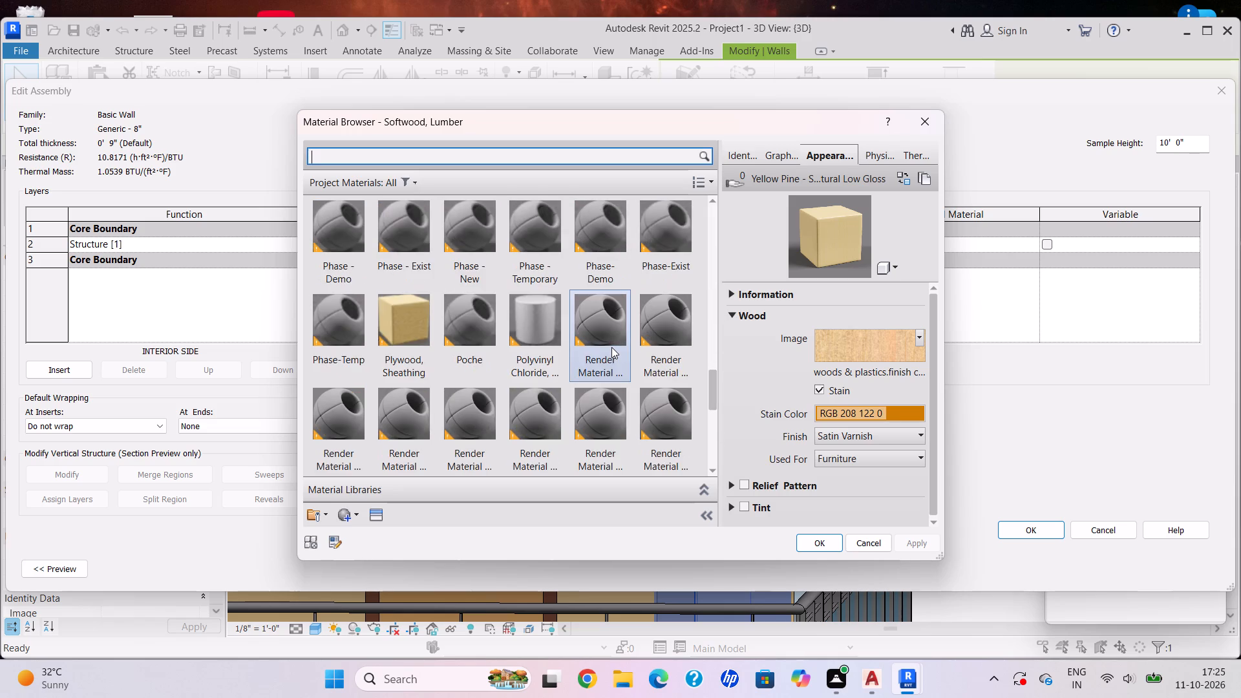
pyautogui.scroll(3, 611, 347)
pyautogui.scroll(-5, 611, 347)
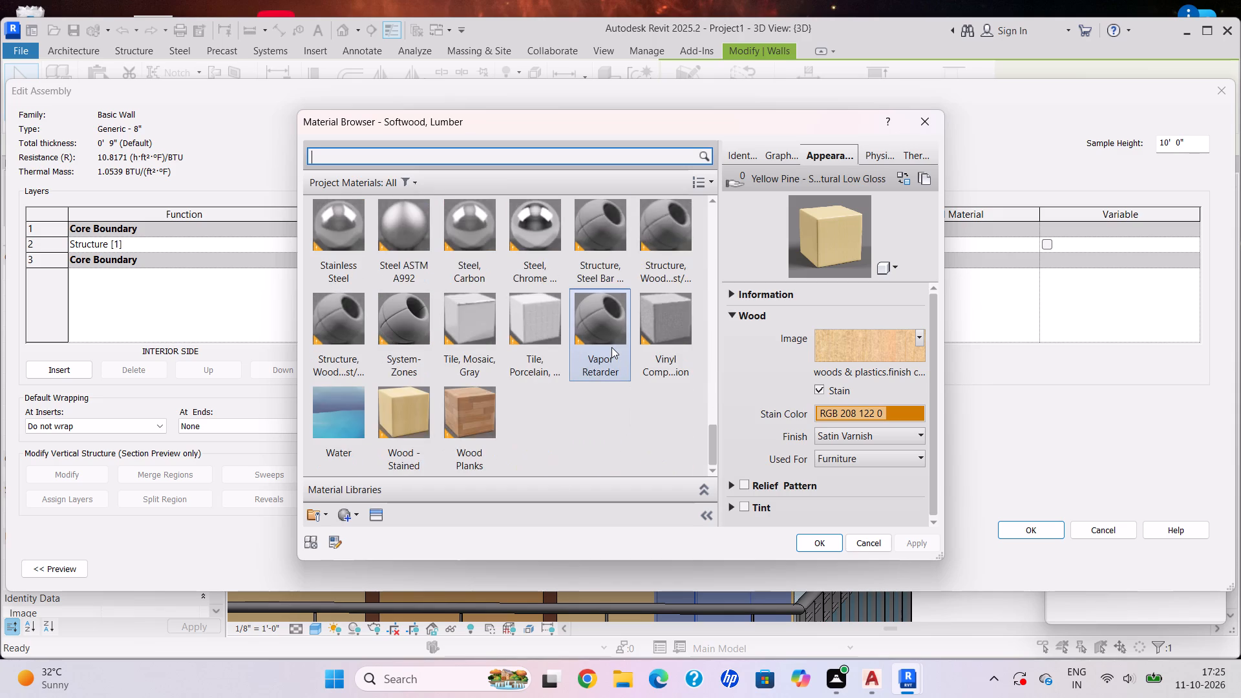
pyautogui.scroll(-2, 611, 347)
pyautogui.scroll(3, 611, 347)
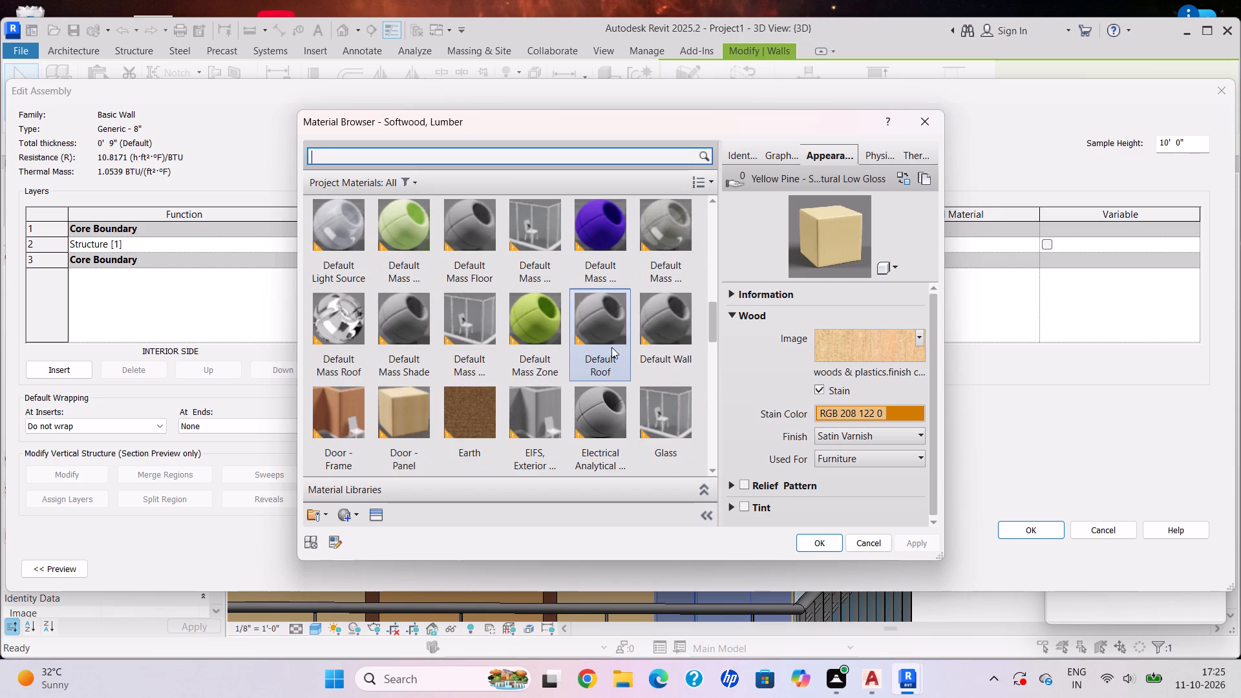
pyautogui.scroll(2, 611, 347)
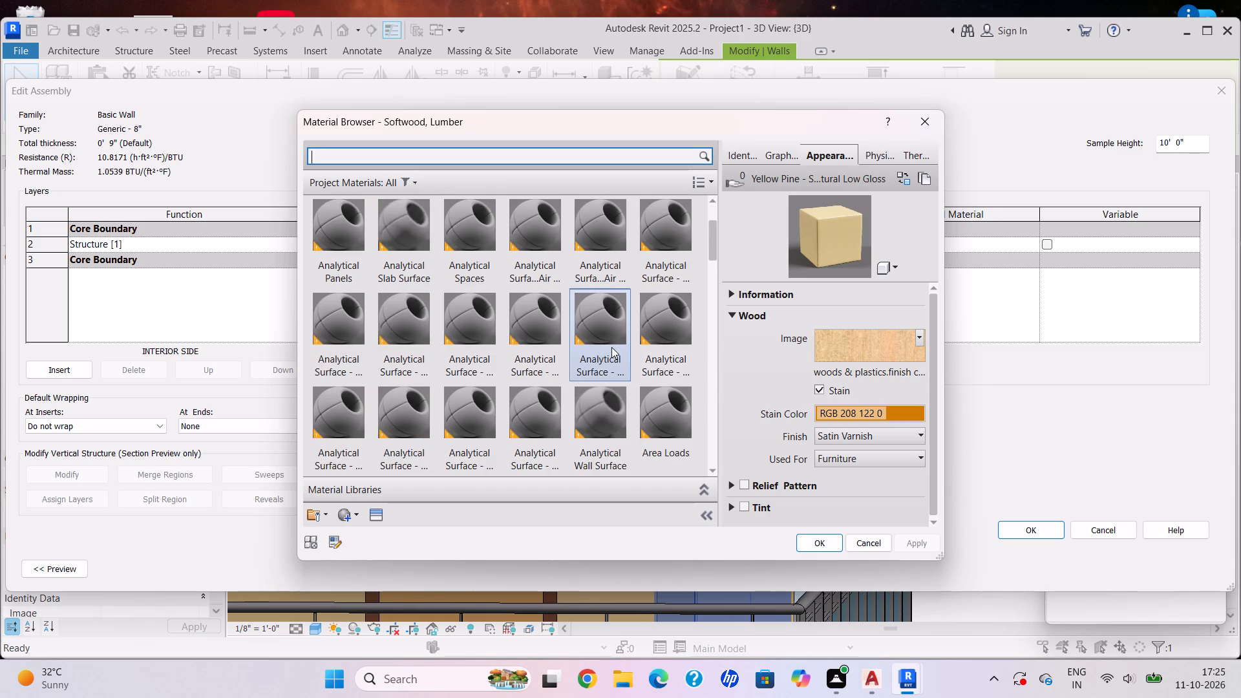
pyautogui.scroll(2, 611, 347)
pyautogui.press('`')
pyautogui.press('`')
pyautogui.click(939, 117)
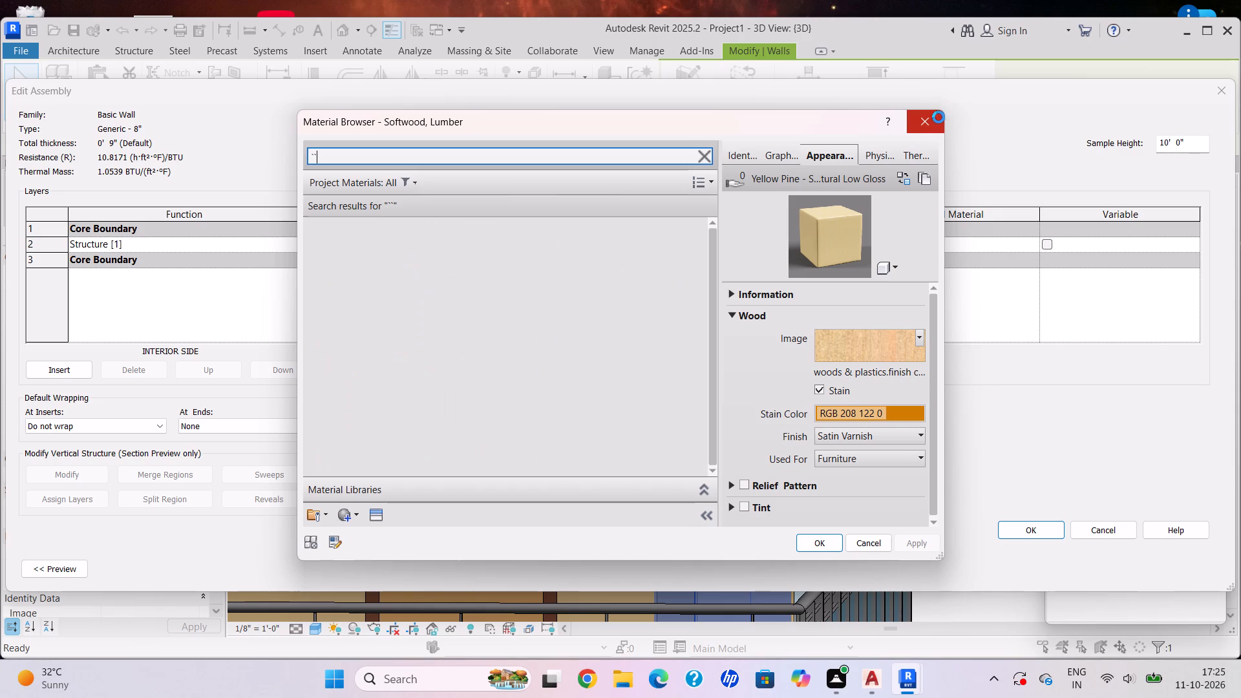
pyautogui.click(1229, 103)
pyautogui.click(1231, 90)
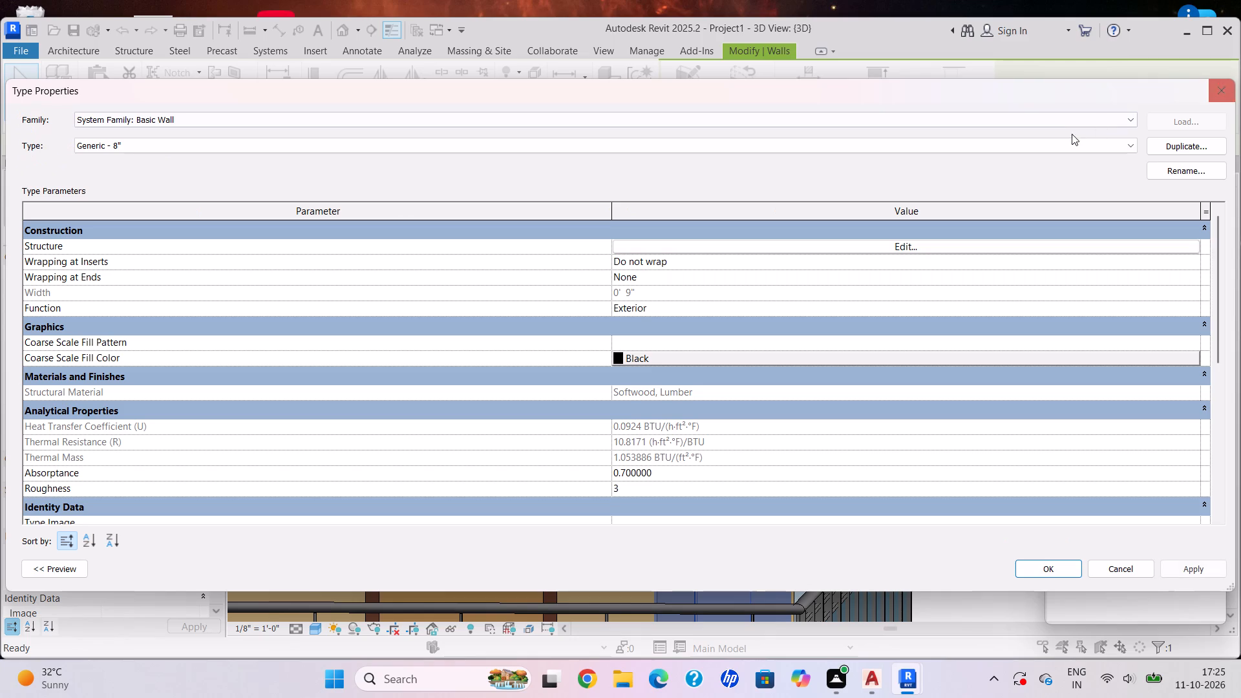
pyautogui.click(1233, 86)
# Examine the balconies and the front and side walls of the lower storeys around the building's corner.
pyautogui.press('`')
pyautogui.scroll(-7, 765, 262)
pyautogui.moveTo(752, 257); pyautogui.dragTo(923, 388, button='middle')
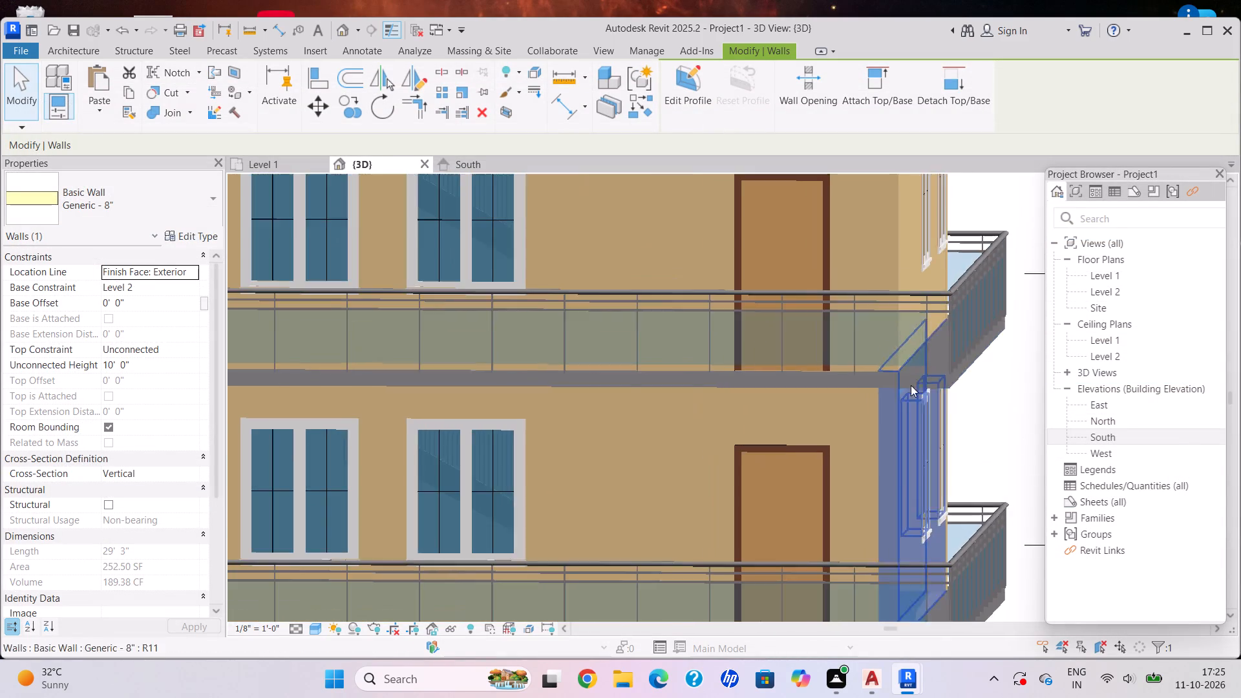
pyautogui.scroll(-6, 911, 385)
pyautogui.press('`')
pyautogui.keyDown('shift'); pyautogui.moveTo(571, 448); pyautogui.dragTo(618, 562, button='middle'); pyautogui.keyUp('shift')
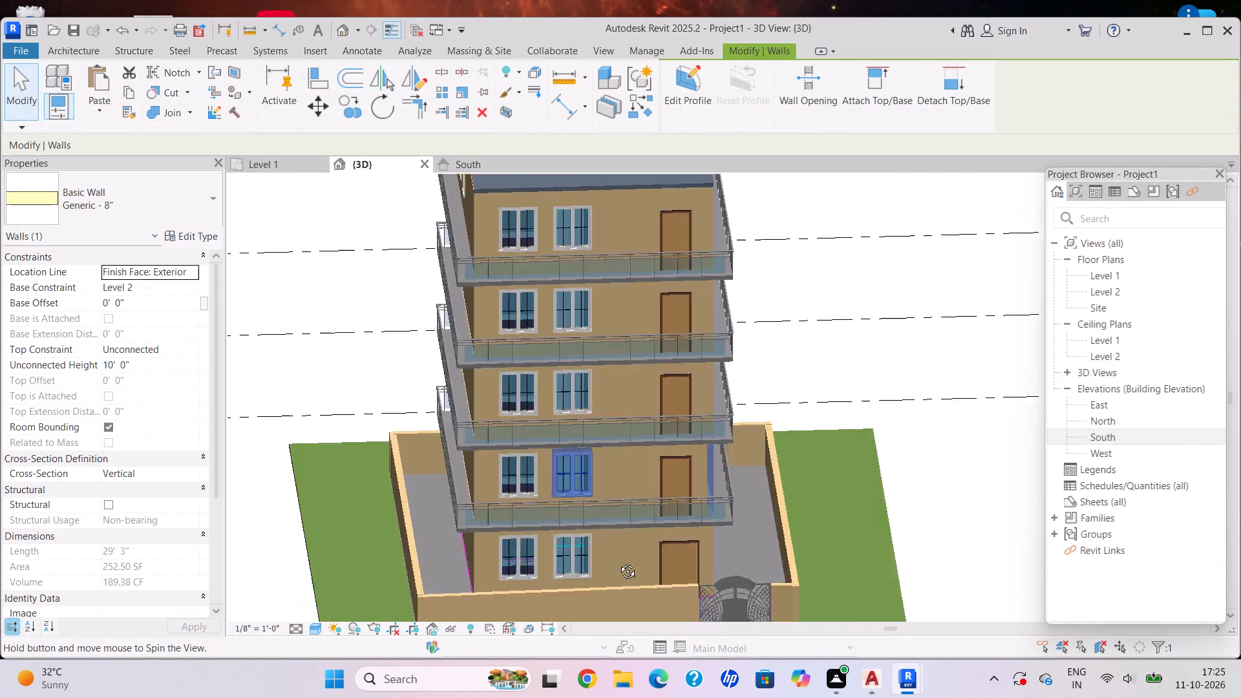
pyautogui.keyDown('shift'); pyautogui.moveTo(618, 562); pyautogui.dragTo(620, 562, button='middle'); pyautogui.keyUp('shift')
pyautogui.keyDown('shift'); pyautogui.moveTo(589, 527); pyautogui.dragTo(614, 497, button='middle'); pyautogui.keyUp('shift')
pyautogui.scroll(6, 525, 560)
pyautogui.scroll(-1, 584, 572)
pyautogui.scroll(1, 580, 568)
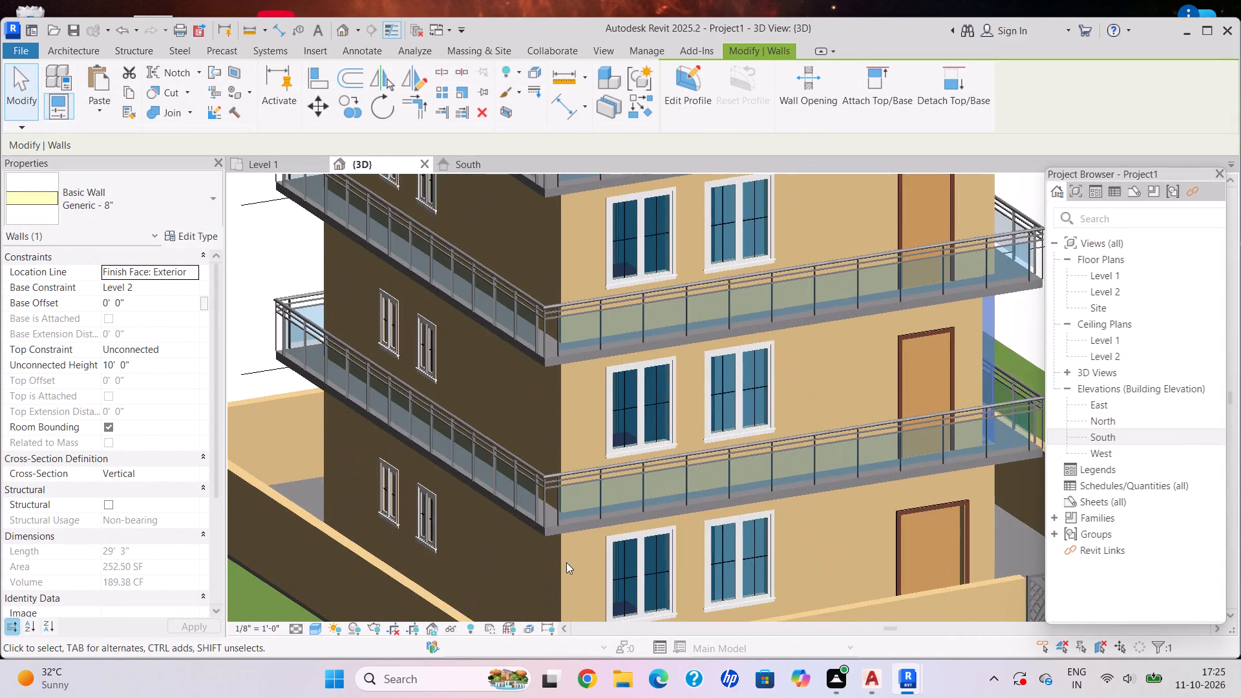
pyautogui.press('Escape')
# Look through the project materials in the Paint tool for a finish to use on the building's front.
pyautogui.click(551, 562)
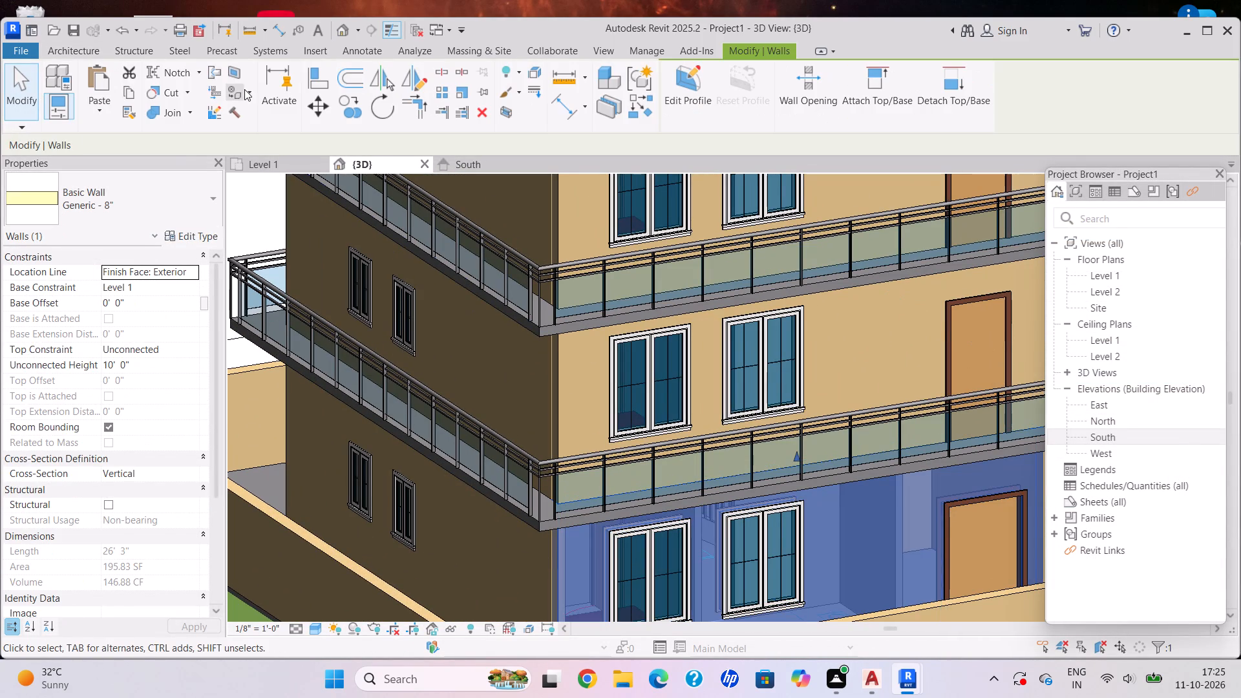
pyautogui.click(246, 89)
pyautogui.click(272, 119)
pyautogui.scroll(-4, 125, 235)
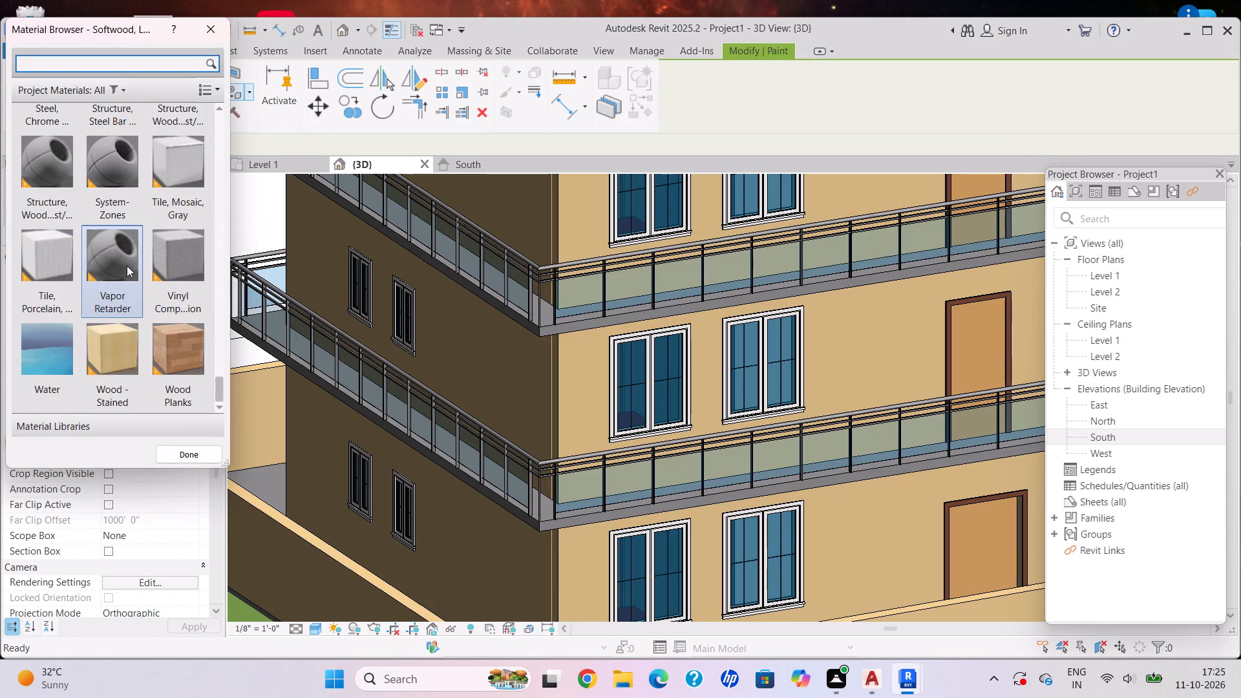
pyautogui.scroll(8, 127, 279)
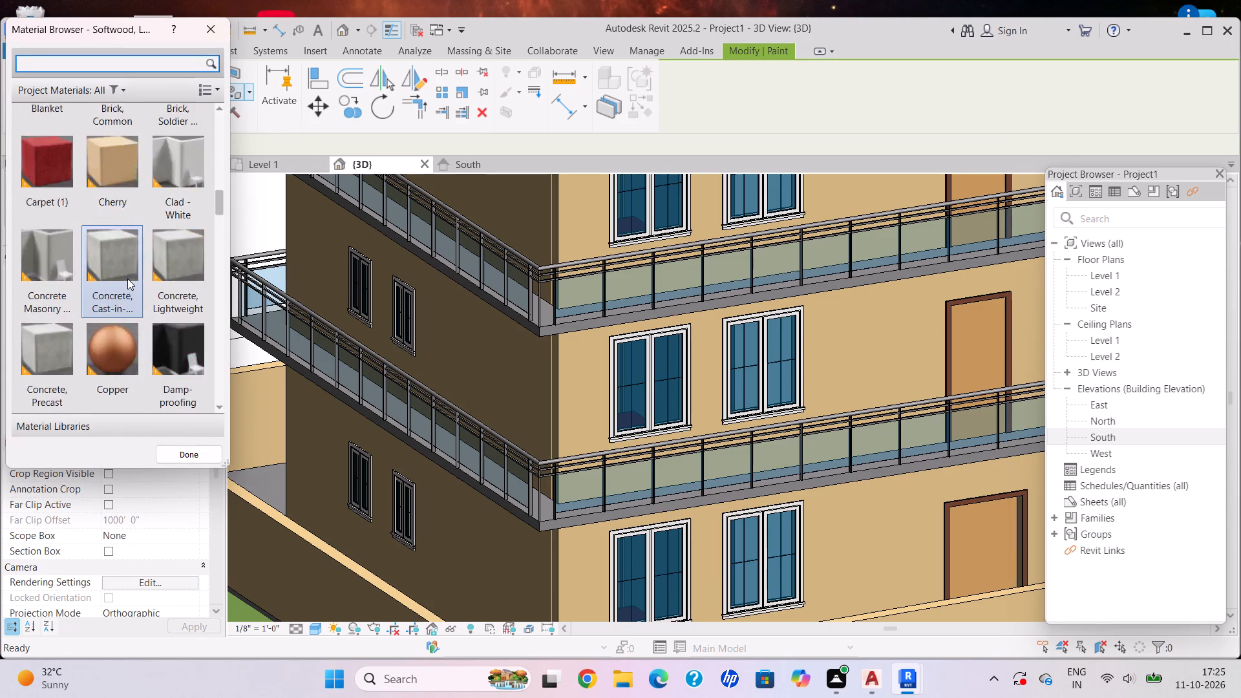
pyautogui.scroll(6, 127, 279)
pyautogui.scroll(-3, 127, 279)
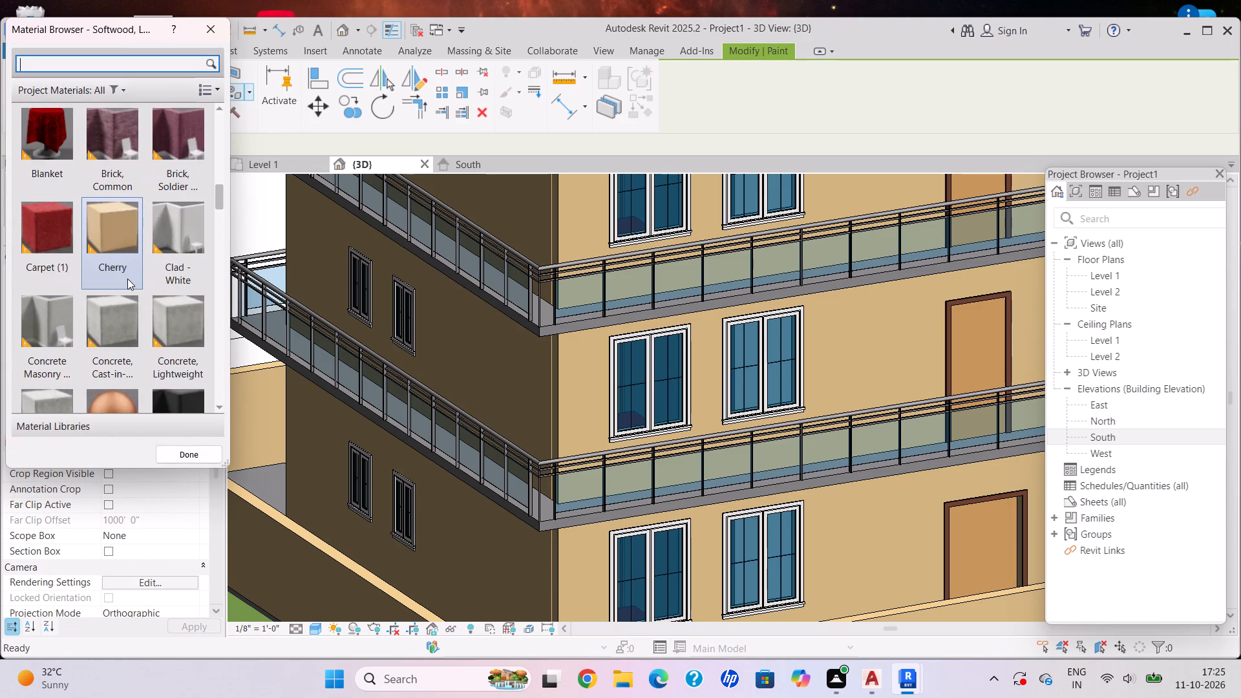
pyautogui.scroll(-3, 127, 279)
pyautogui.scroll(1, 127, 279)
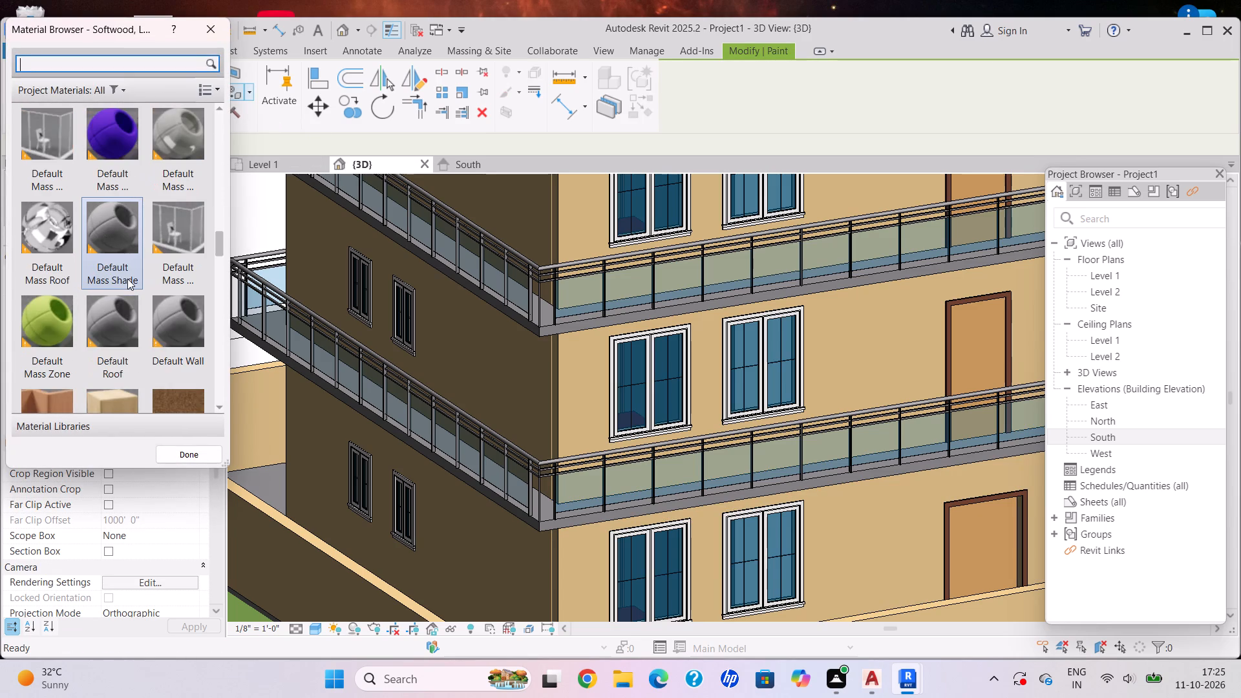
pyautogui.scroll(-13, 127, 279)
pyautogui.scroll(3, 127, 284)
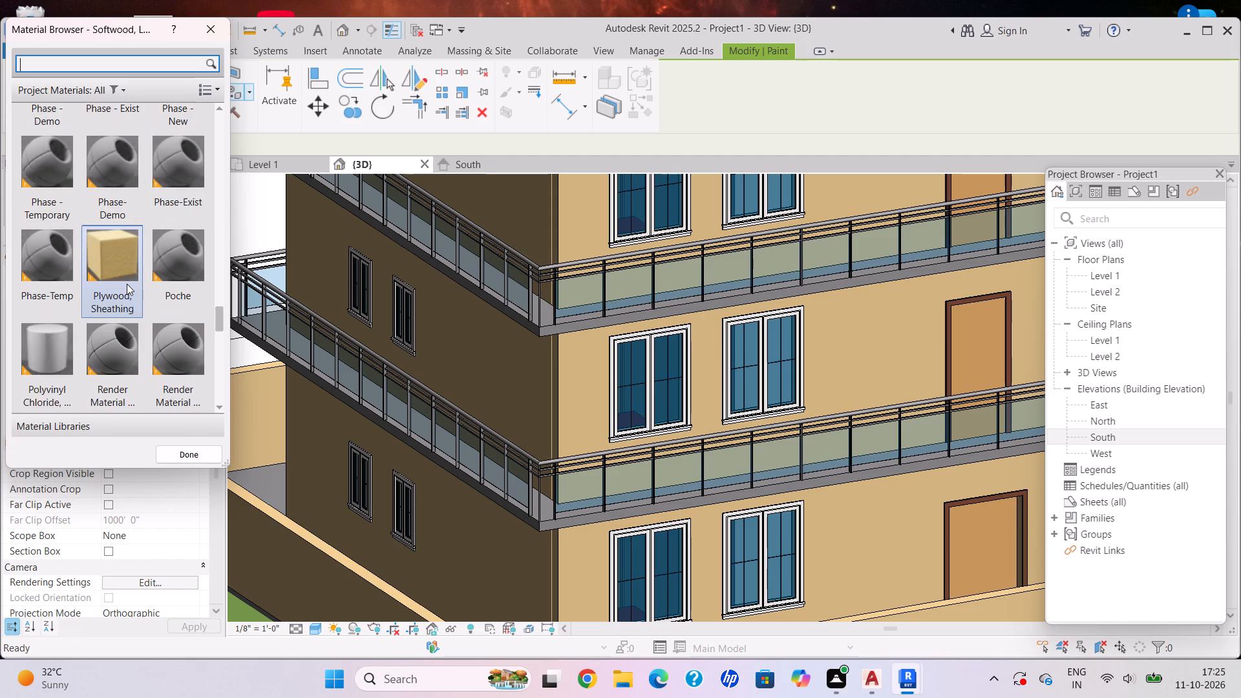
pyautogui.scroll(3, 127, 284)
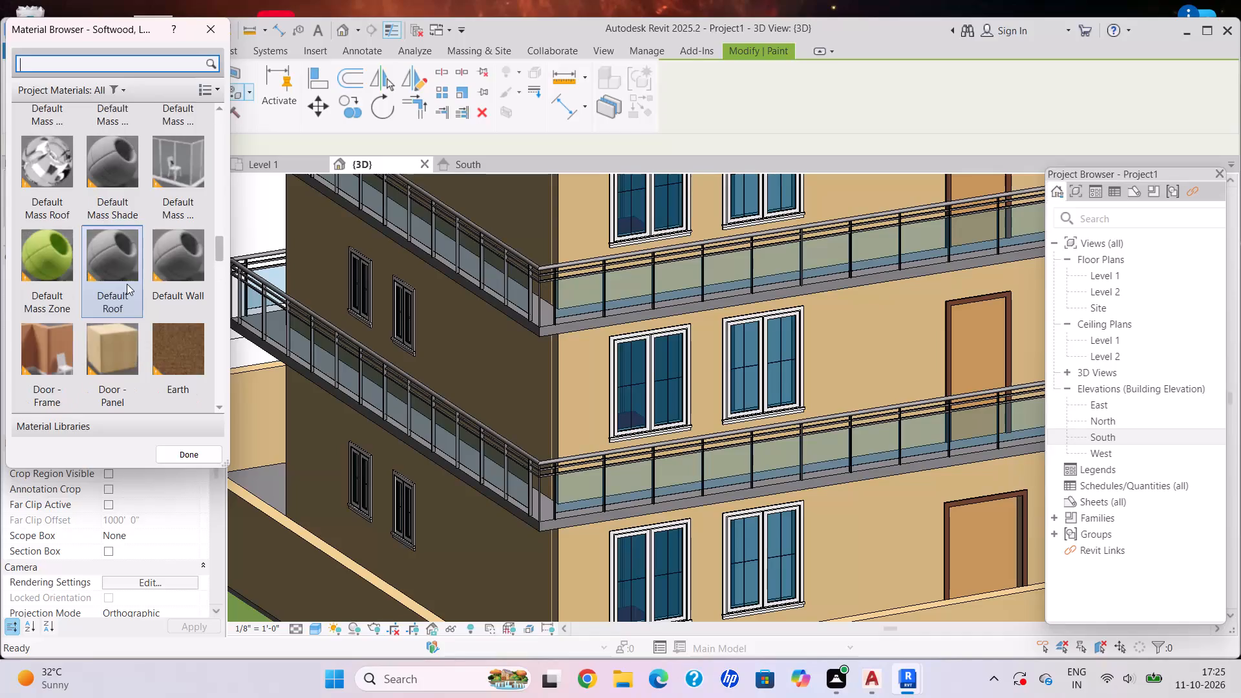
pyautogui.scroll(3, 127, 284)
pyautogui.scroll(-1, 127, 284)
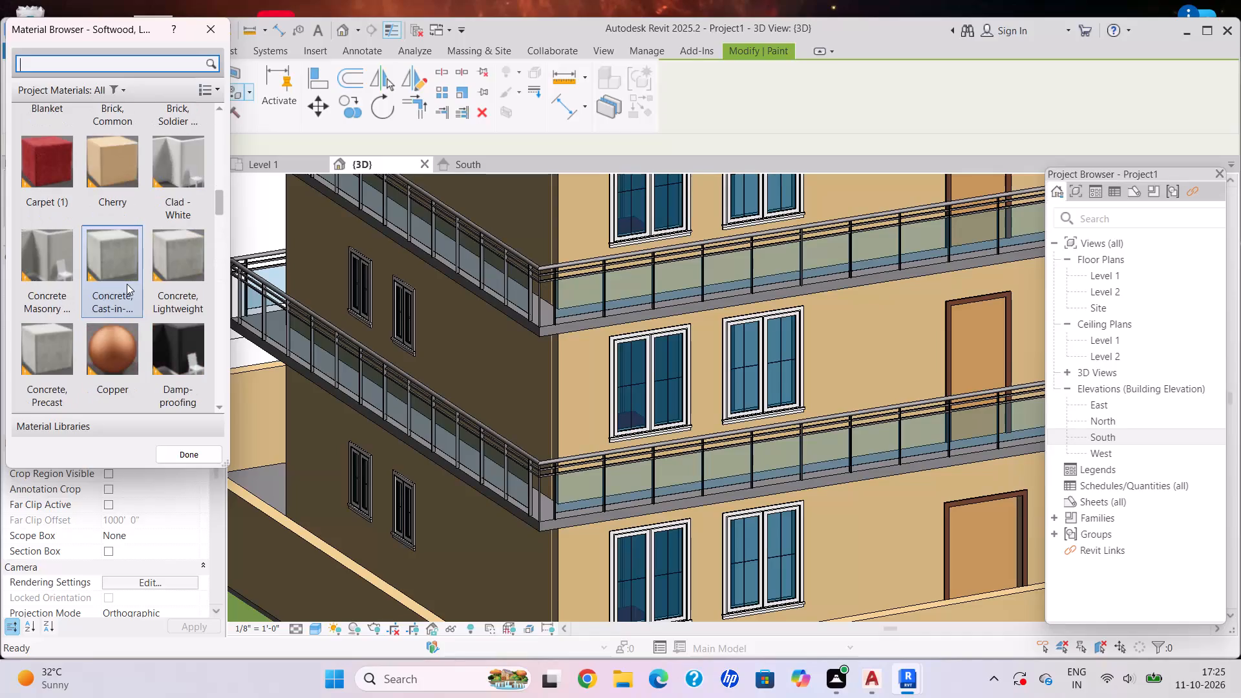
pyautogui.scroll(8, 127, 284)
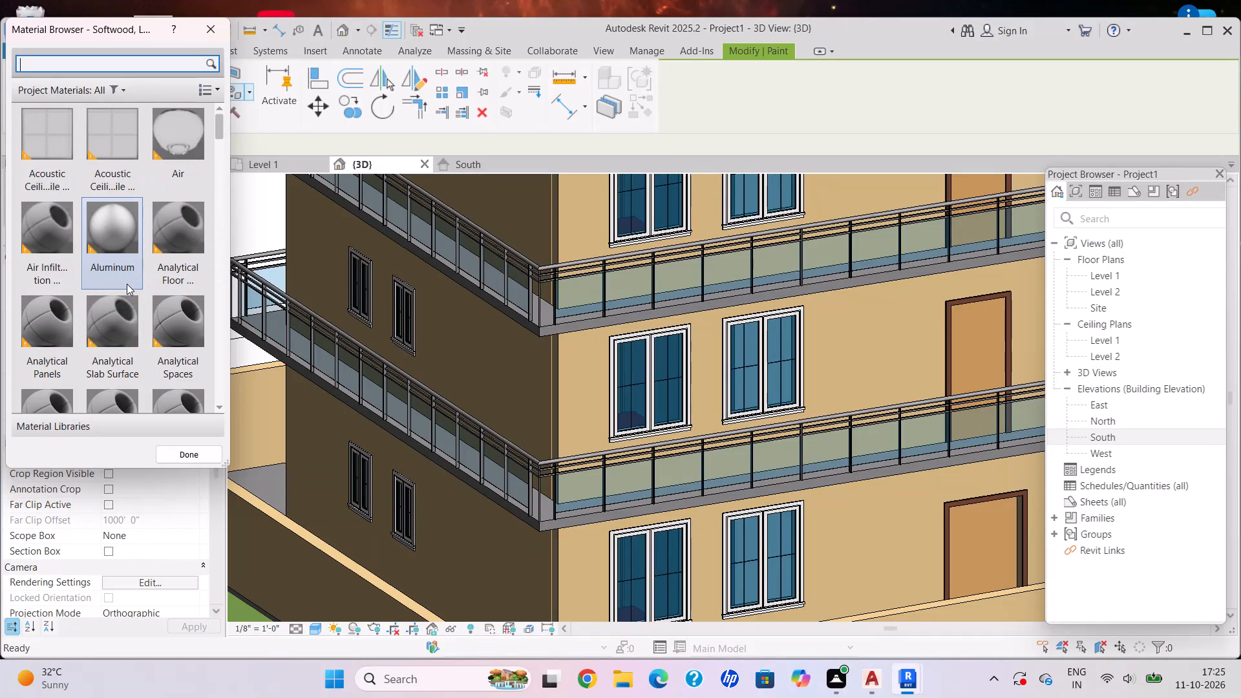
pyautogui.scroll(2, 127, 284)
pyautogui.scroll(-6, 134, 181)
pyautogui.scroll(-9, 103, 245)
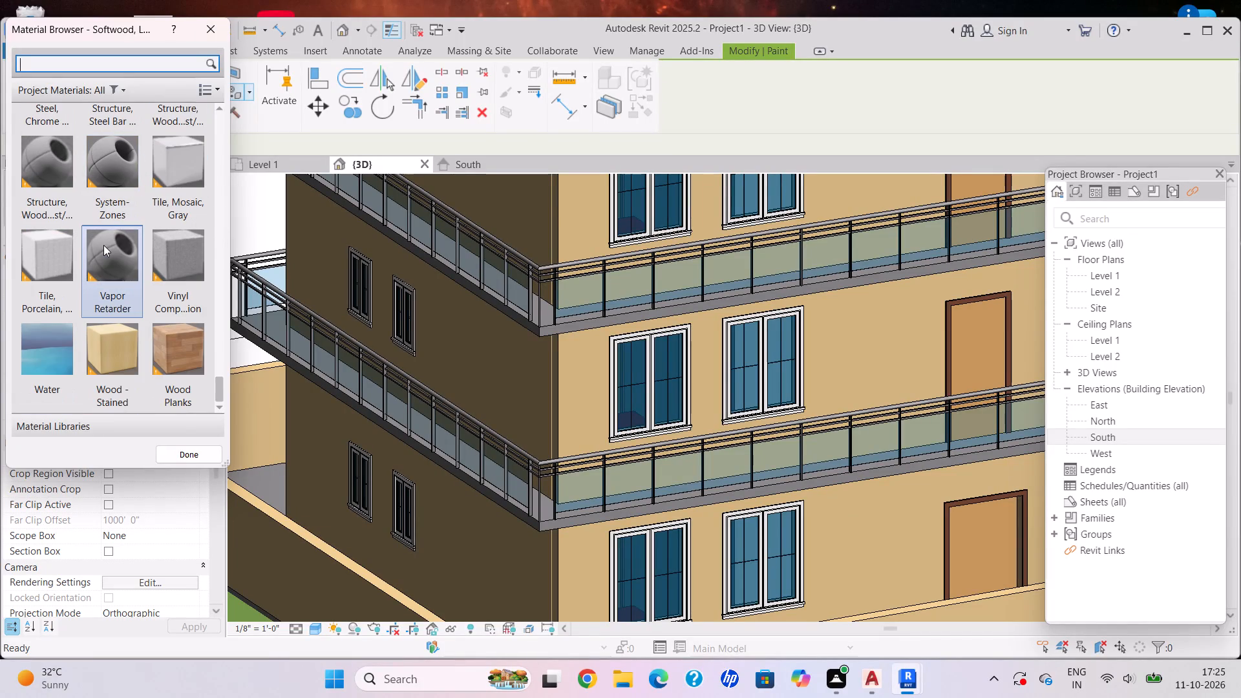
pyautogui.scroll(-5, 103, 245)
pyautogui.scroll(5, 103, 245)
pyautogui.scroll(-1, 103, 245)
pyautogui.scroll(7, 118, 249)
pyautogui.scroll(-4, 118, 249)
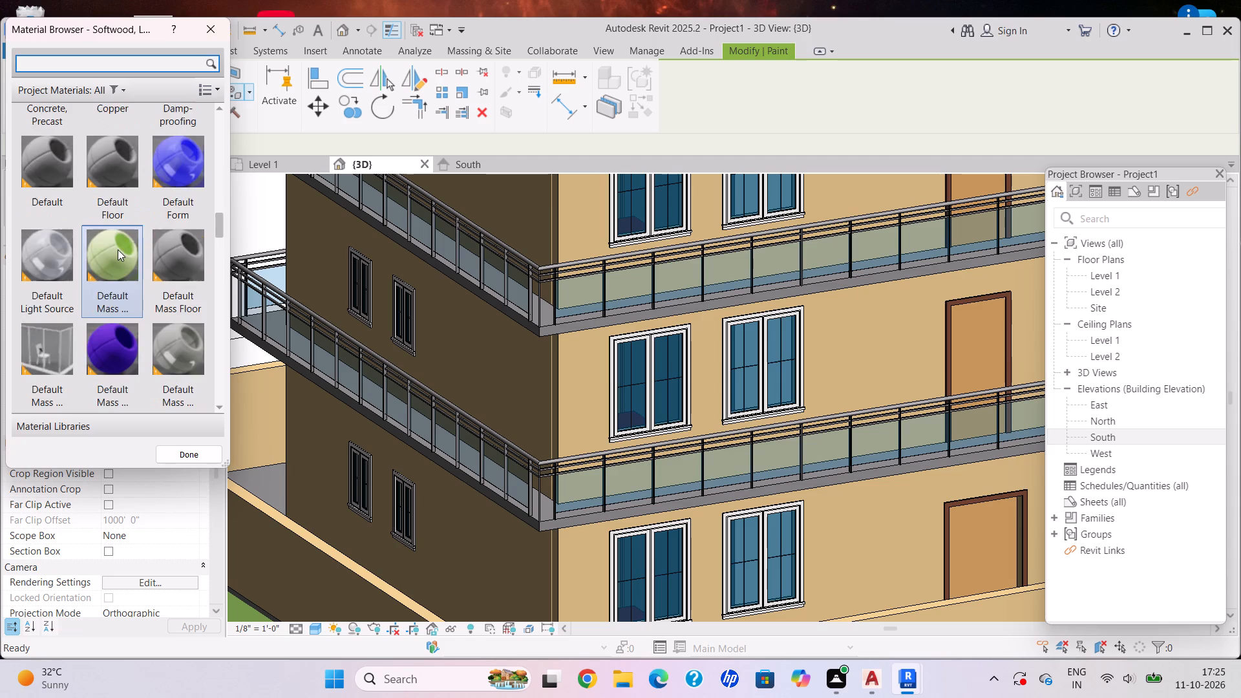
pyautogui.scroll(-1, 118, 249)
pyautogui.scroll(4, 118, 249)
pyautogui.scroll(-6, 118, 249)
pyautogui.press('Escape')
# Paint the front edge and top surface of the Level 5 balcony floor with the Clad - White material.
pyautogui.scroll(-2, 558, 416)
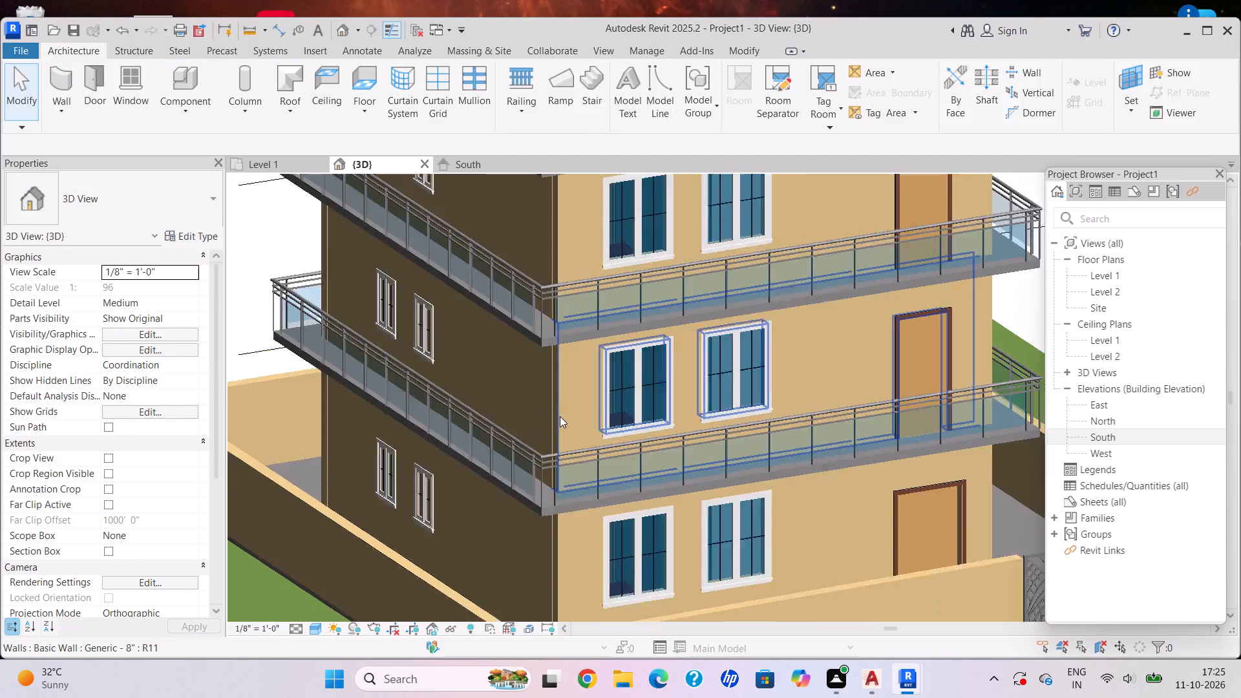
pyautogui.scroll(-6, 560, 416)
pyautogui.keyDown('shift'); pyautogui.moveTo(609, 441); pyautogui.dragTo(580, 375, button='middle'); pyautogui.keyUp('shift')
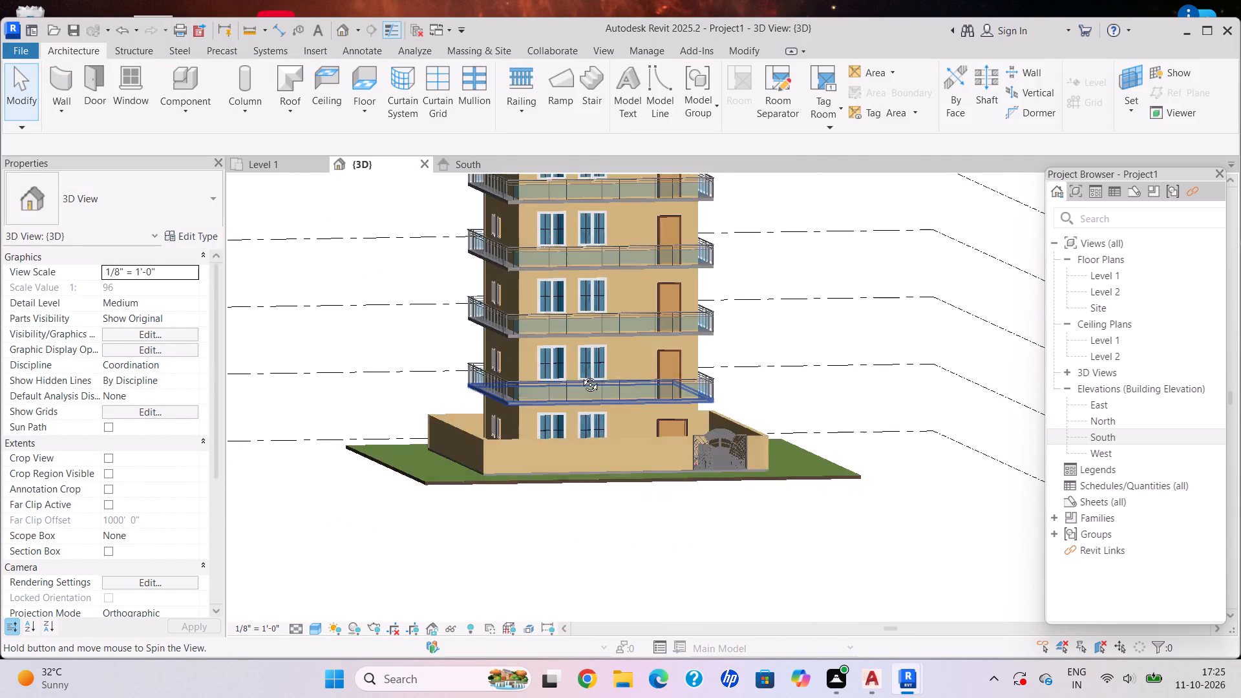
pyautogui.keyDown('shift'); pyautogui.moveTo(580, 375); pyautogui.dragTo(599, 403, button='middle'); pyautogui.keyUp('shift')
pyautogui.moveTo(568, 309); pyautogui.dragTo(546, 407, button='middle')
pyautogui.scroll(7, 567, 326)
pyautogui.scroll(-1, 569, 316)
pyautogui.scroll(1, 571, 315)
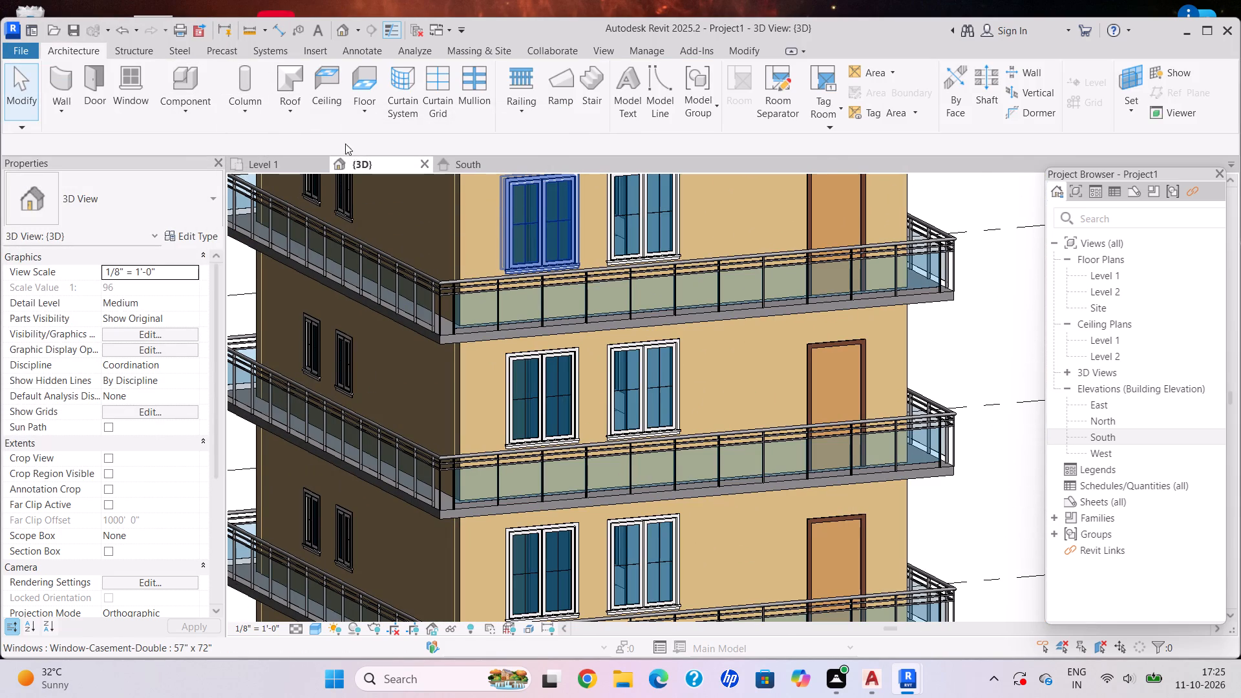
pyautogui.scroll(4, 449, 344)
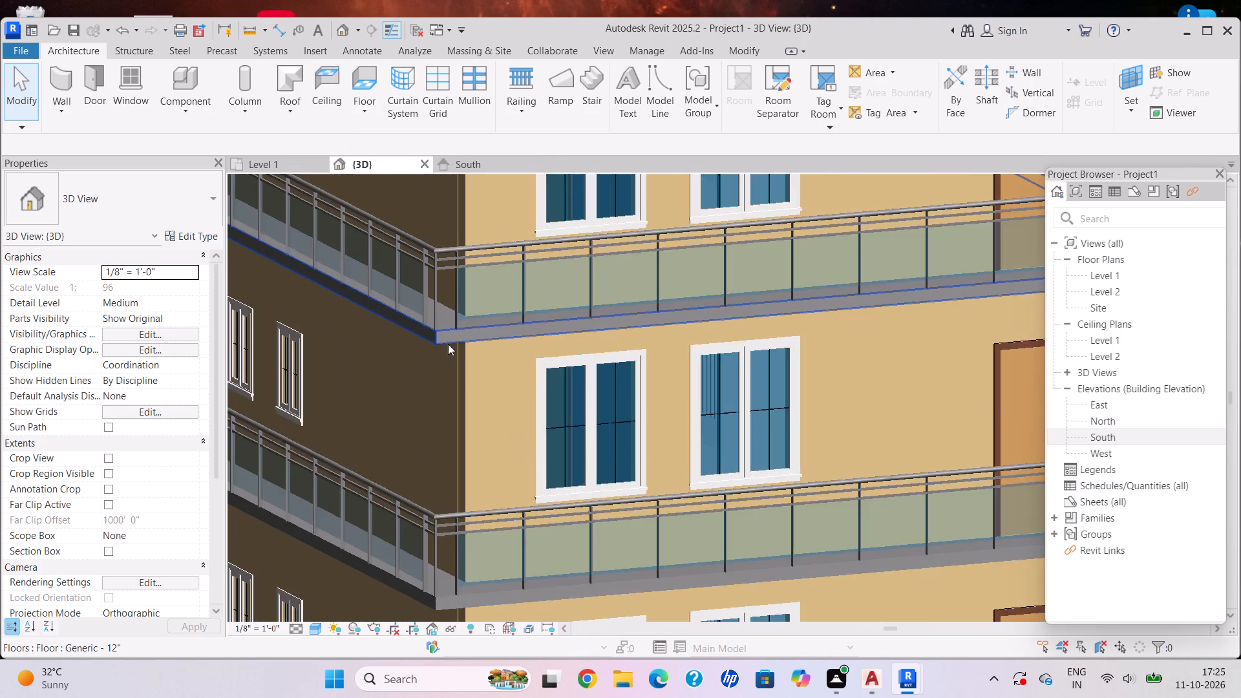
pyautogui.click(440, 335)
pyautogui.click(245, 90)
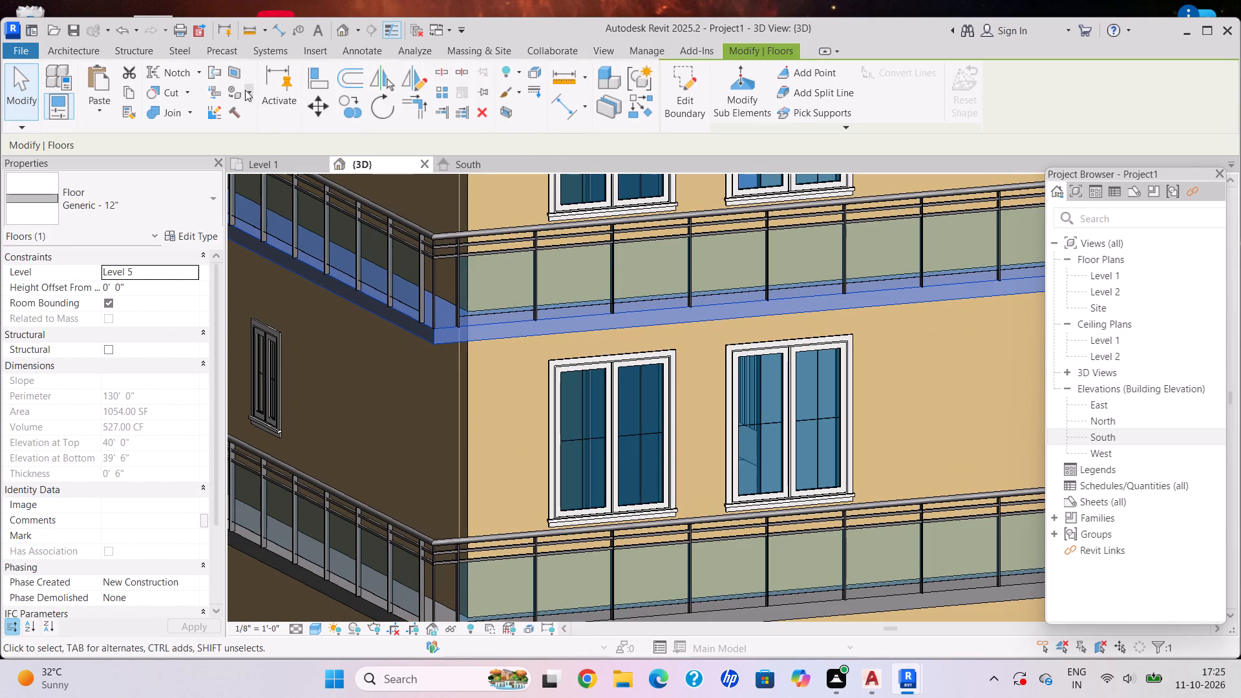
pyautogui.click(262, 114)
pyautogui.scroll(-4, 165, 327)
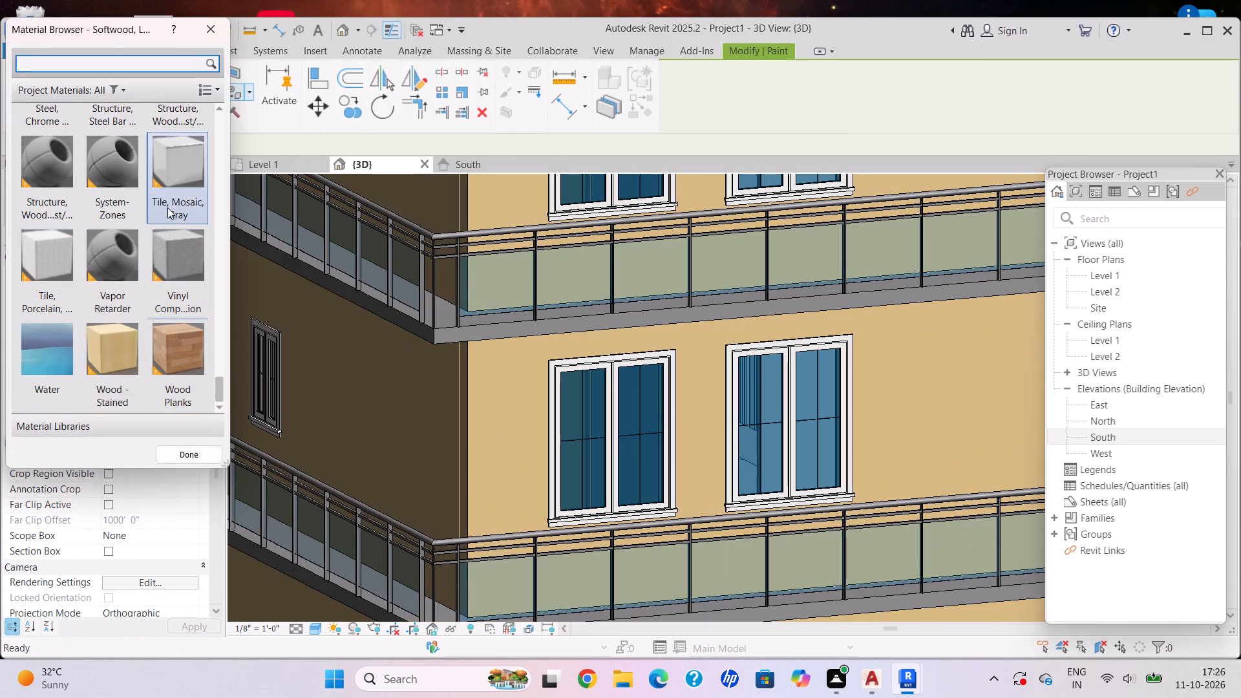
pyautogui.scroll(6, 169, 201)
pyautogui.scroll(-1, 151, 218)
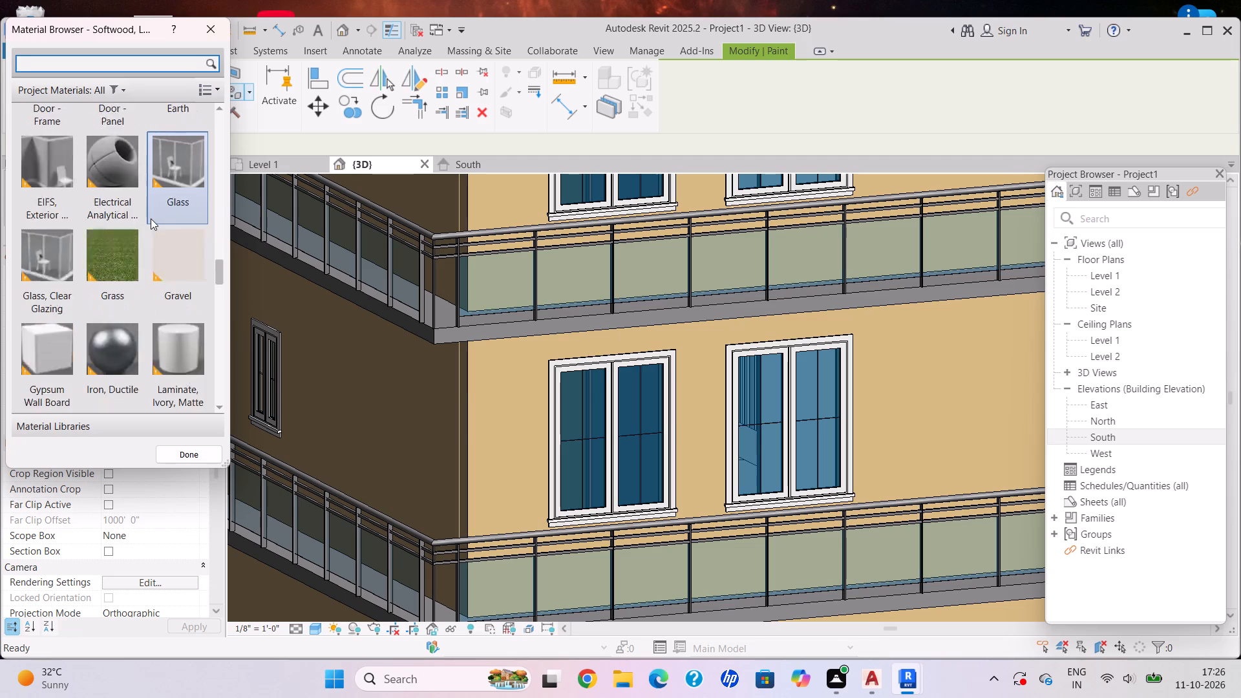
pyautogui.scroll(-4, 151, 218)
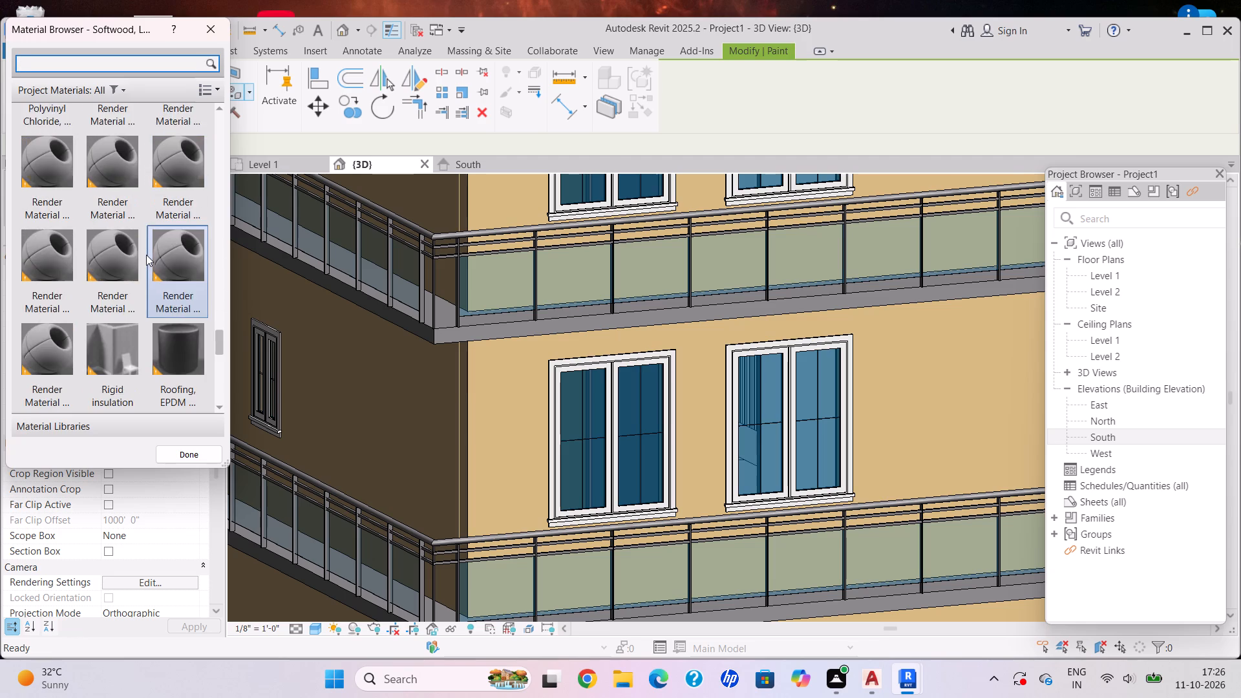
pyautogui.scroll(6, 146, 255)
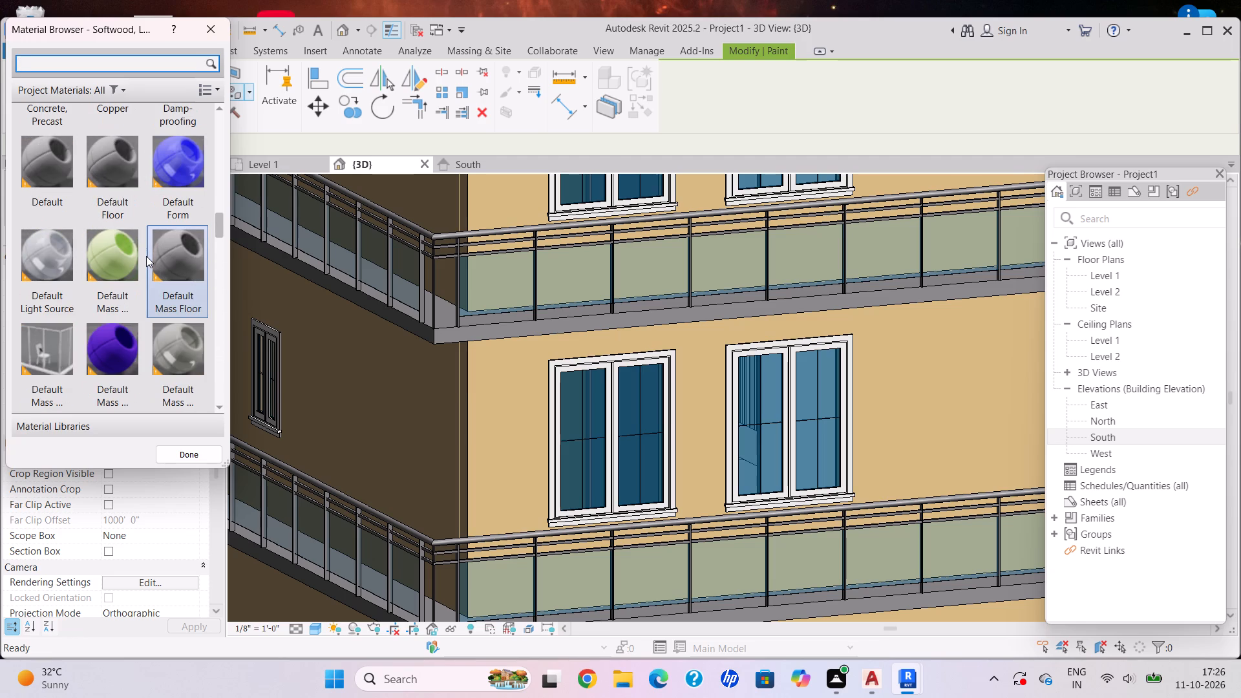
pyautogui.scroll(8, 146, 243)
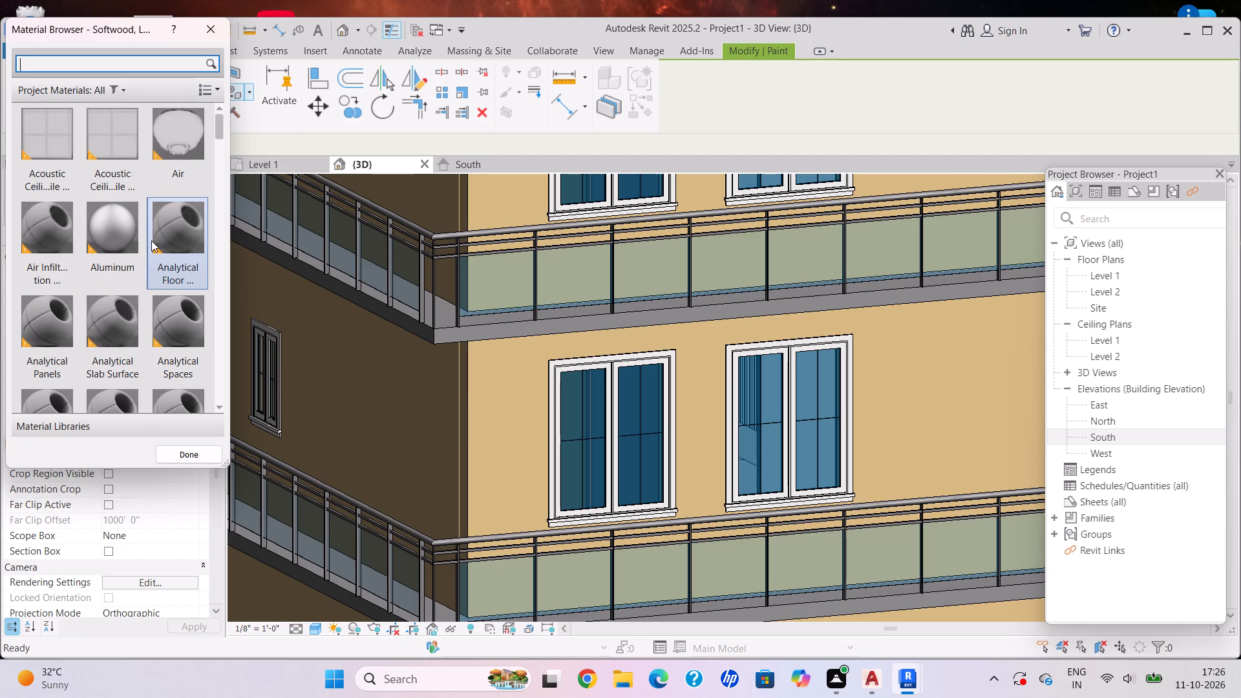
pyautogui.scroll(1, 151, 240)
pyautogui.scroll(-3, 151, 240)
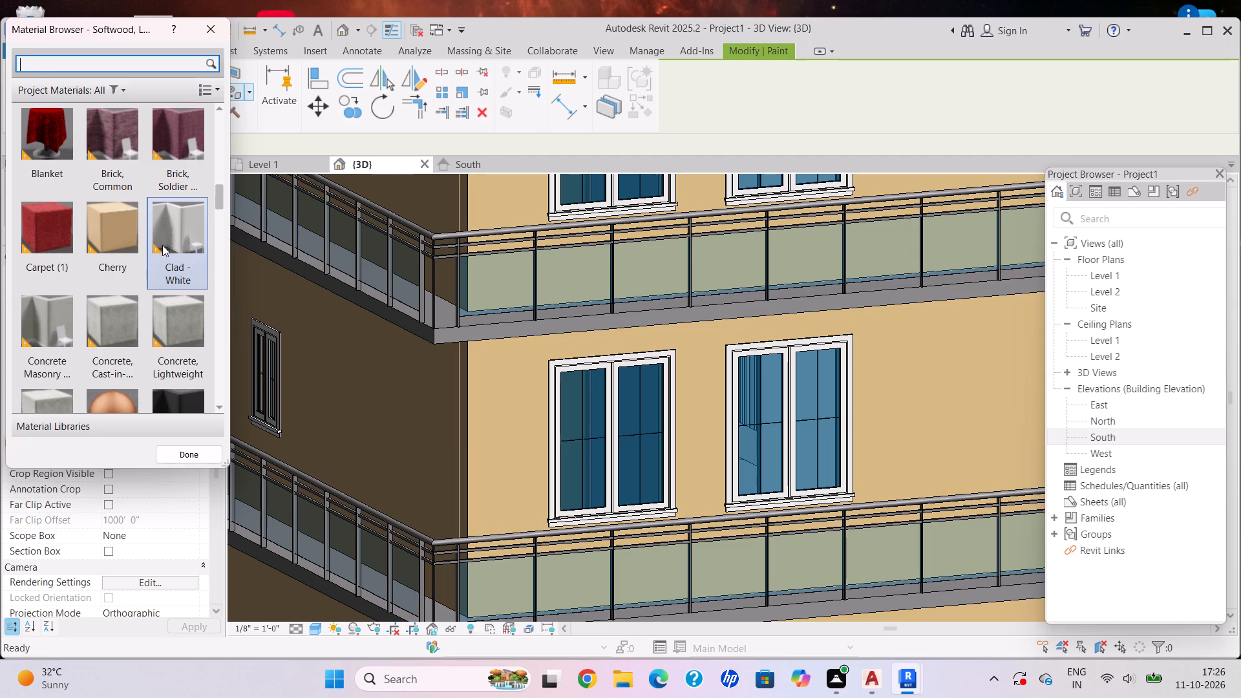
pyautogui.click(162, 243)
pyautogui.scroll(10, 531, 333)
pyautogui.click(538, 322)
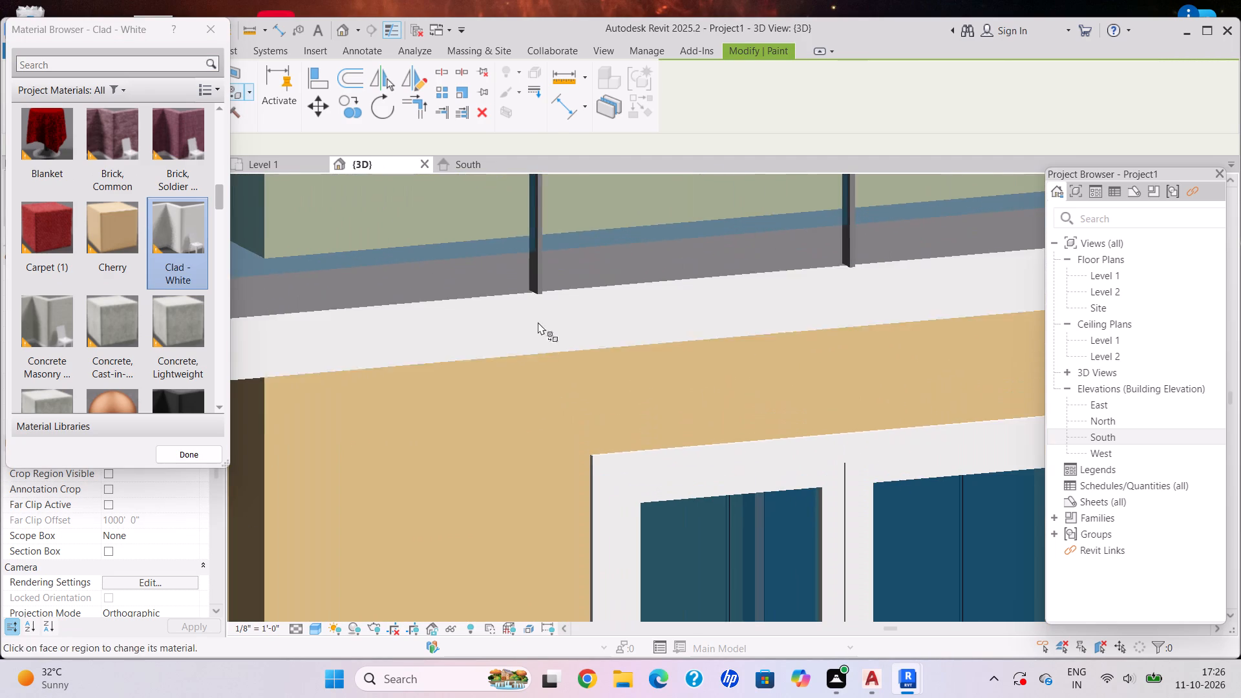
pyautogui.click(477, 280)
pyautogui.scroll(-16, 556, 377)
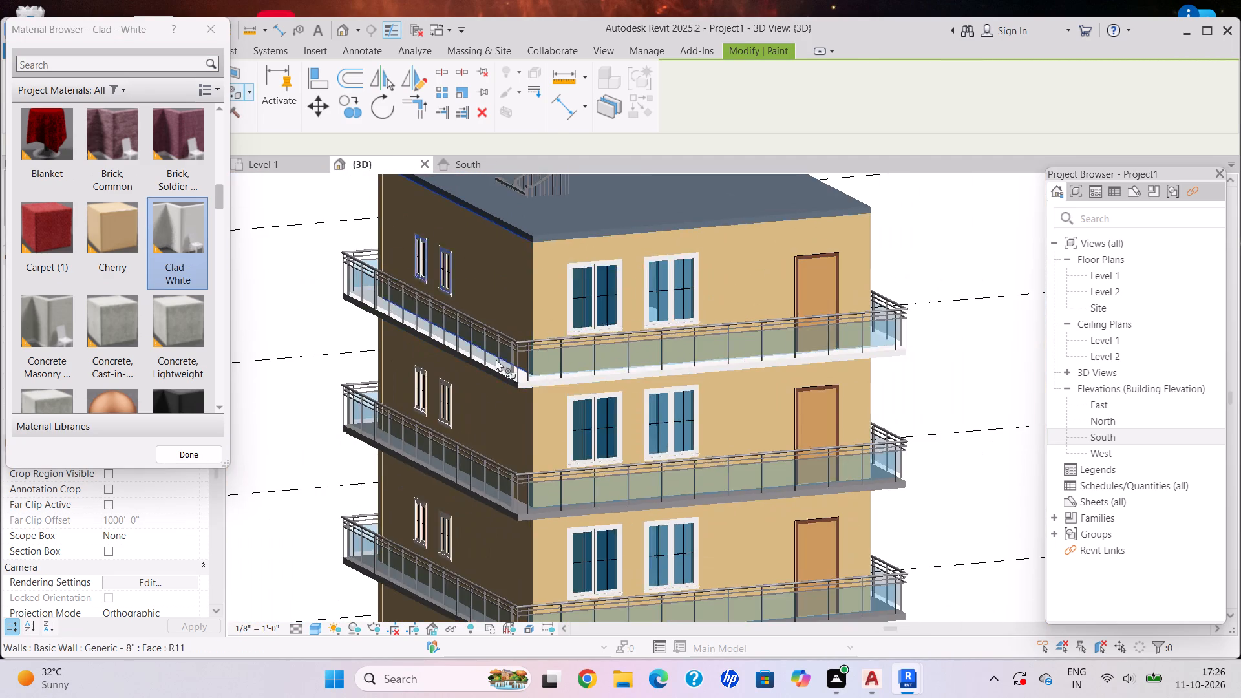
# Paint the side edge on the narrow-window side and the adjoining rear edge of the Level 5 floor with Clad - White.
pyautogui.keyDown('shift'); pyautogui.moveTo(482, 347); pyautogui.dragTo(610, 399, button='middle'); pyautogui.keyUp('shift')
pyautogui.scroll(3, 832, 470)
pyautogui.scroll(7, 901, 493)
pyautogui.click(896, 478)
pyautogui.scroll(-5, 675, 424)
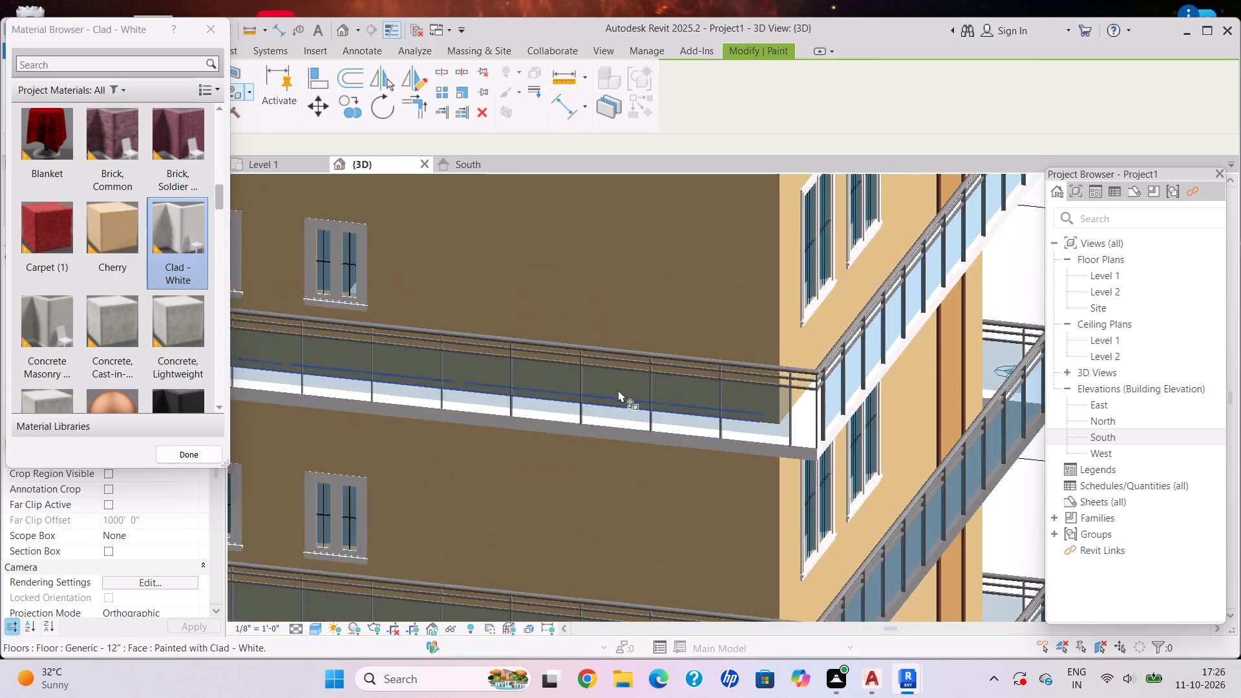
pyautogui.scroll(-4, 618, 390)
pyautogui.moveTo(599, 377); pyautogui.dragTo(798, 366, button='middle')
pyautogui.keyDown('shift'); pyautogui.scroll(5, 801, 366); pyautogui.keyUp('shift')
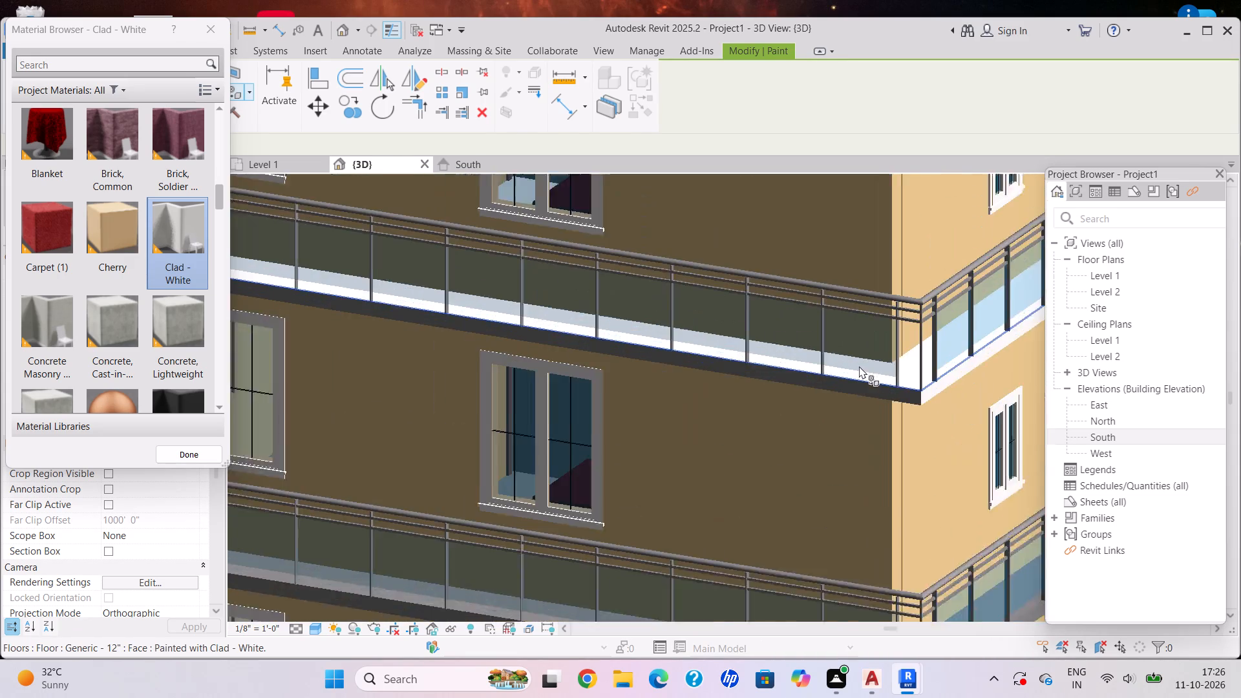
pyautogui.keyDown('shift'); pyautogui.scroll(3, 859, 366); pyautogui.keyUp('shift')
pyautogui.scroll(-1, 883, 377)
pyautogui.scroll(8, 883, 377)
pyautogui.click(895, 416)
pyautogui.scroll(-10, 693, 402)
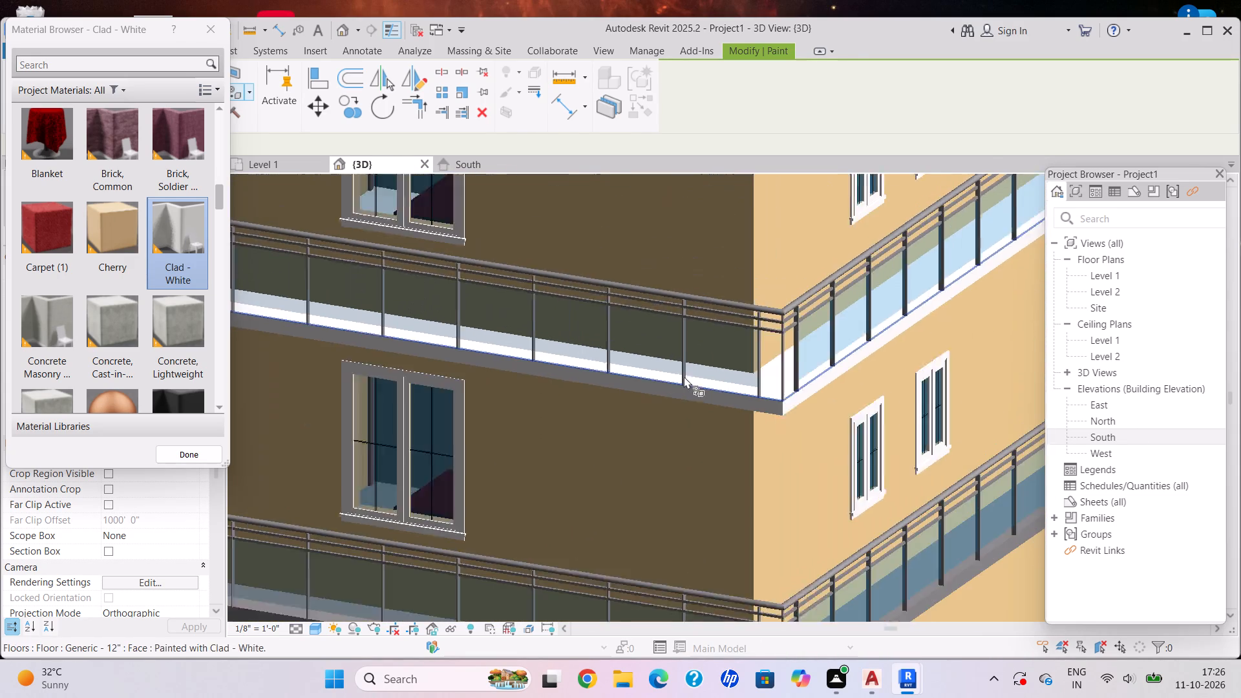
# Paint the top surface and the narrow-window side edge of the balcony floor one storey below Level 5 with Clad - White.
pyautogui.moveTo(667, 340); pyautogui.dragTo(575, 266, button='middle')
pyautogui.scroll(9, 783, 499)
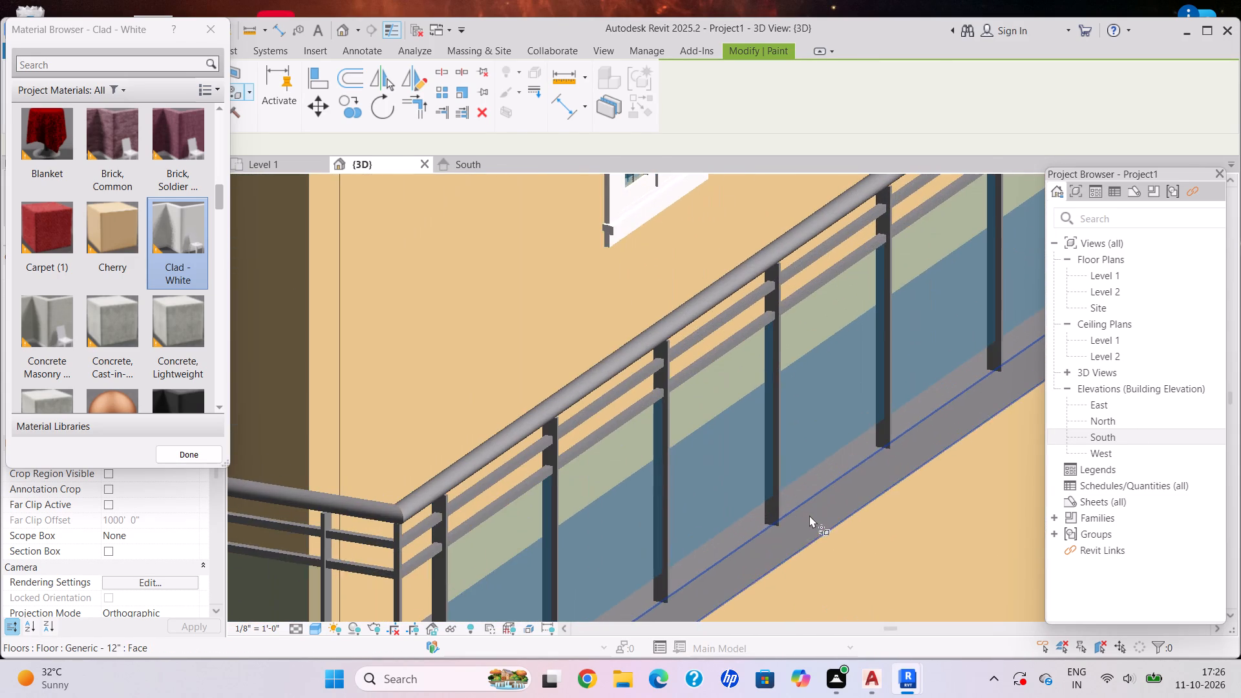
pyautogui.click(809, 515)
pyautogui.click(796, 493)
pyautogui.scroll(-1, 699, 494)
pyautogui.scroll(1, 698, 494)
pyautogui.scroll(-6, 698, 494)
# Paint the rear edge of that same lower balcony floor with Clad - White.
pyautogui.moveTo(670, 478); pyautogui.dragTo(684, 450, button='middle')
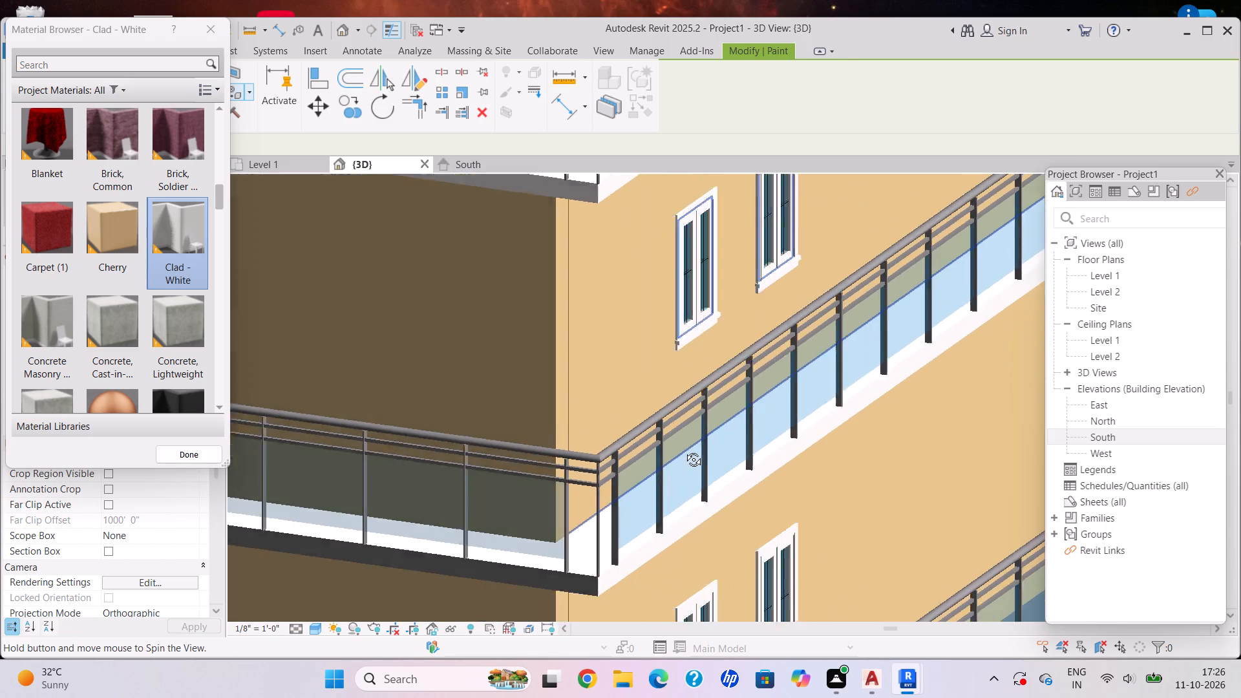
pyautogui.moveTo(684, 450); pyautogui.dragTo(753, 407, button='middle')
pyautogui.click(761, 283)
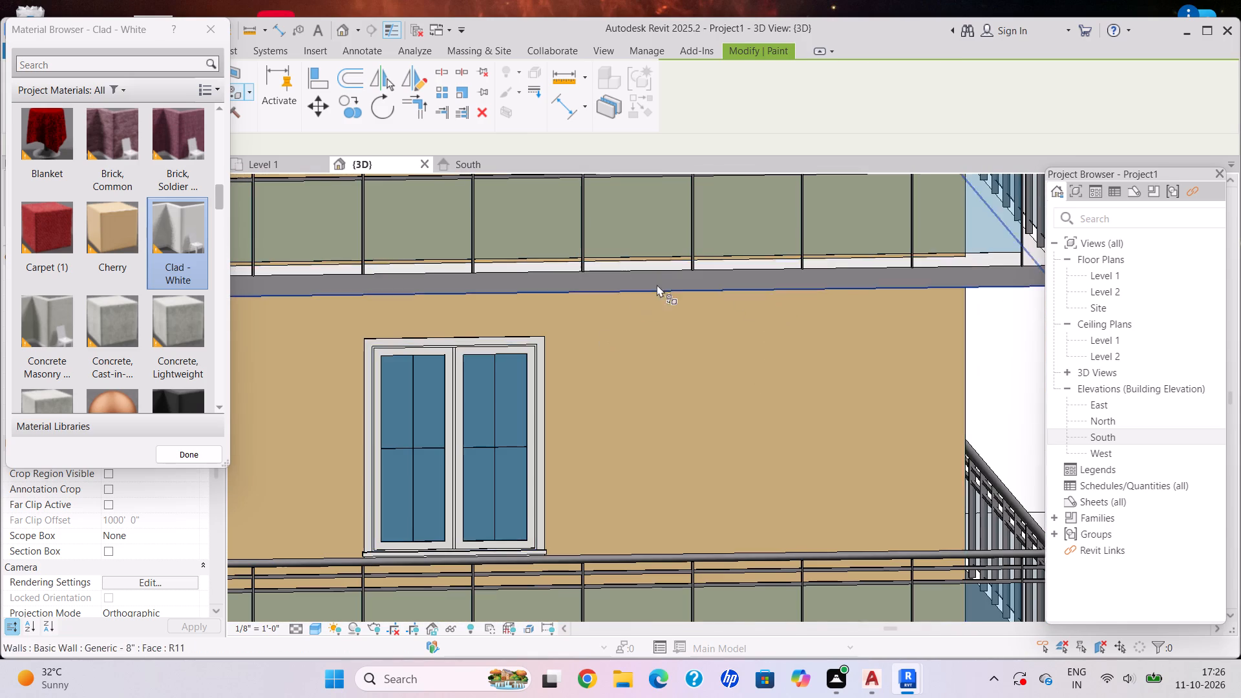
pyautogui.scroll(9, 663, 276)
pyautogui.click(663, 280)
pyautogui.scroll(-2, 505, 372)
pyautogui.scroll(1, 505, 374)
pyautogui.scroll(-11, 505, 375)
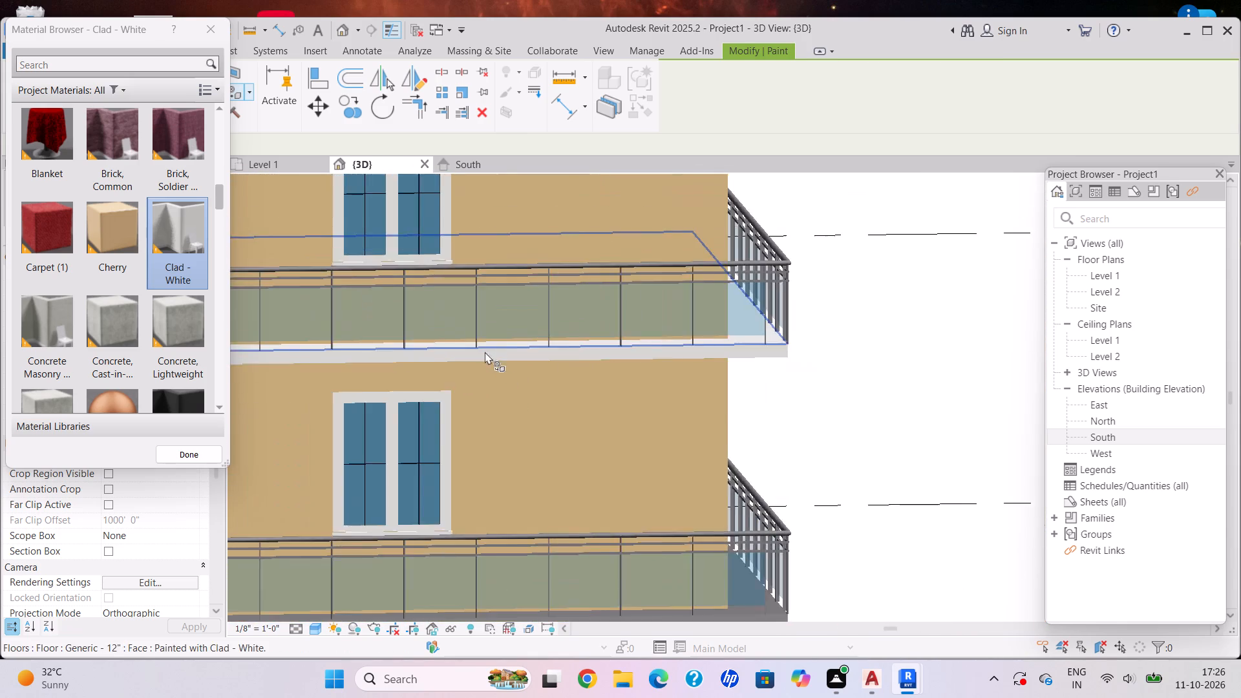
# Paint the balcony floor edges on the stair-window side of two upper storeys with the Clad - White material.
pyautogui.keyDown('shift'); pyautogui.moveTo(491, 352); pyautogui.dragTo(719, 348, button='middle'); pyautogui.keyUp('shift')
pyautogui.moveTo(510, 339); pyautogui.dragTo(870, 480, button='middle')
pyautogui.scroll(3, 628, 416)
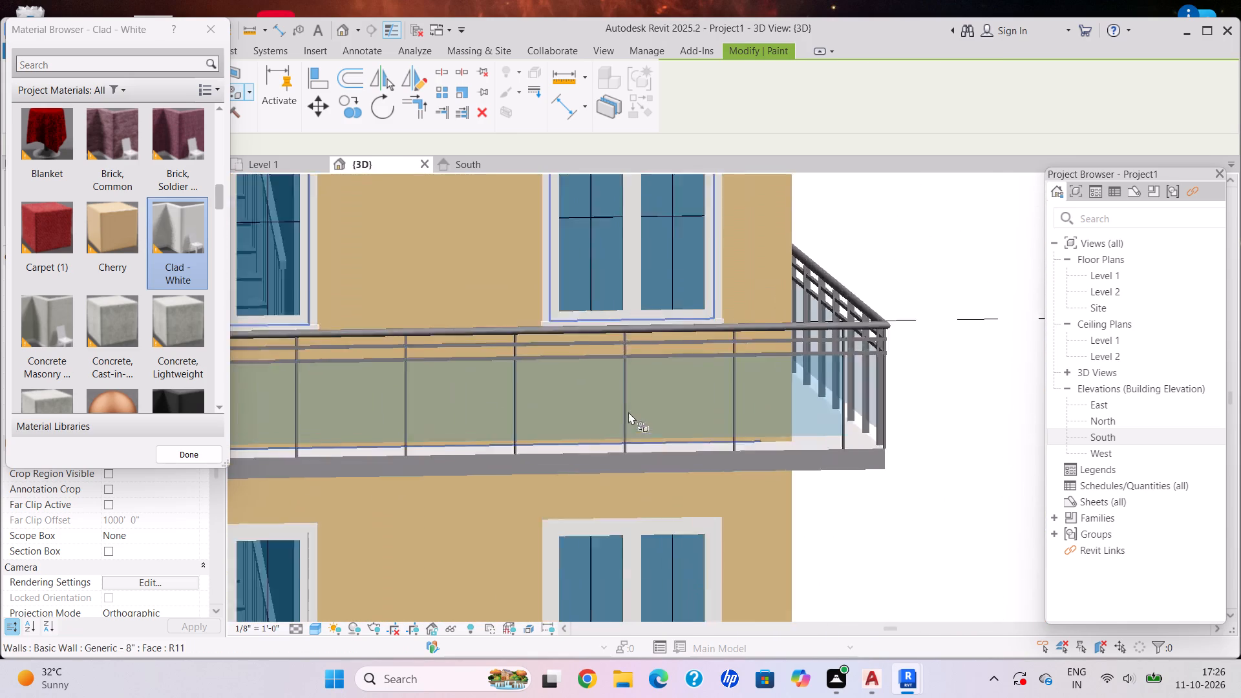
pyautogui.scroll(8, 628, 412)
pyautogui.click(659, 520)
pyautogui.scroll(-17, 637, 491)
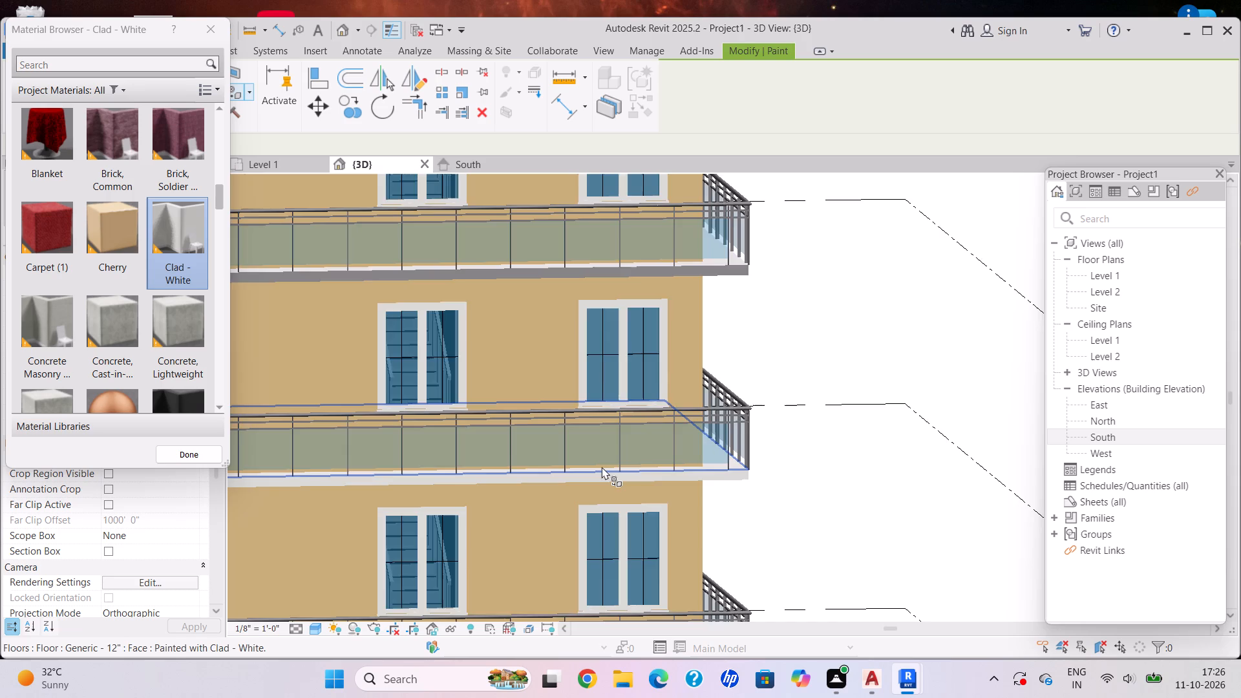
pyautogui.scroll(-2, 602, 467)
pyautogui.scroll(7, 606, 357)
pyautogui.scroll(-1, 580, 395)
pyautogui.scroll(6, 580, 396)
pyautogui.click(620, 404)
pyautogui.scroll(-4, 522, 433)
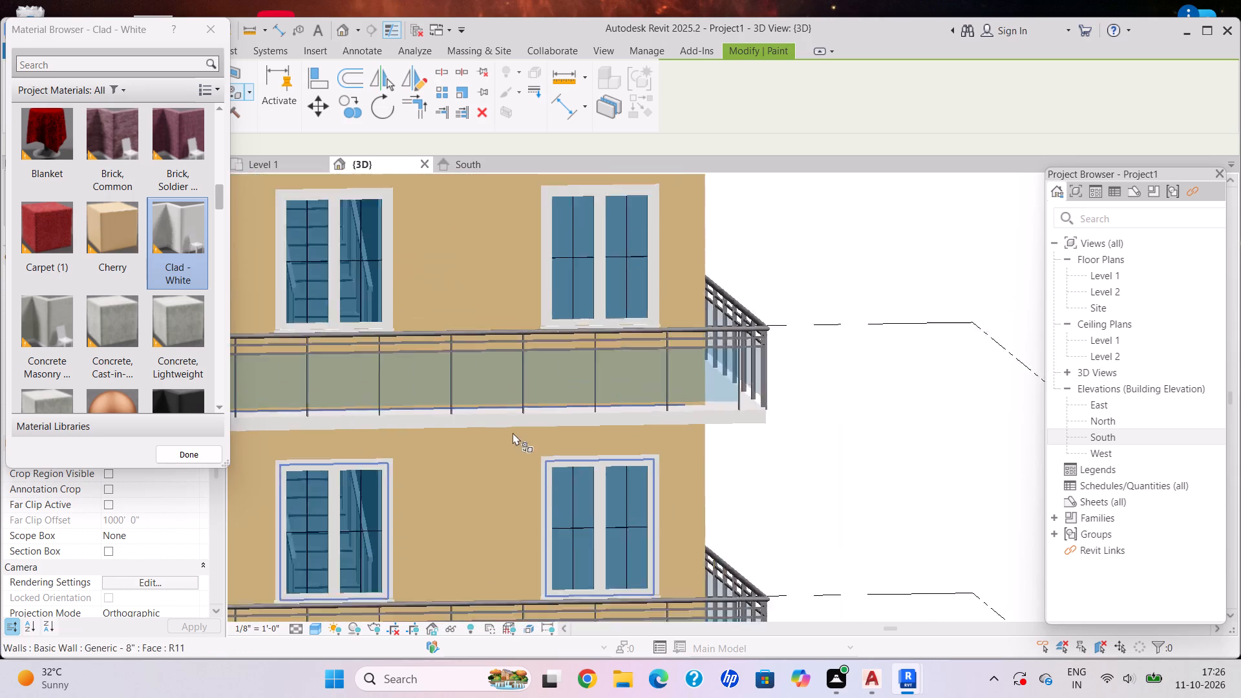
# Paint the door-side edges of the two uppermost balcony floors with Clad - White.
pyautogui.scroll(-11, 513, 432)
pyautogui.keyDown('shift'); pyautogui.moveTo(474, 440); pyautogui.dragTo(681, 400, button='middle'); pyautogui.keyUp('shift')
pyautogui.scroll(4, 447, 457)
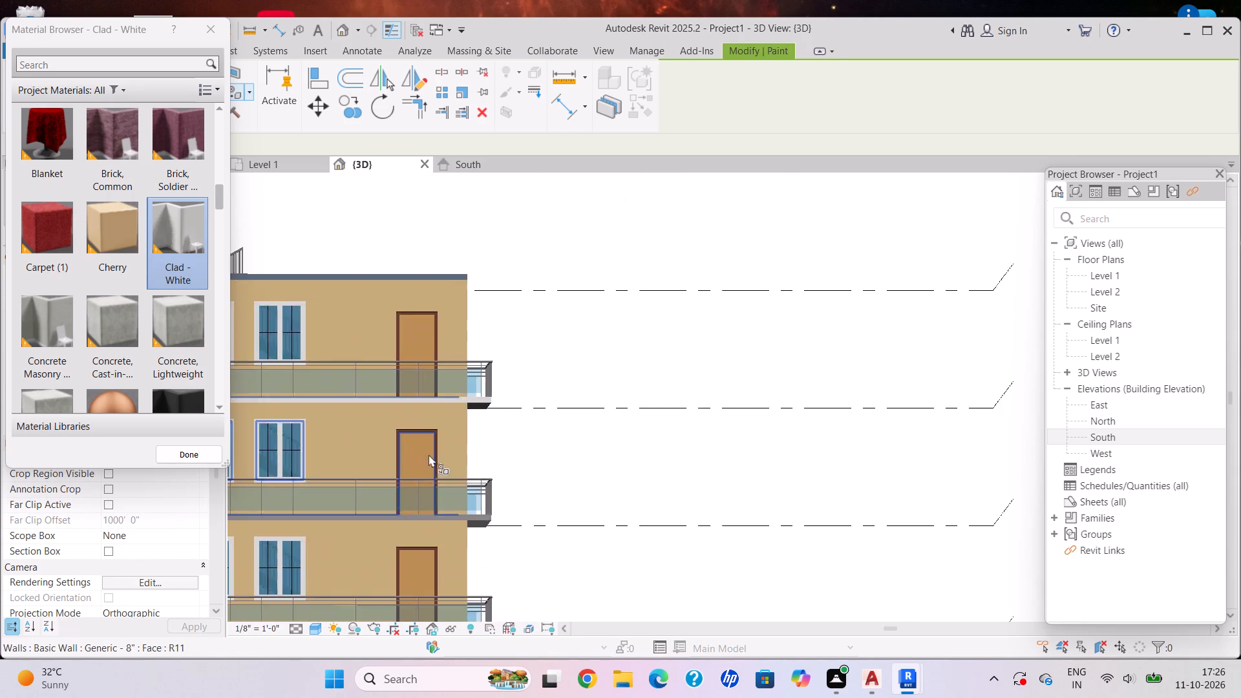
pyautogui.scroll(10, 429, 454)
pyautogui.click(412, 558)
pyautogui.scroll(5, 437, 561)
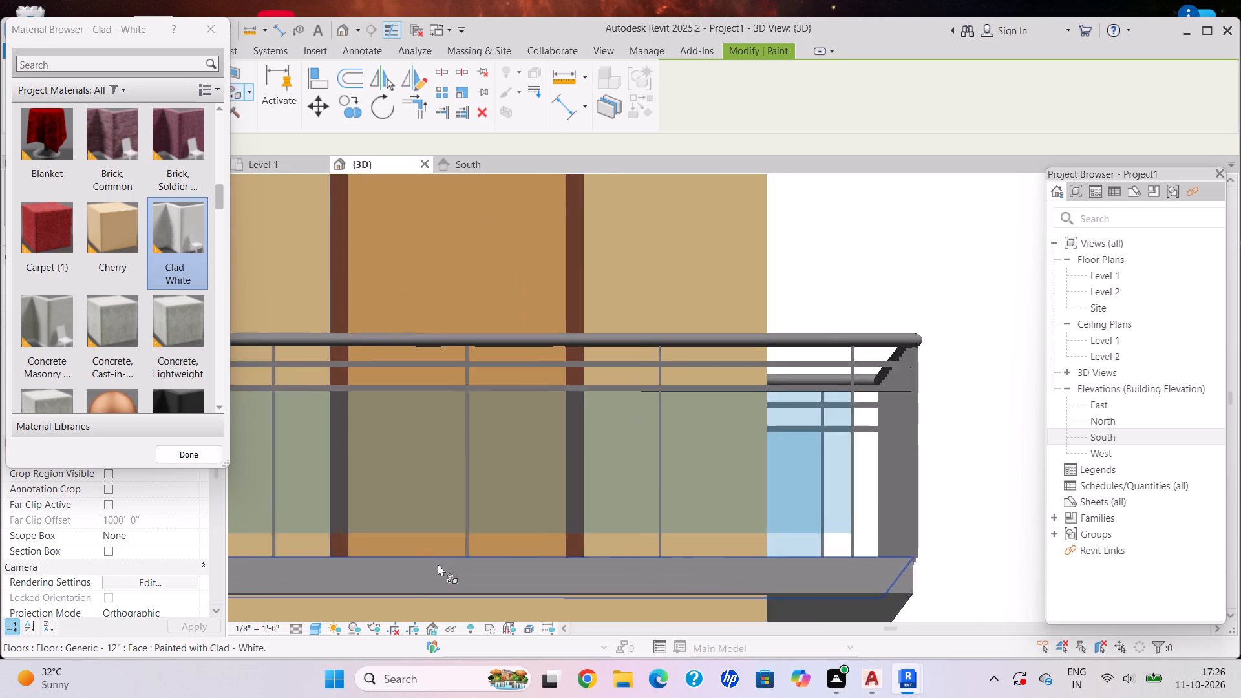
pyautogui.click(438, 579)
pyautogui.scroll(-3, 451, 522)
pyautogui.scroll(1, 451, 522)
pyautogui.scroll(-6, 445, 492)
pyautogui.moveTo(692, 438); pyautogui.dragTo(782, 404, button='middle')
pyautogui.scroll(-5, 467, 443)
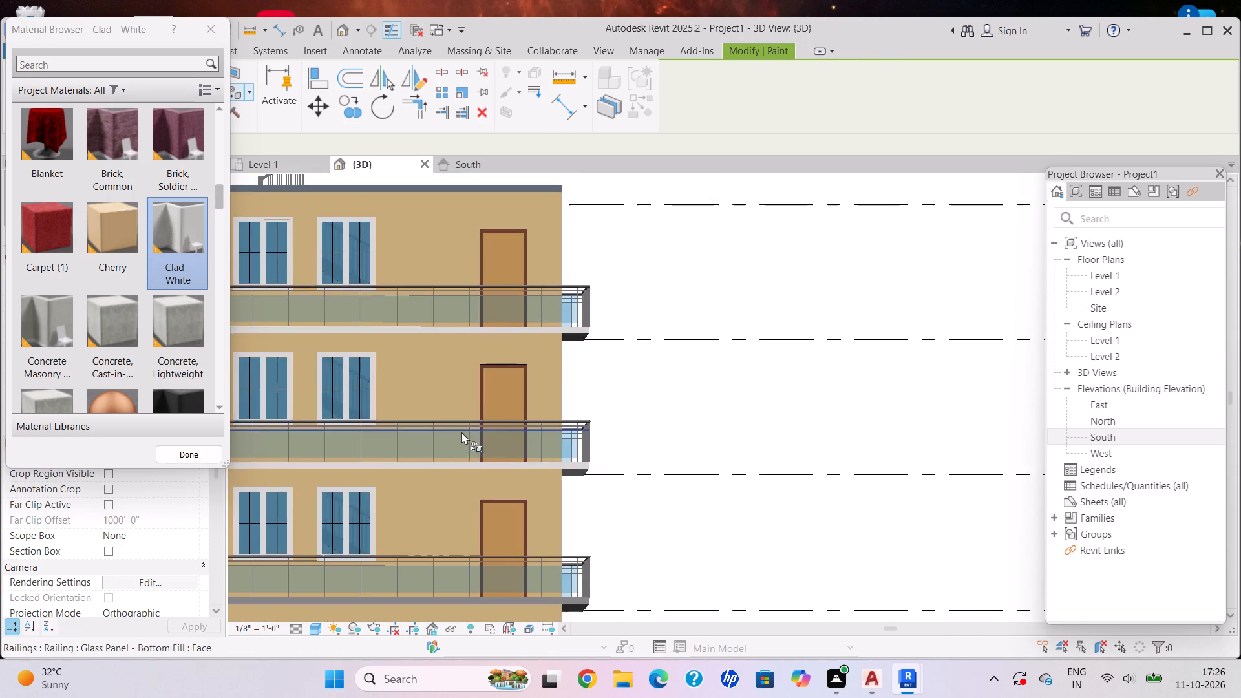
# Paint the long edge of the Level 3 balcony floor and the wall face behind its railing with Clad - White.
pyautogui.keyDown('shift'); pyautogui.moveTo(471, 432); pyautogui.dragTo(681, 467, button='middle'); pyautogui.keyUp('shift')
pyautogui.moveTo(677, 513); pyautogui.dragTo(697, 365, button='middle')
pyautogui.scroll(5, 674, 467)
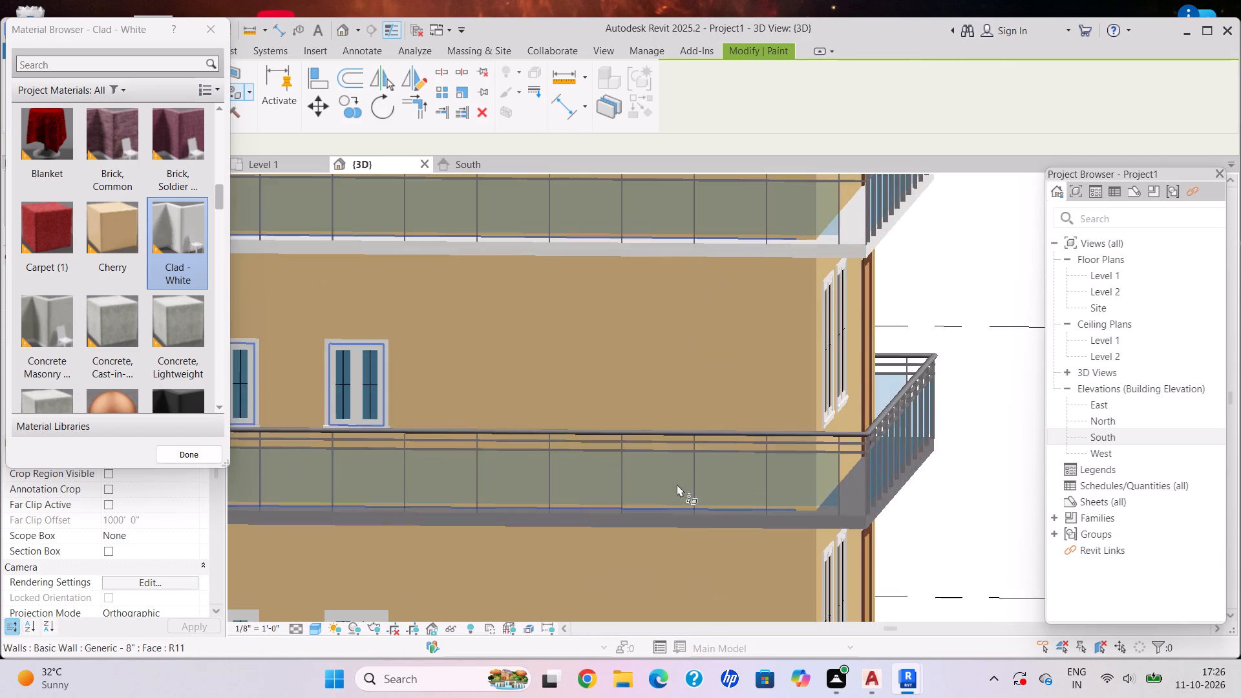
pyautogui.scroll(6, 677, 484)
pyautogui.click(703, 528)
pyautogui.click(719, 500)
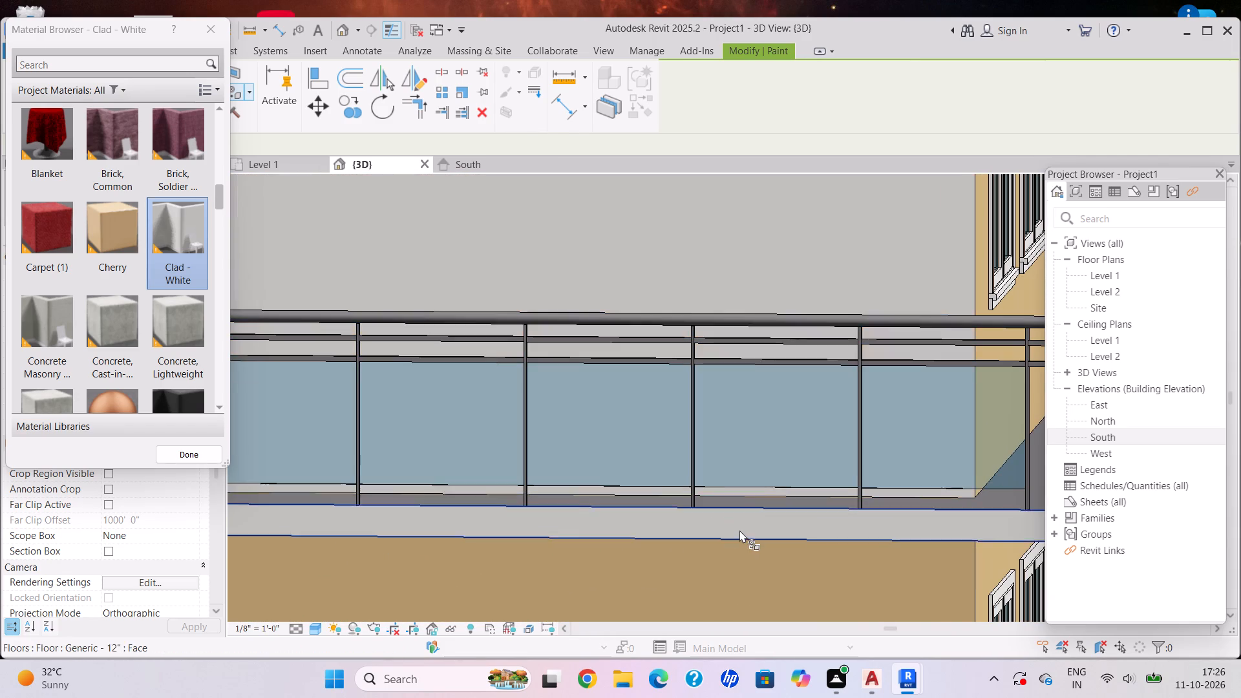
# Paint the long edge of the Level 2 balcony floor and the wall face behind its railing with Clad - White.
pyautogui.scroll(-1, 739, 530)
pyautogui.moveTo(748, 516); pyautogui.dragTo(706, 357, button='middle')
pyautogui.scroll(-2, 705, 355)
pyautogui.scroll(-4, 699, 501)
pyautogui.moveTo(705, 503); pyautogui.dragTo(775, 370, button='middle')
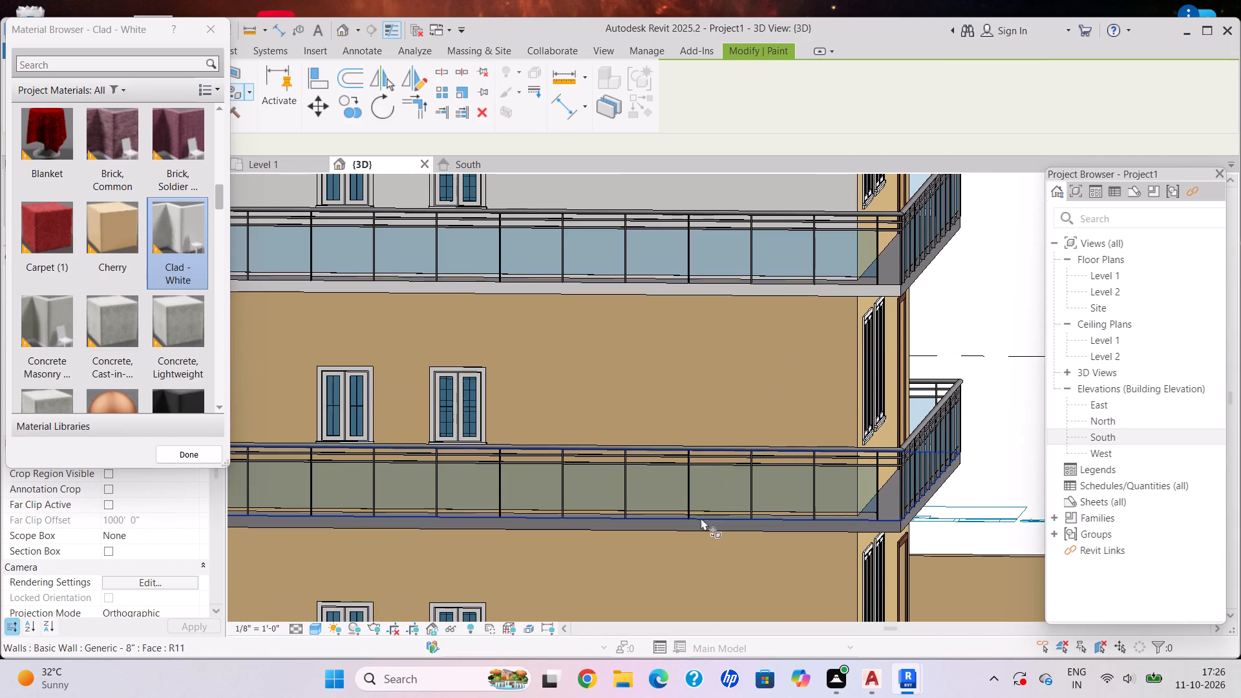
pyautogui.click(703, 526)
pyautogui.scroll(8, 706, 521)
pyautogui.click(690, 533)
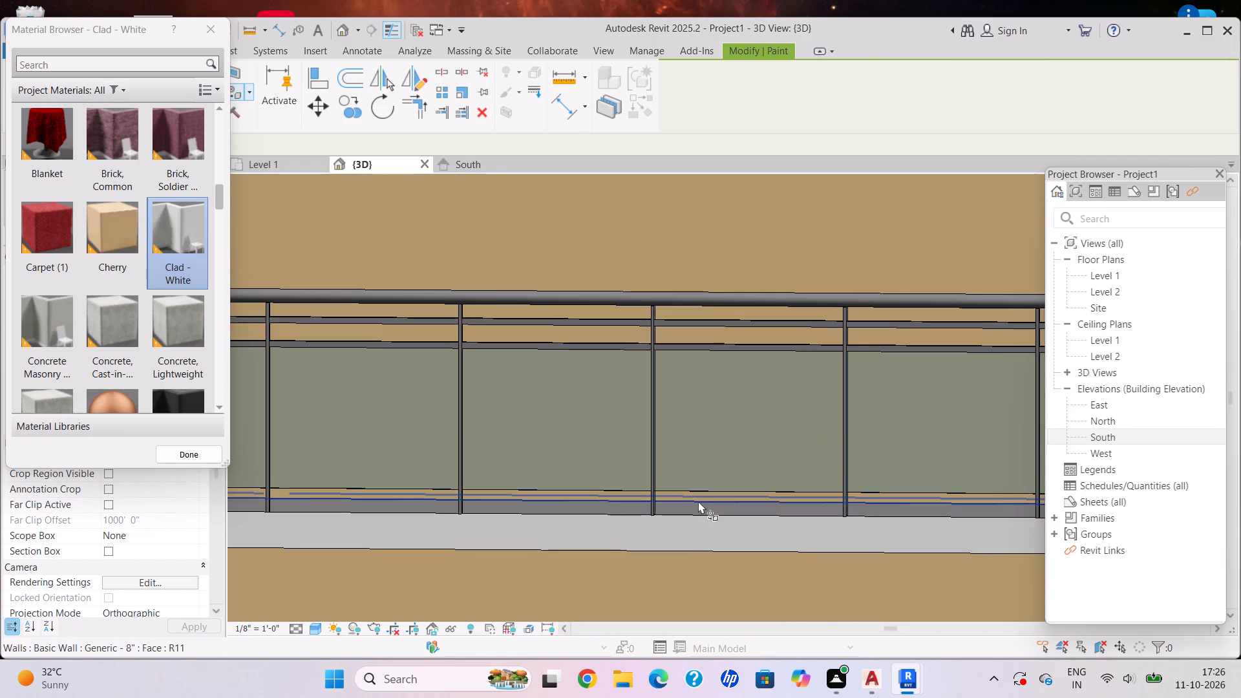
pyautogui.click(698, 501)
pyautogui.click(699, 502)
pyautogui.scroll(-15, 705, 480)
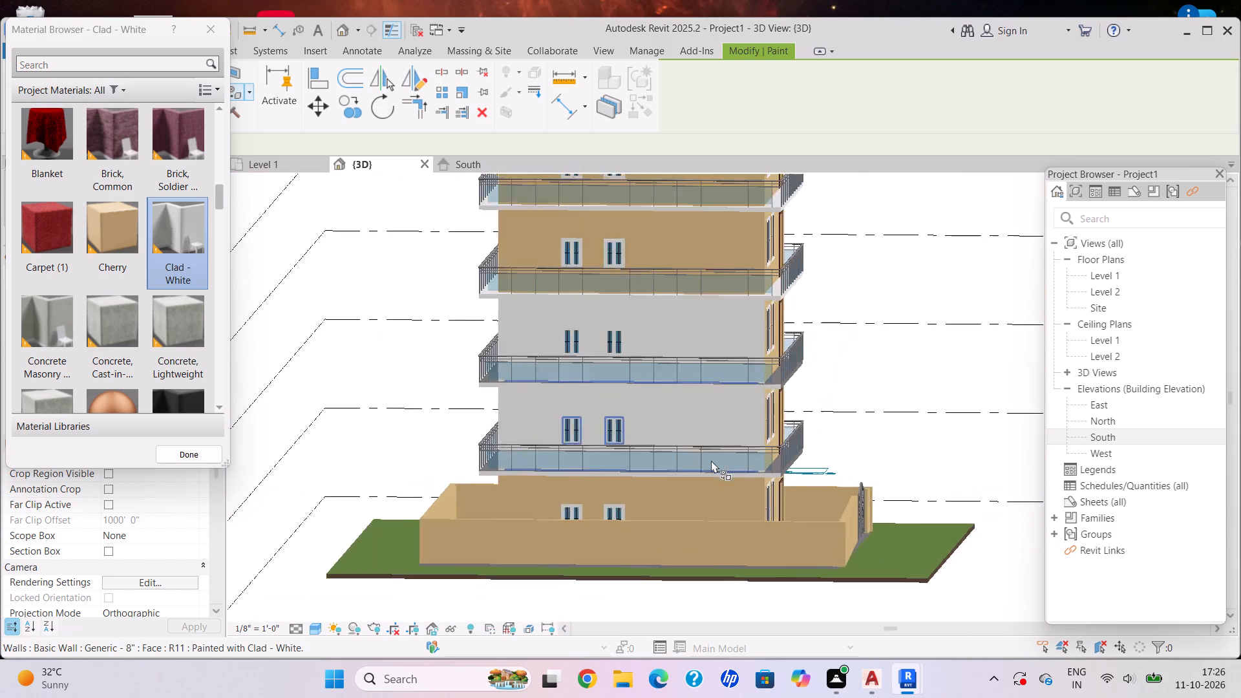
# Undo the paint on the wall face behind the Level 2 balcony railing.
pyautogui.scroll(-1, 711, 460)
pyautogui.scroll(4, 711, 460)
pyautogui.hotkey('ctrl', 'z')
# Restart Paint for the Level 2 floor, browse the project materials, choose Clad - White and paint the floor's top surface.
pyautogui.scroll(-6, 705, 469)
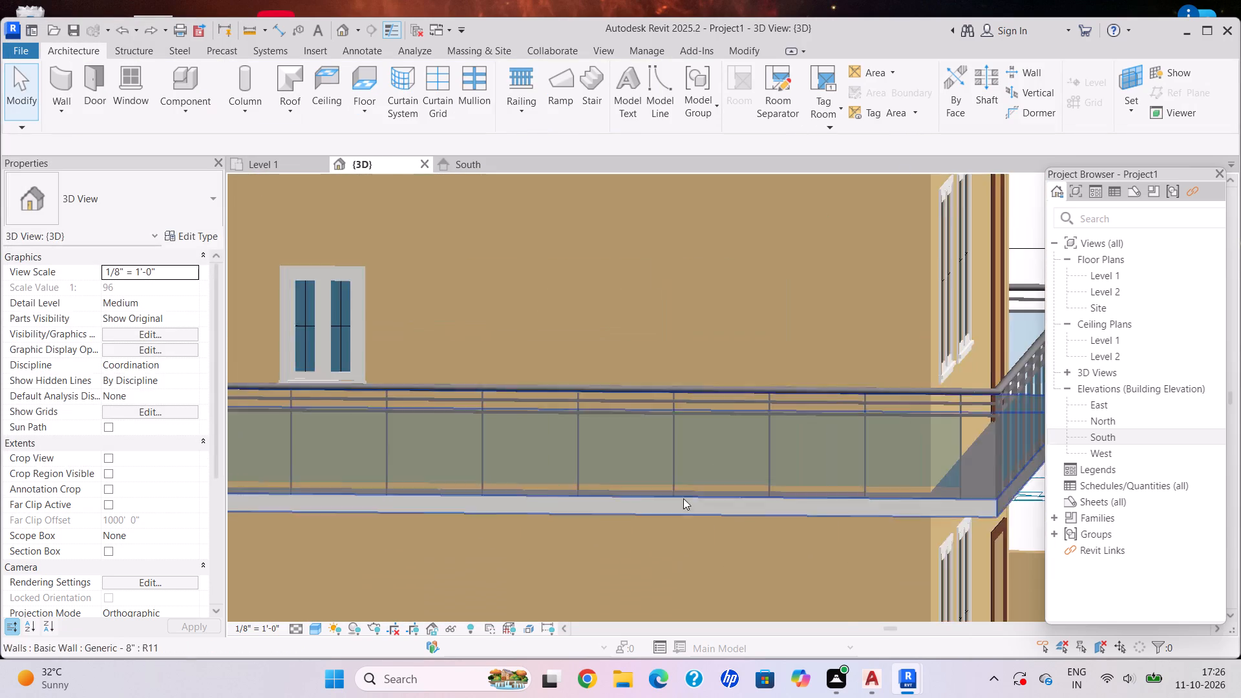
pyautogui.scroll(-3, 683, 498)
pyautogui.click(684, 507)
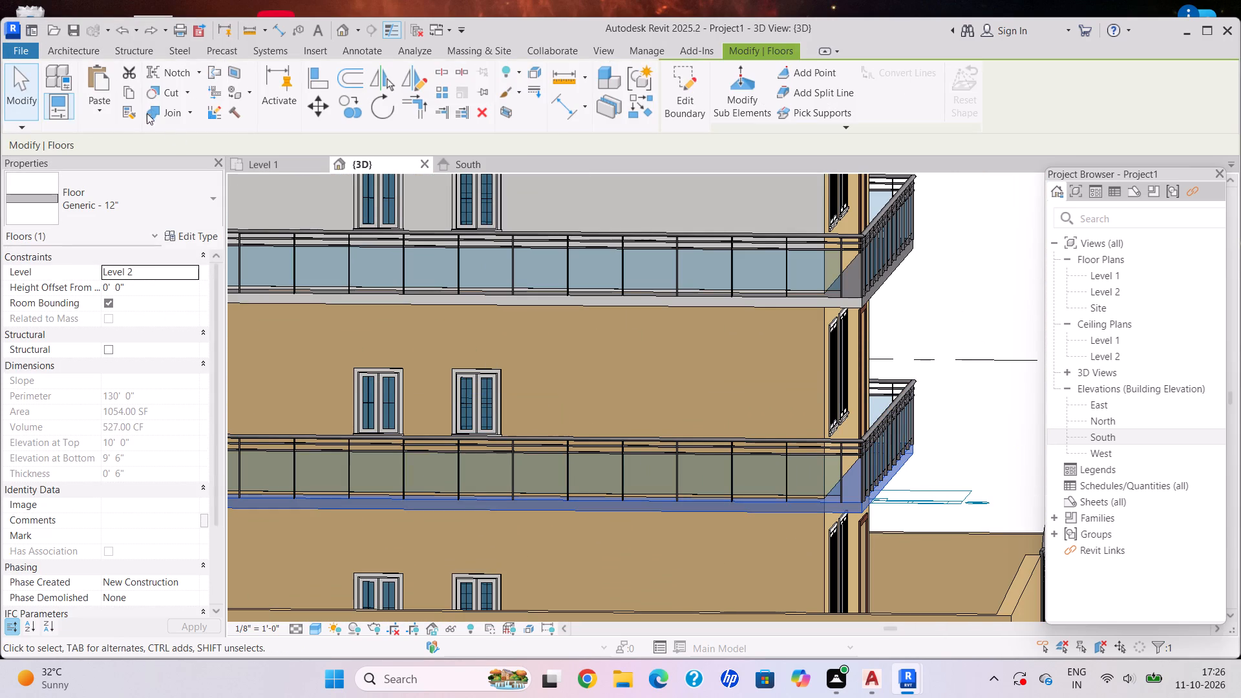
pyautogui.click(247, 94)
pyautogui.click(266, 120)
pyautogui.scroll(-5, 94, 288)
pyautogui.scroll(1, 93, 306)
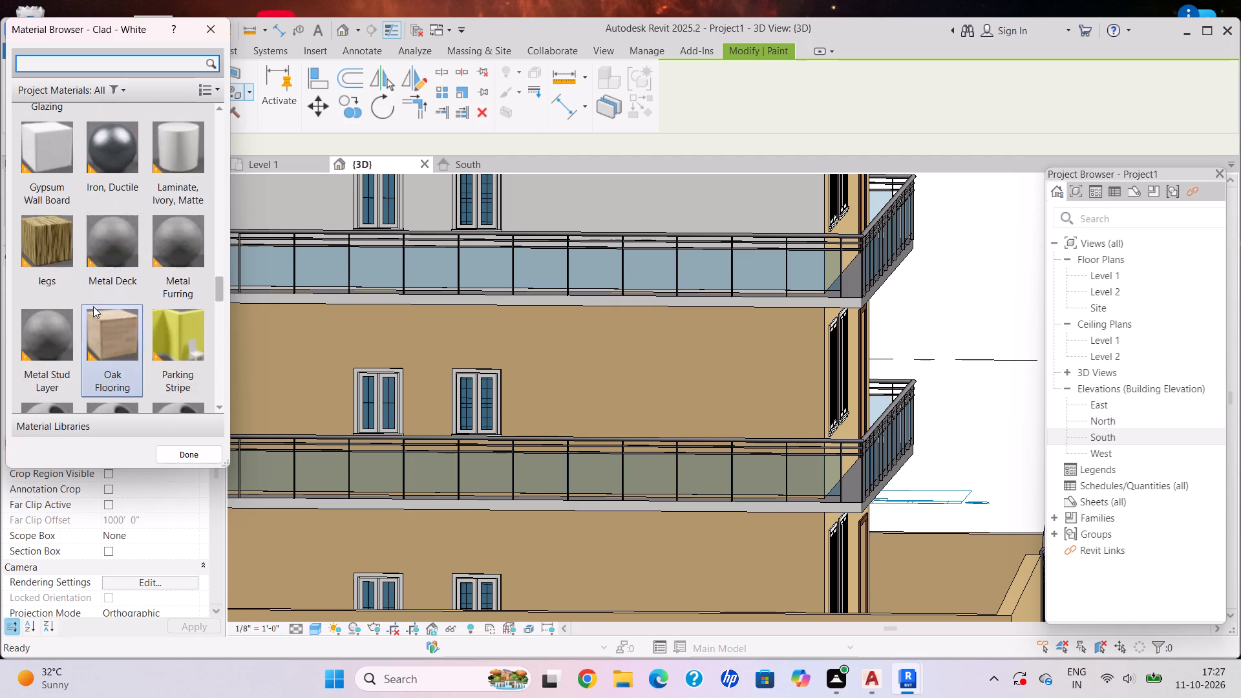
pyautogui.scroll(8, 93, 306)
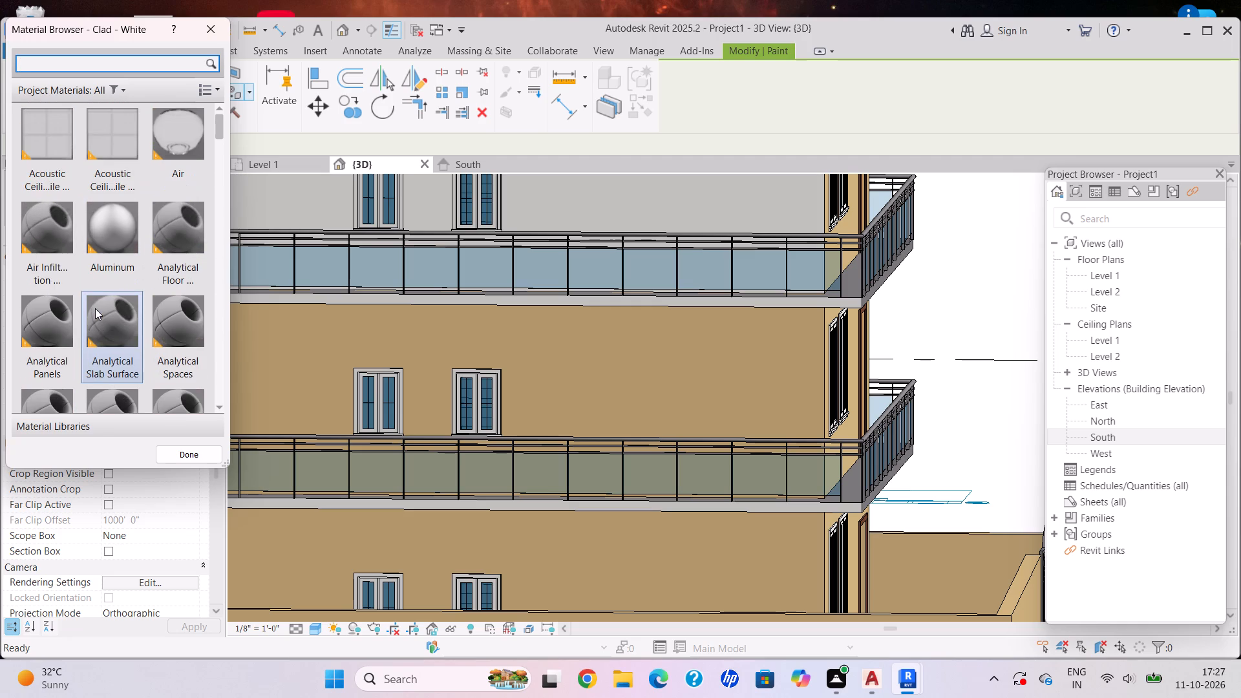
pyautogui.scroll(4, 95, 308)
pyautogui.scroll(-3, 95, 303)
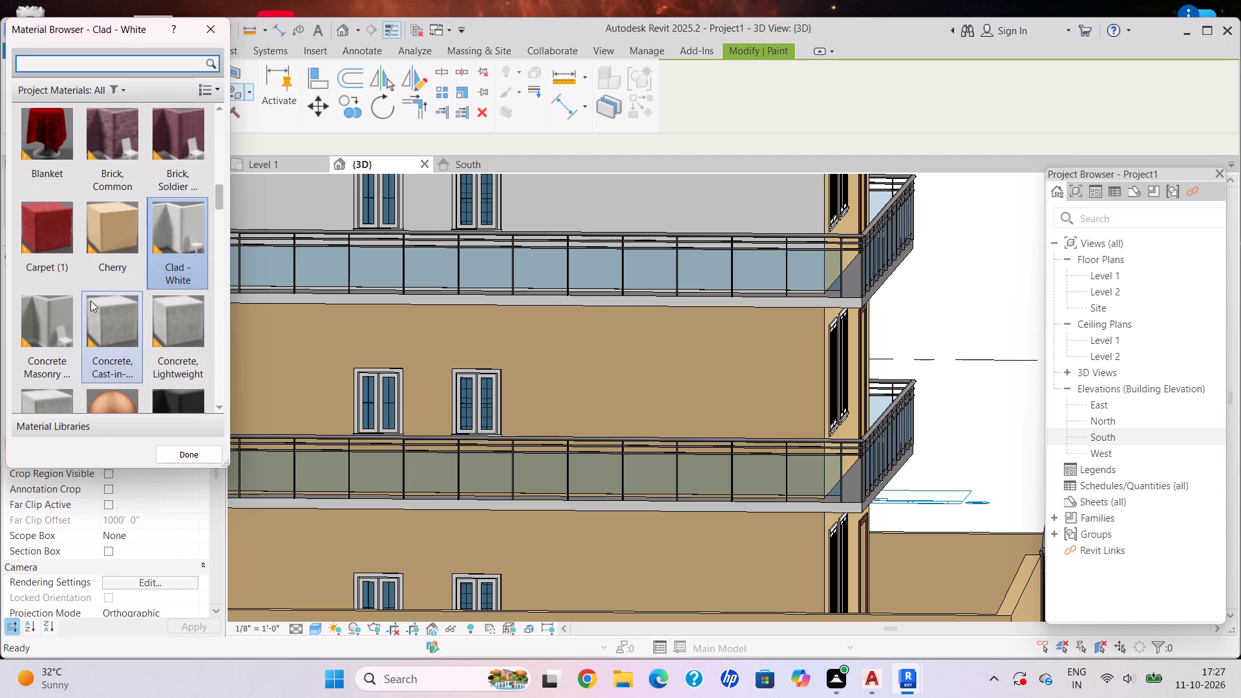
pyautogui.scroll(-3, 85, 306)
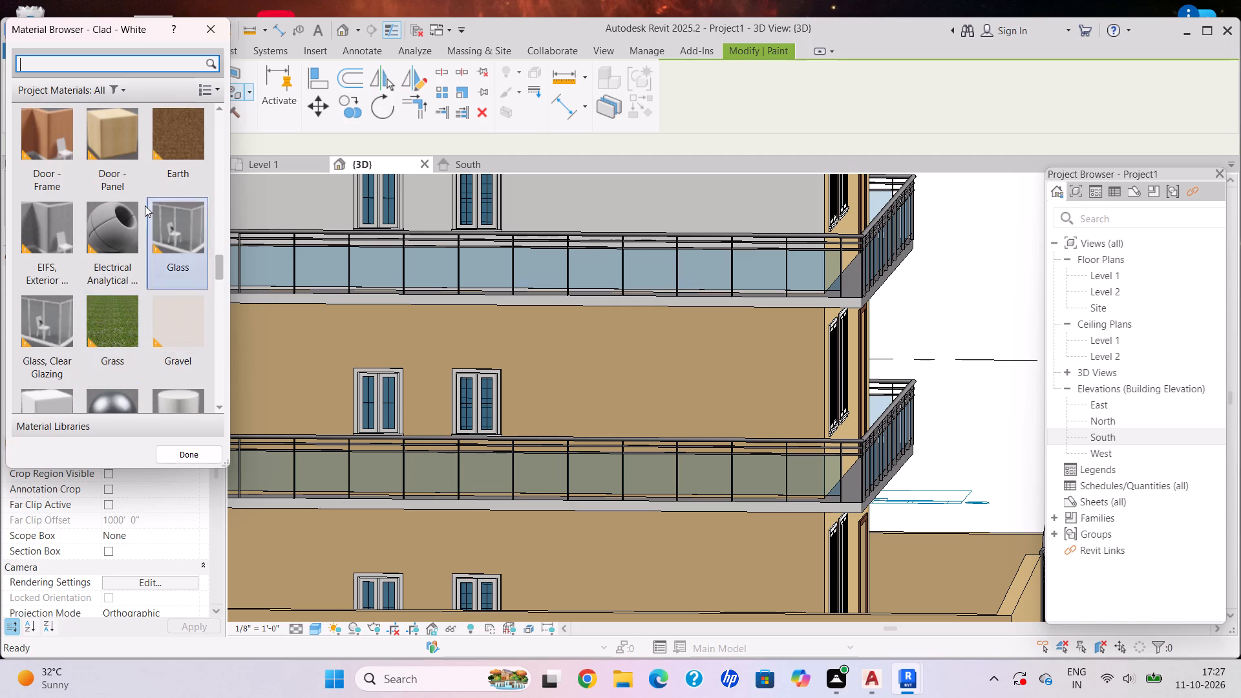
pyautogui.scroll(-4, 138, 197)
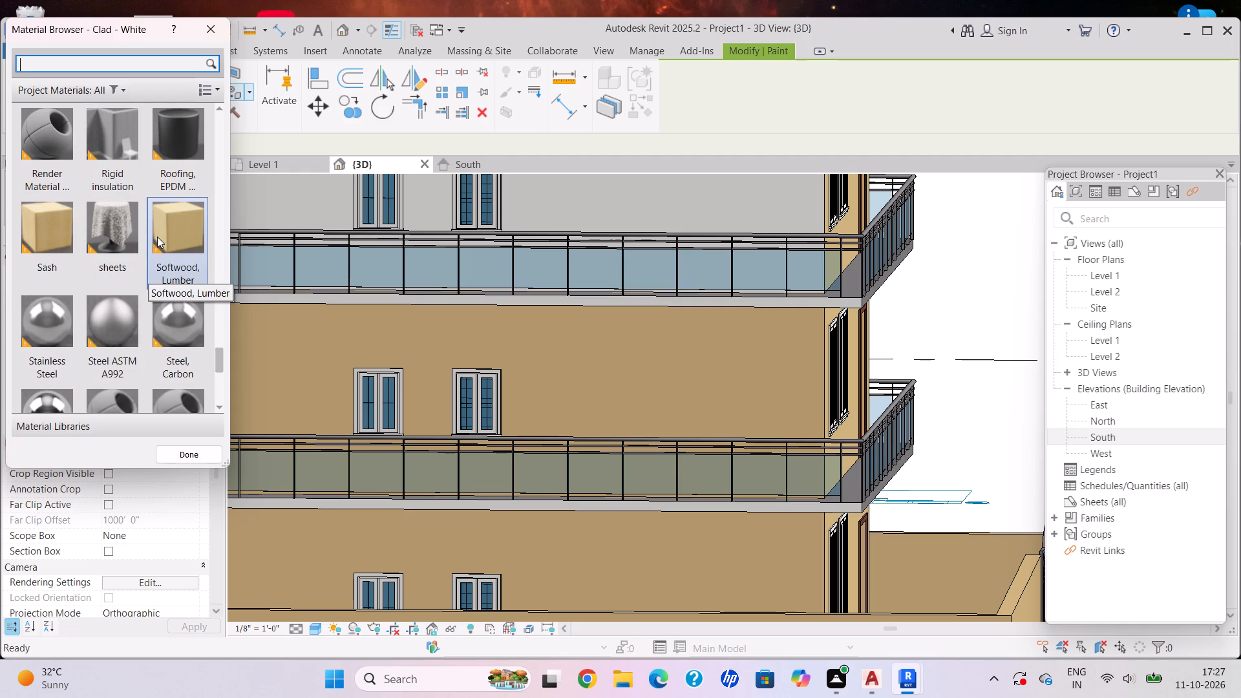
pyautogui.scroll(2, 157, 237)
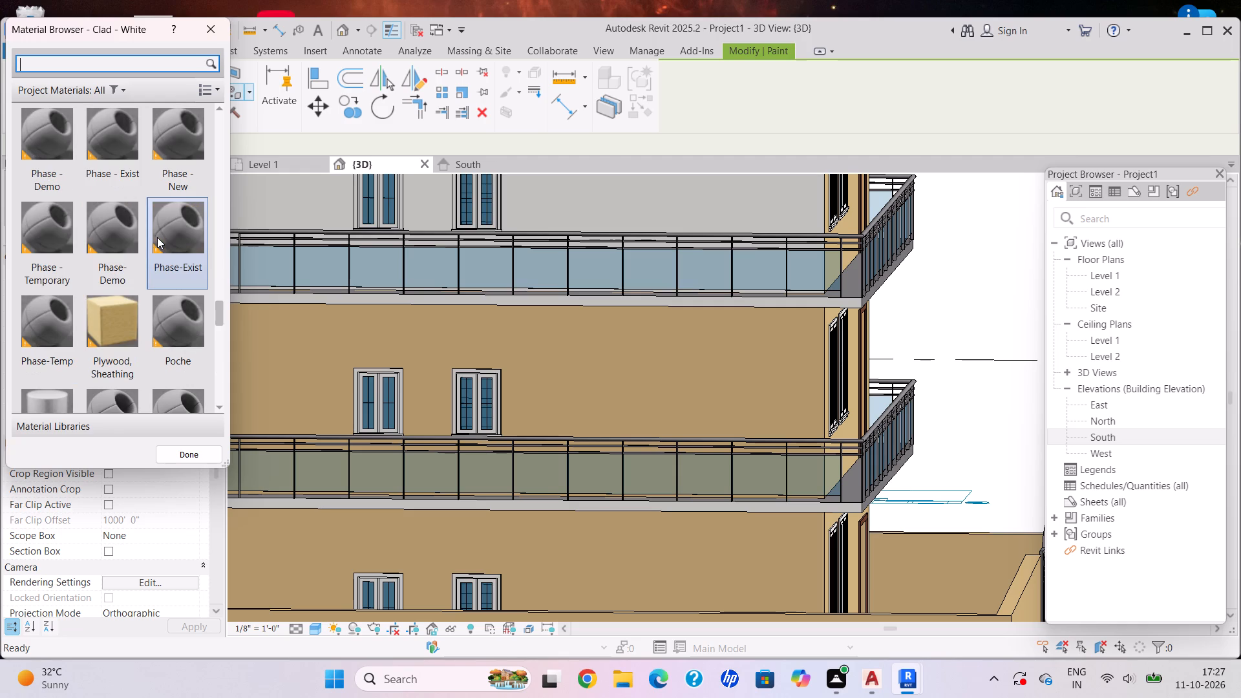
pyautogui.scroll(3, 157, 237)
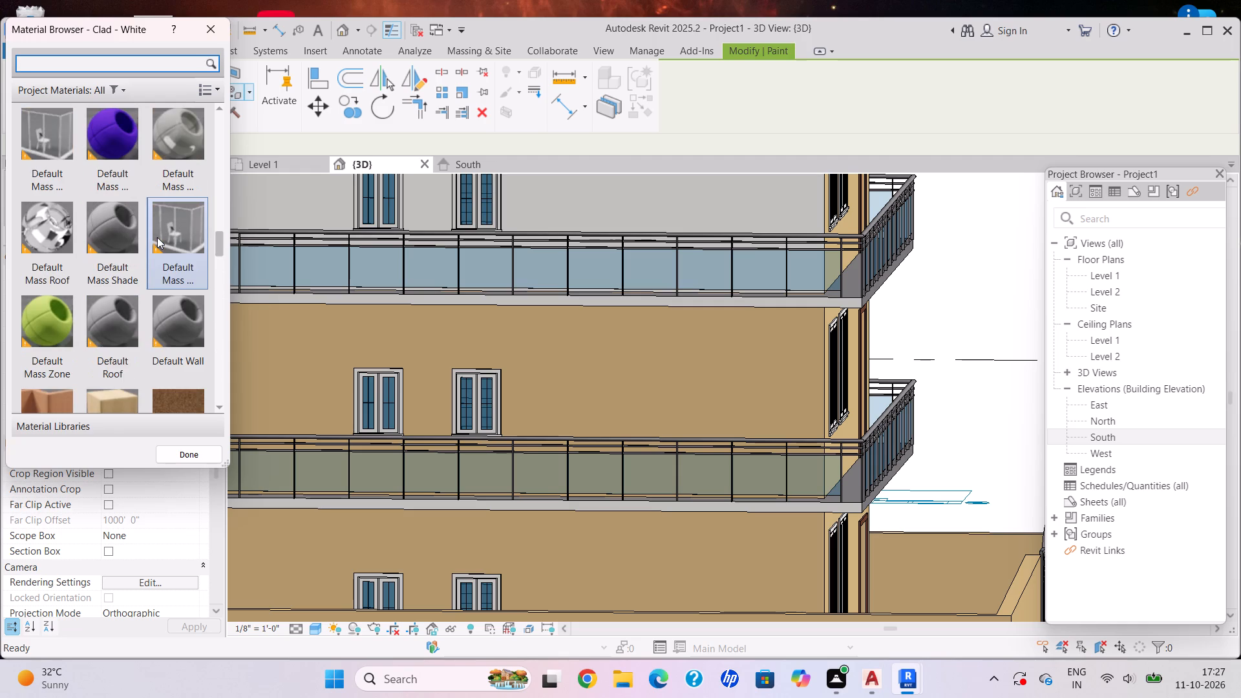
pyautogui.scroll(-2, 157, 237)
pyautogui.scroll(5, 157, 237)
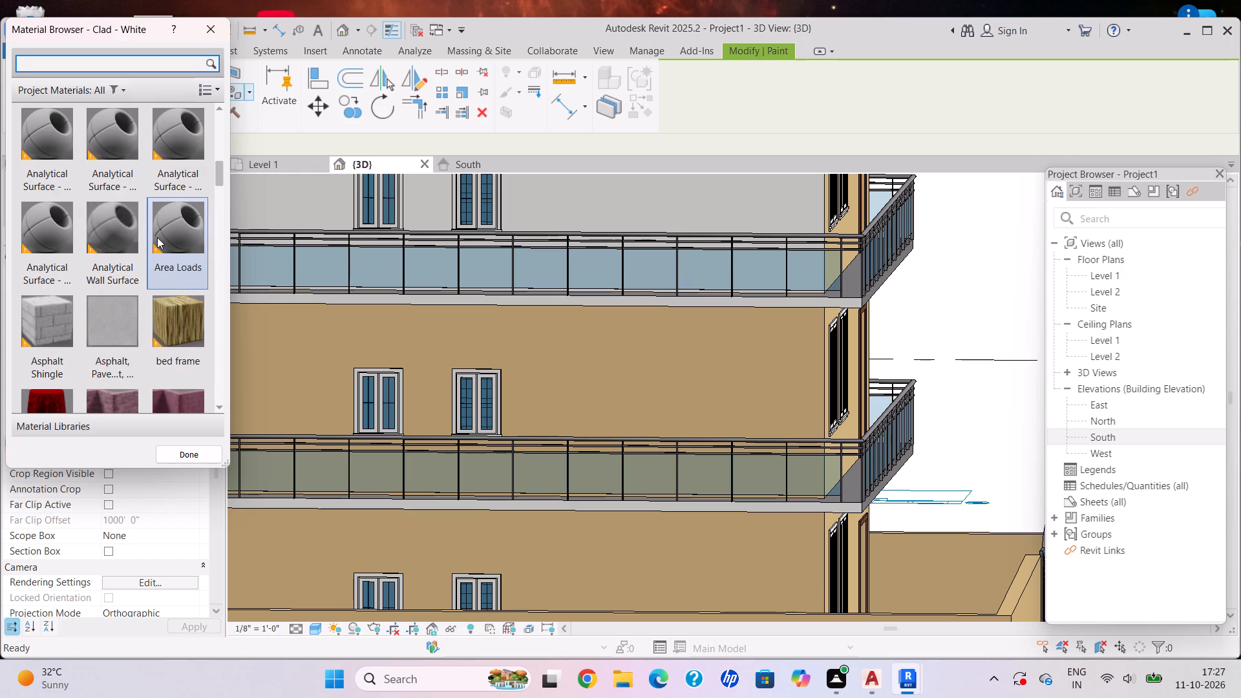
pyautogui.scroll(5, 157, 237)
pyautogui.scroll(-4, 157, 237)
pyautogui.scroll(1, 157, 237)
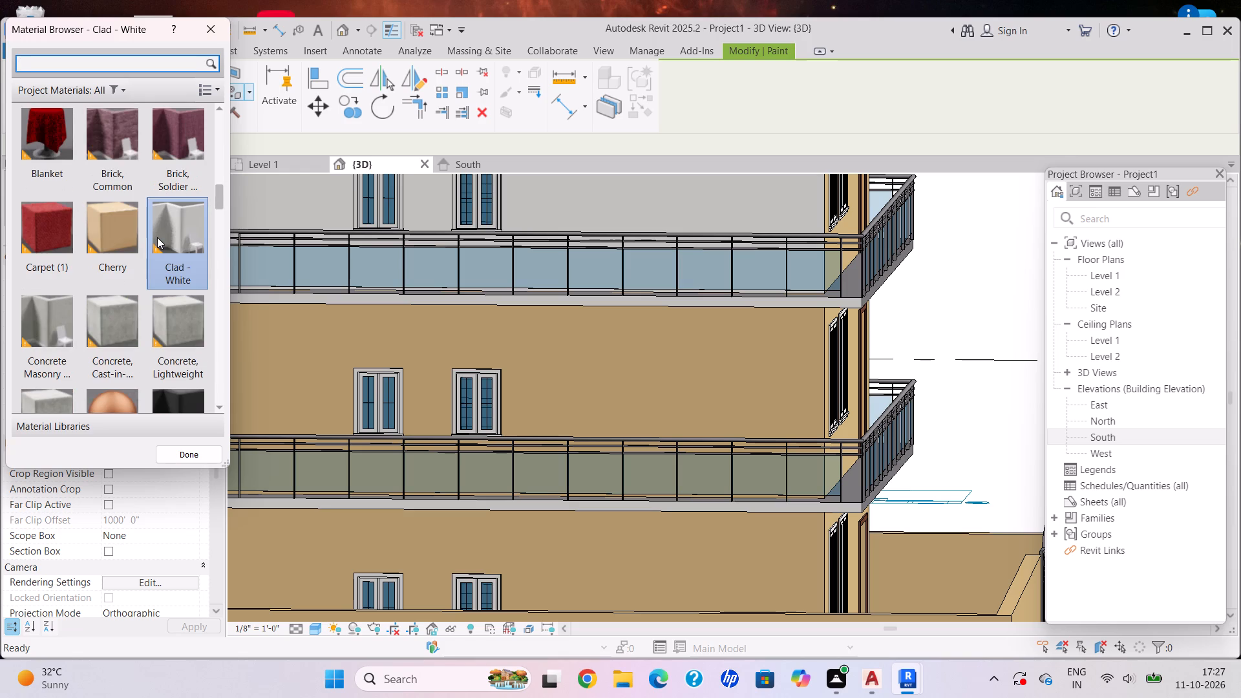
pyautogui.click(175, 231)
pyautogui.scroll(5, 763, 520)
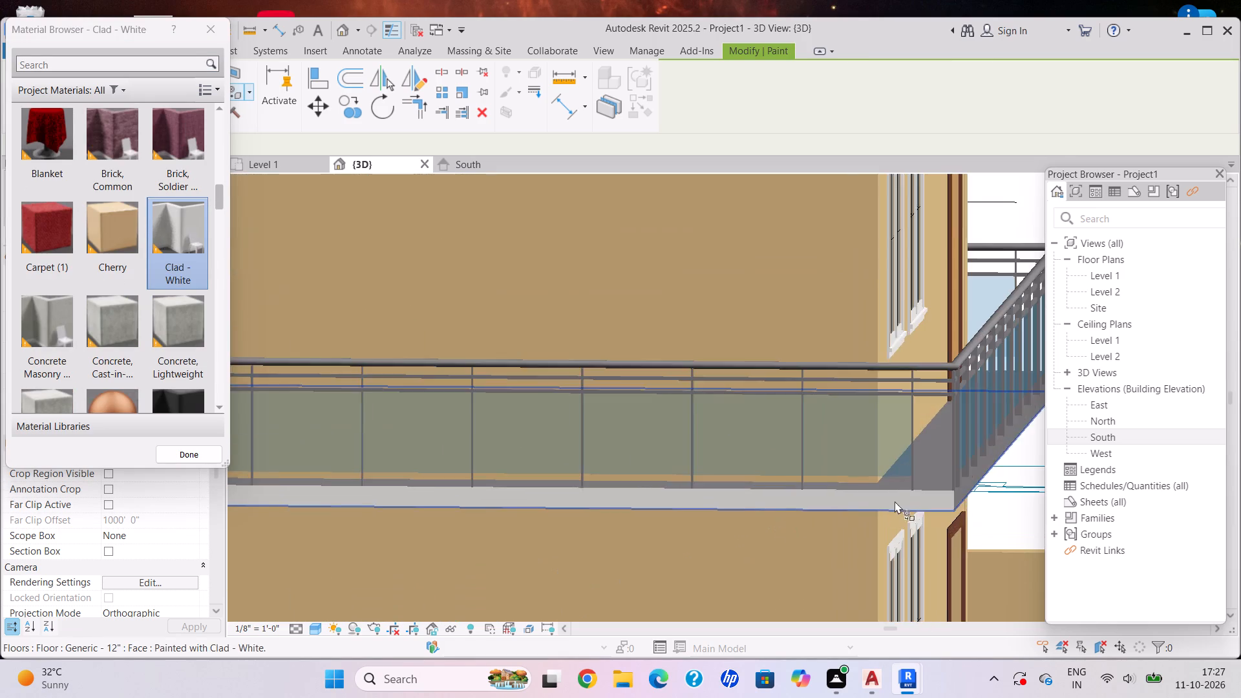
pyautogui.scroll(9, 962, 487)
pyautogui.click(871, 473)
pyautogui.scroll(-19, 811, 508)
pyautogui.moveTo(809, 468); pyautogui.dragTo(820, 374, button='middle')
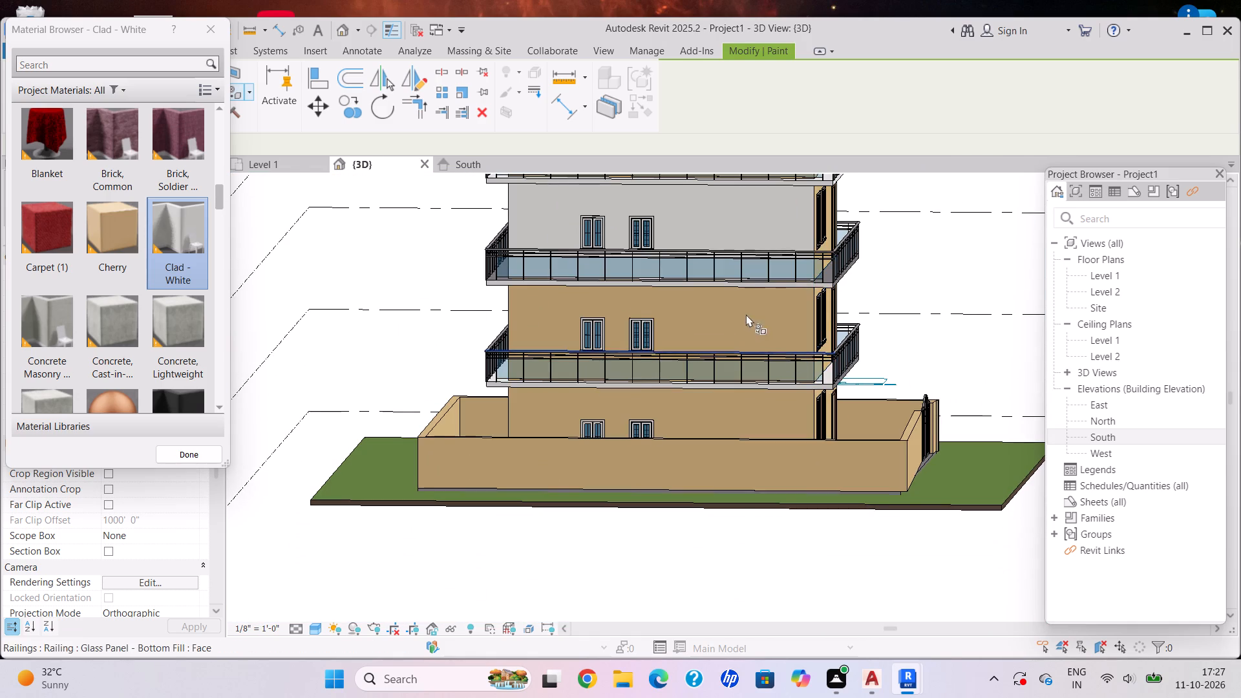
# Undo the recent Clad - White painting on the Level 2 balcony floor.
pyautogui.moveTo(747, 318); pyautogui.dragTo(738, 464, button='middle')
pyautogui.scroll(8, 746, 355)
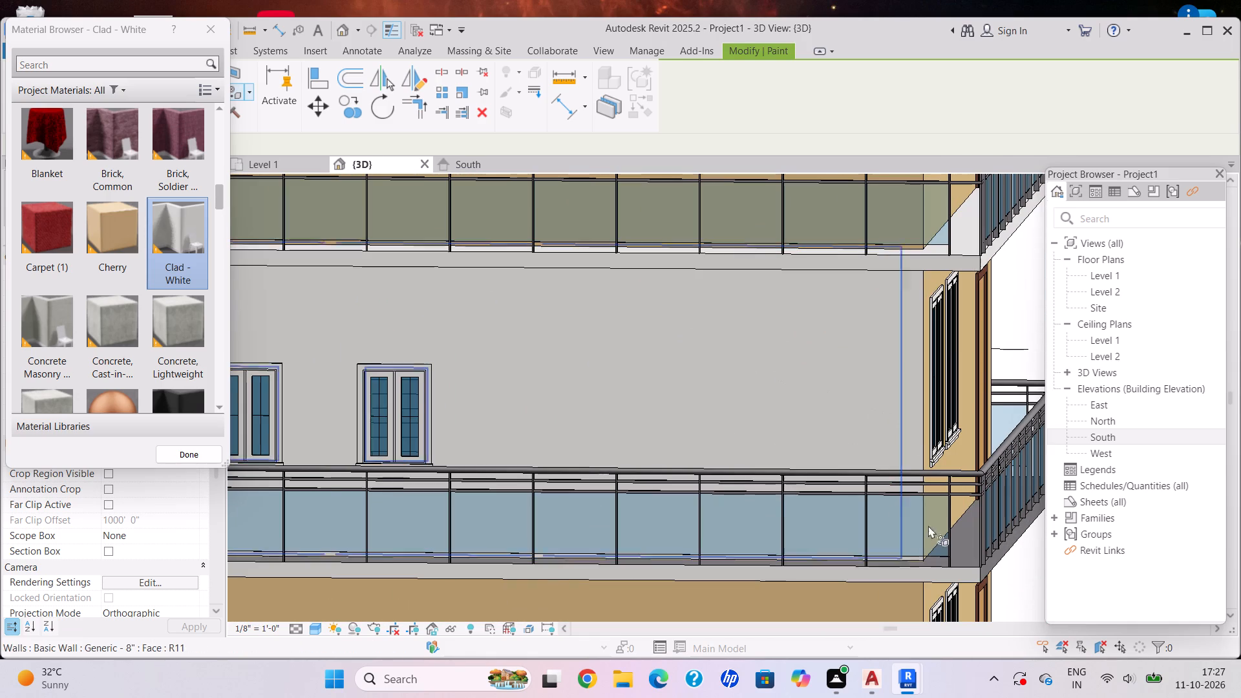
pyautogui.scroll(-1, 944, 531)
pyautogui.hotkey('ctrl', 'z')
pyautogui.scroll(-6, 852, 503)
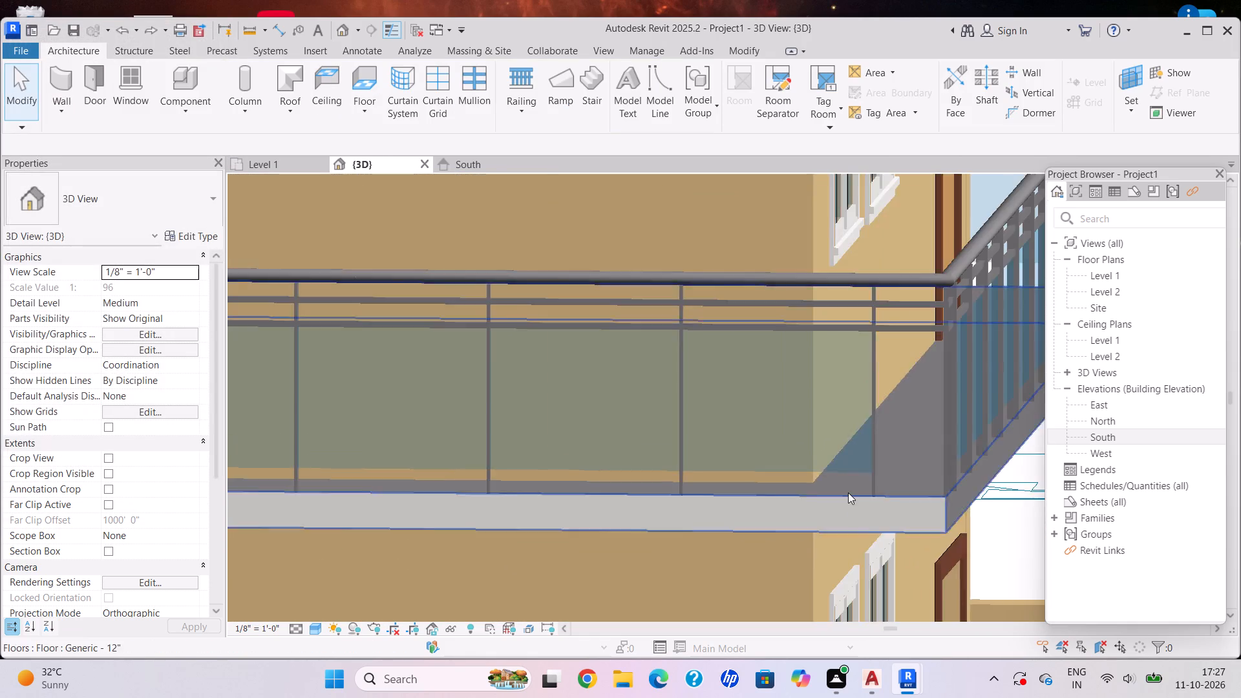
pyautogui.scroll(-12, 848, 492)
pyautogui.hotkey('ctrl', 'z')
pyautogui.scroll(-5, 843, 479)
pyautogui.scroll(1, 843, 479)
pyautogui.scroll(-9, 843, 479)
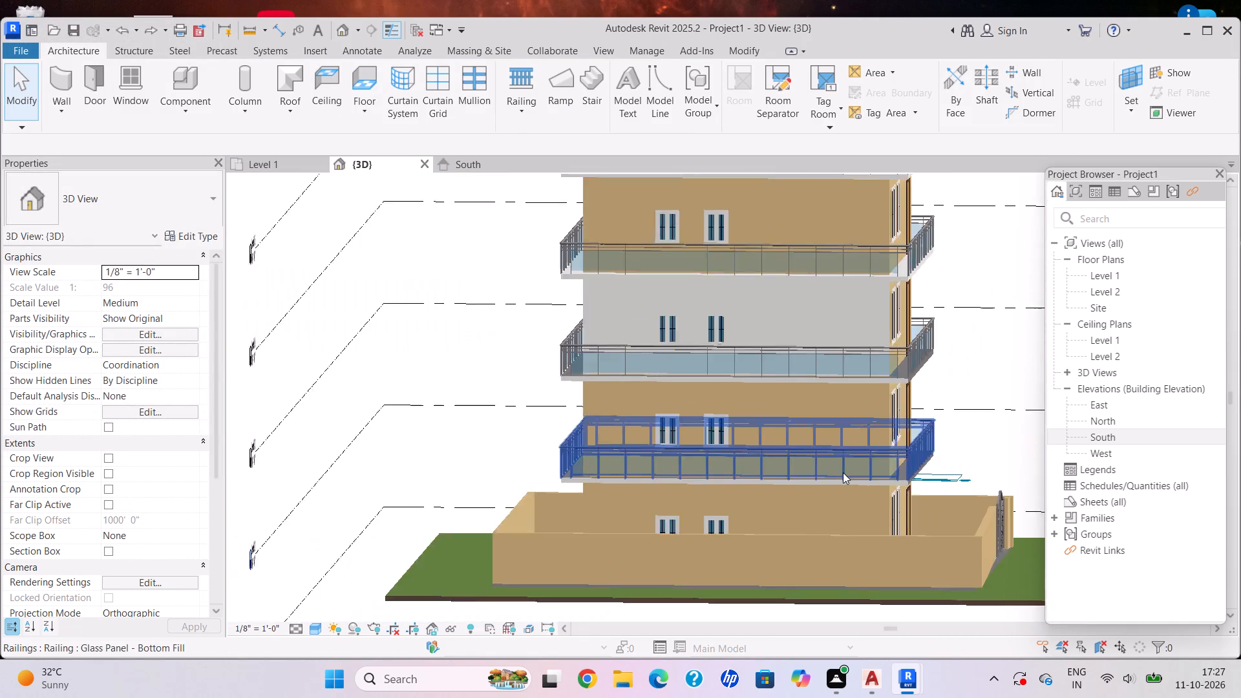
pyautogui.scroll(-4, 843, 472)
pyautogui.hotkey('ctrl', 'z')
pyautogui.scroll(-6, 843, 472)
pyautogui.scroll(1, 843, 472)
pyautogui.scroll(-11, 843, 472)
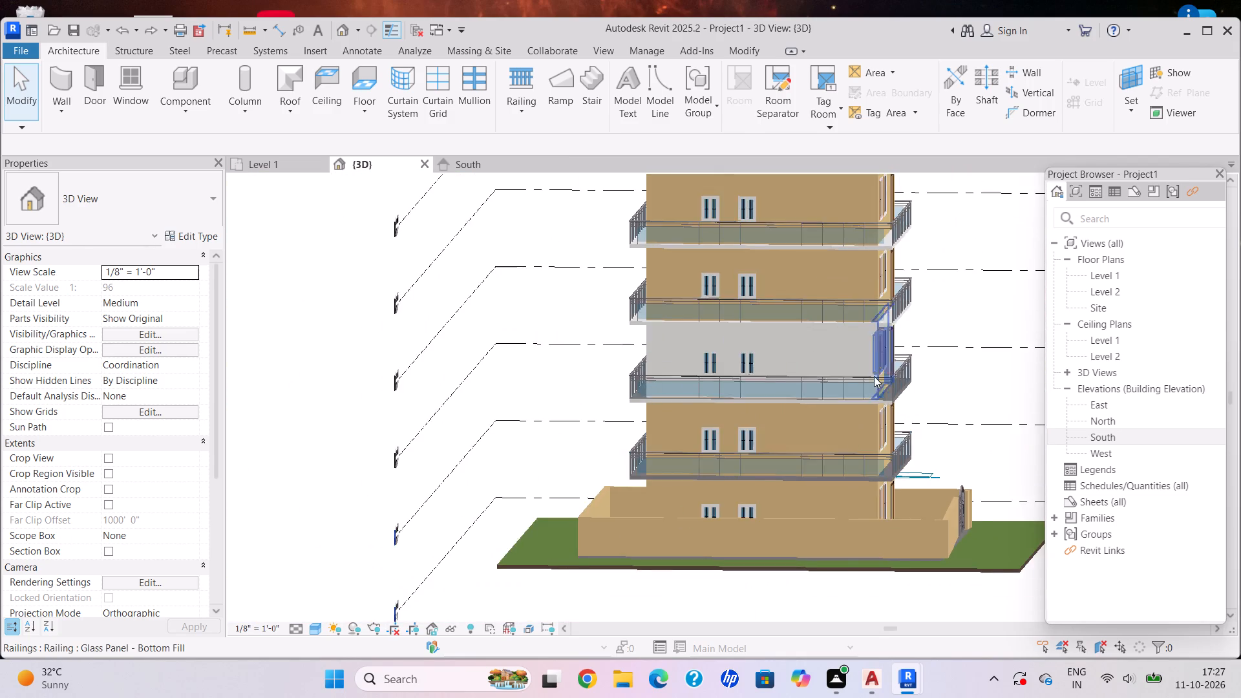
# Remove the paint from the wall face behind the Level 3 balcony railing using Remove Paint.
pyautogui.scroll(10, 874, 371)
pyautogui.press('Escape')
pyautogui.click(881, 377)
pyautogui.press('Escape')
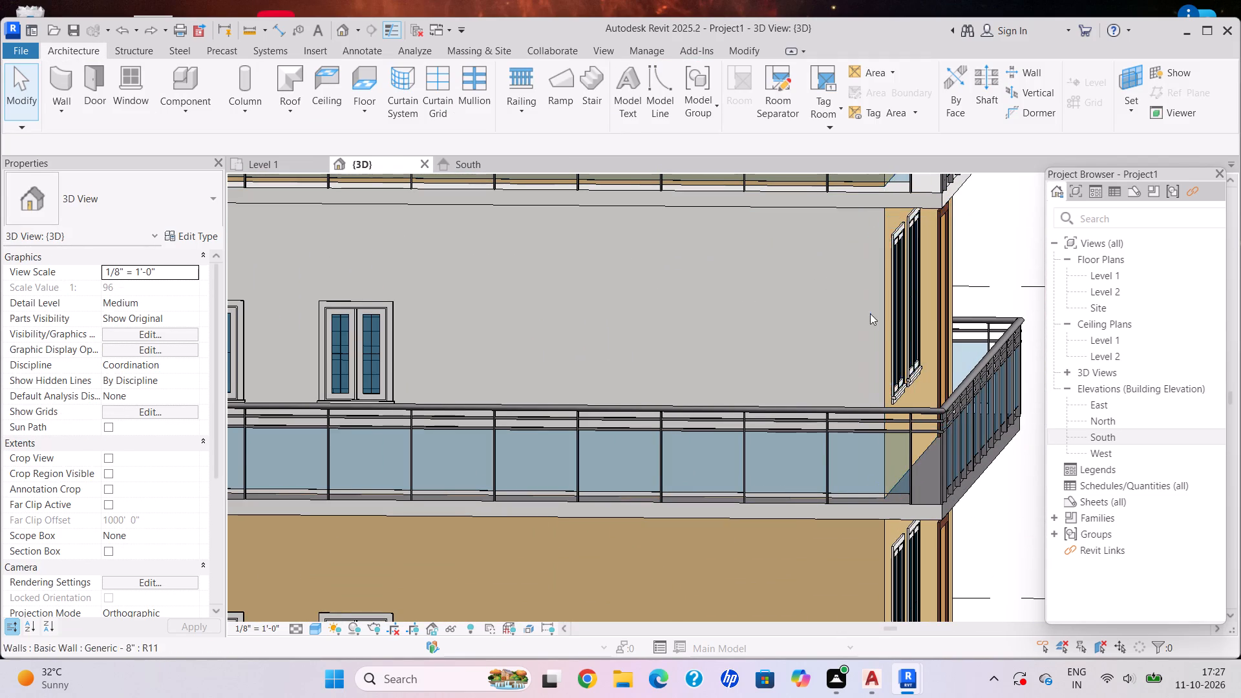
pyautogui.scroll(6, 863, 408)
pyautogui.click(871, 554)
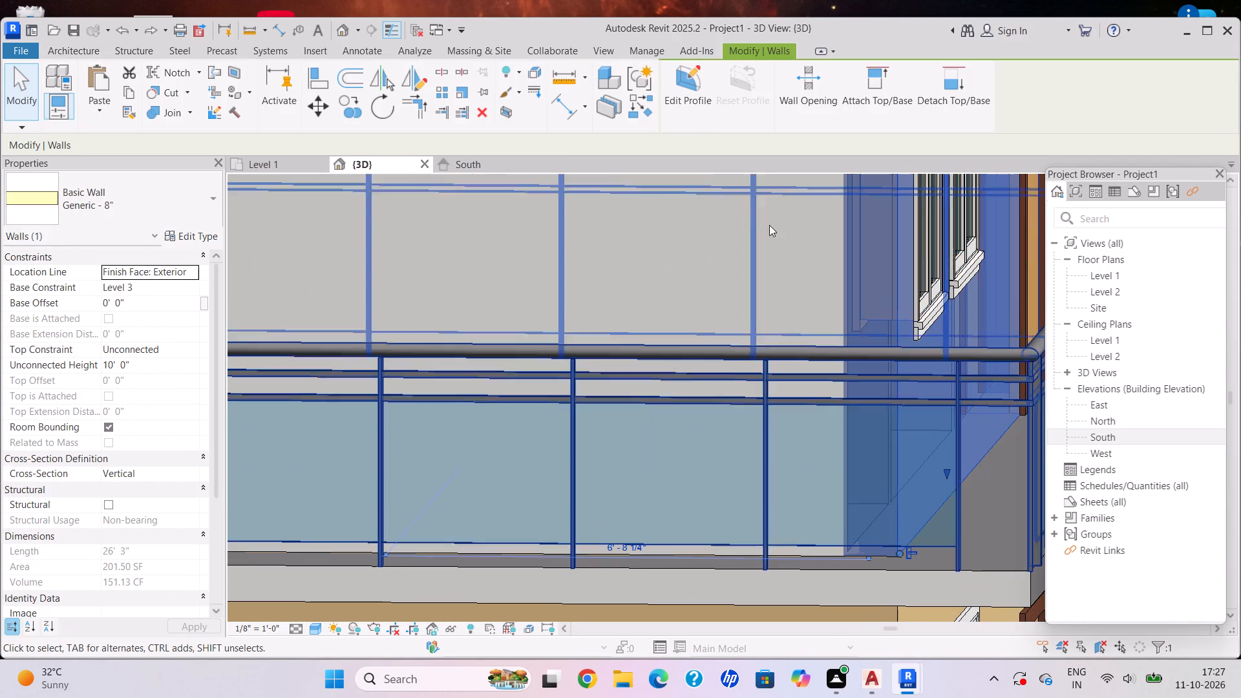
pyautogui.click(247, 87)
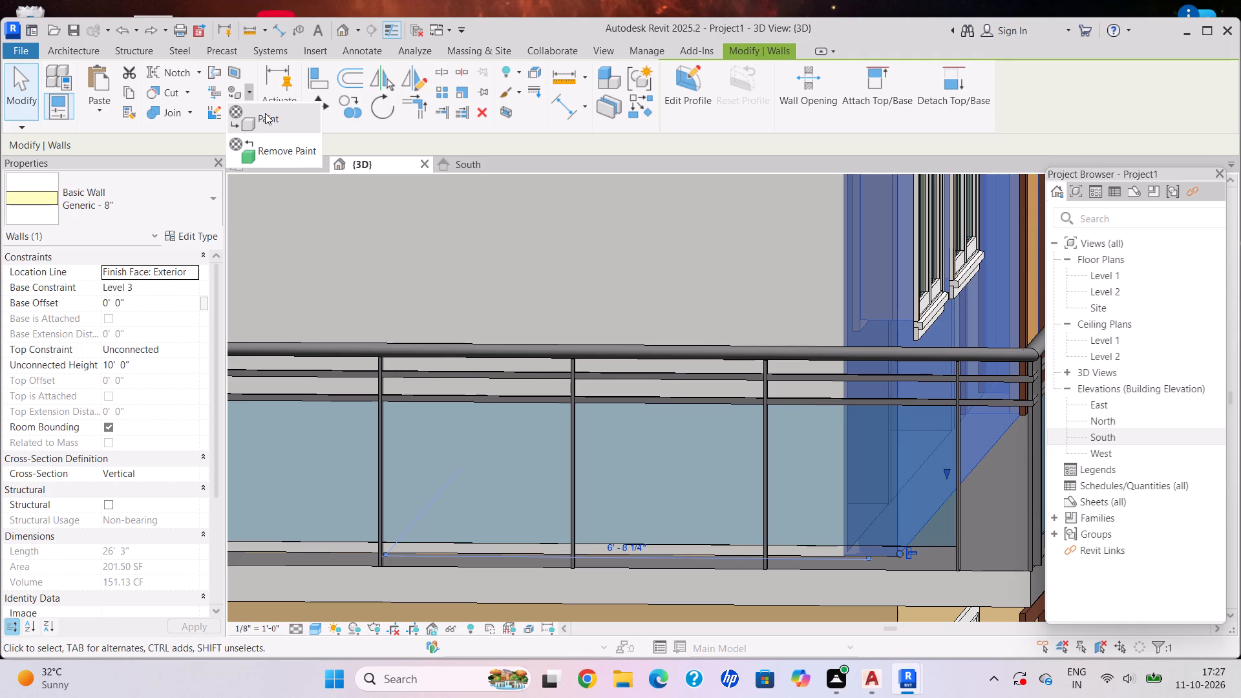
pyautogui.click(288, 153)
pyautogui.click(531, 304)
pyautogui.press('Escape')
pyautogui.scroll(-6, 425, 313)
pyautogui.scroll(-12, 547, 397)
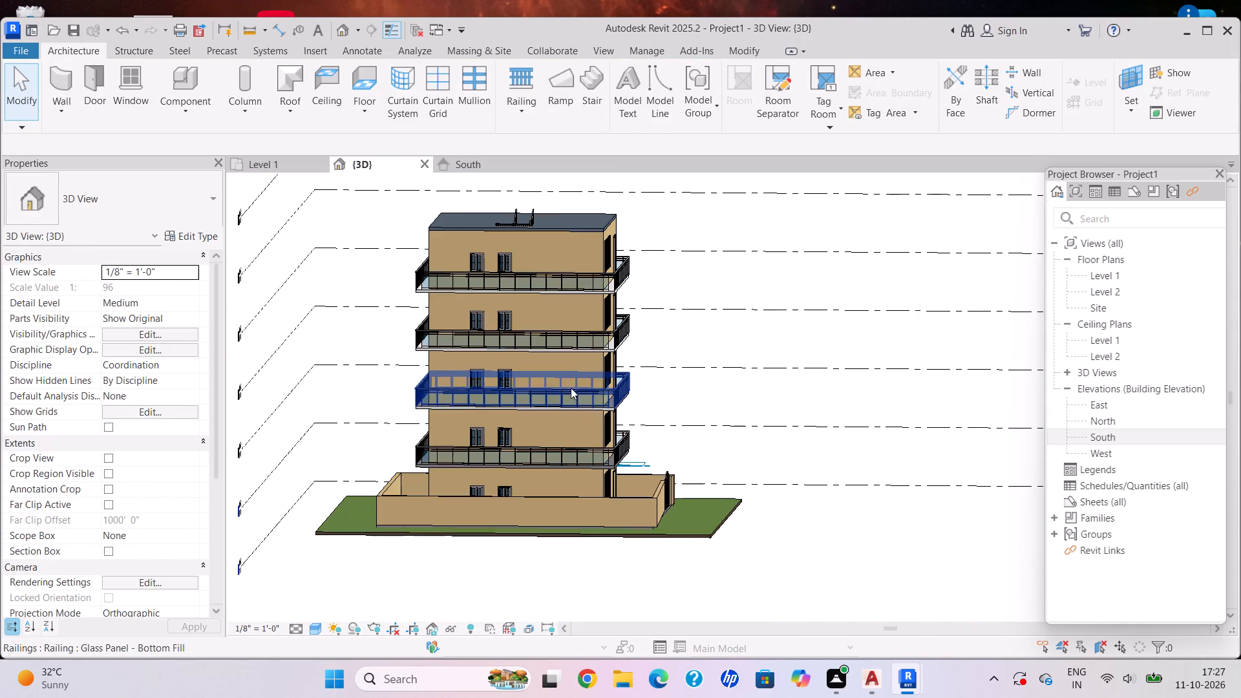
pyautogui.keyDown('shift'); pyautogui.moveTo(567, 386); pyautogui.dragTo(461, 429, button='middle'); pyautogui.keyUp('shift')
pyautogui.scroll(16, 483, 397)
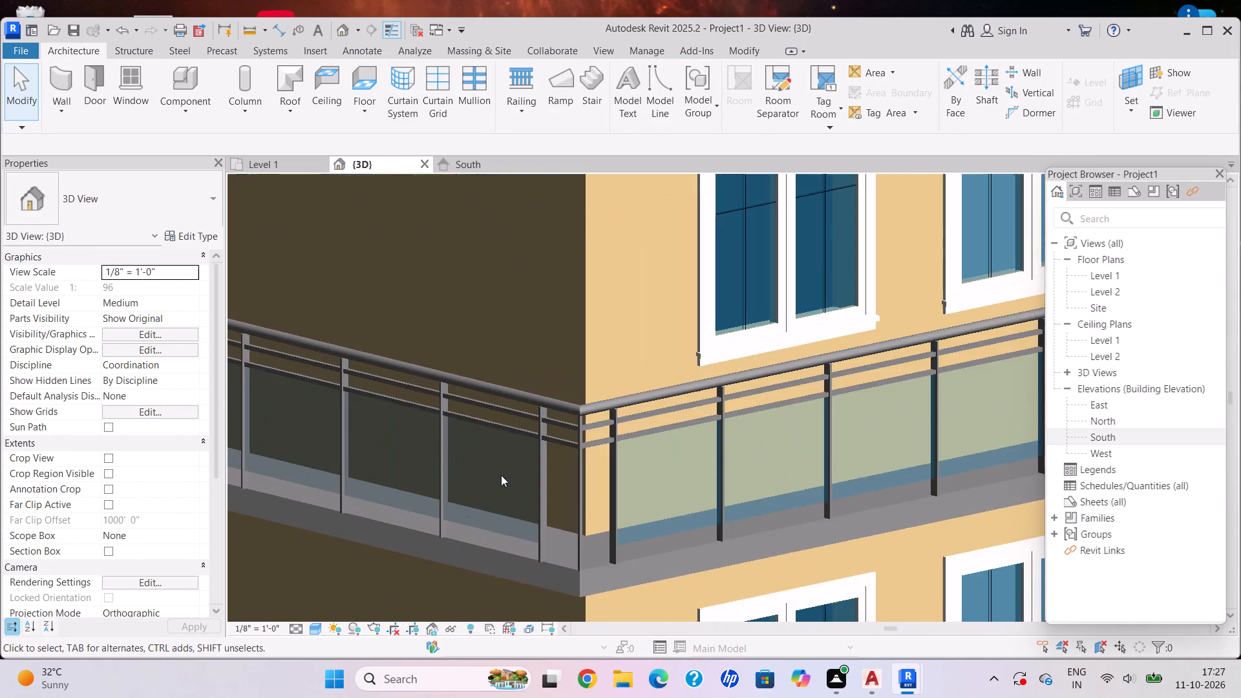
# Start Paint with Clad - White and paint the Level 3 balcony floor's top surface and its sunlit window-side edge.
pyautogui.scroll(3, 579, 566)
pyautogui.click(588, 577)
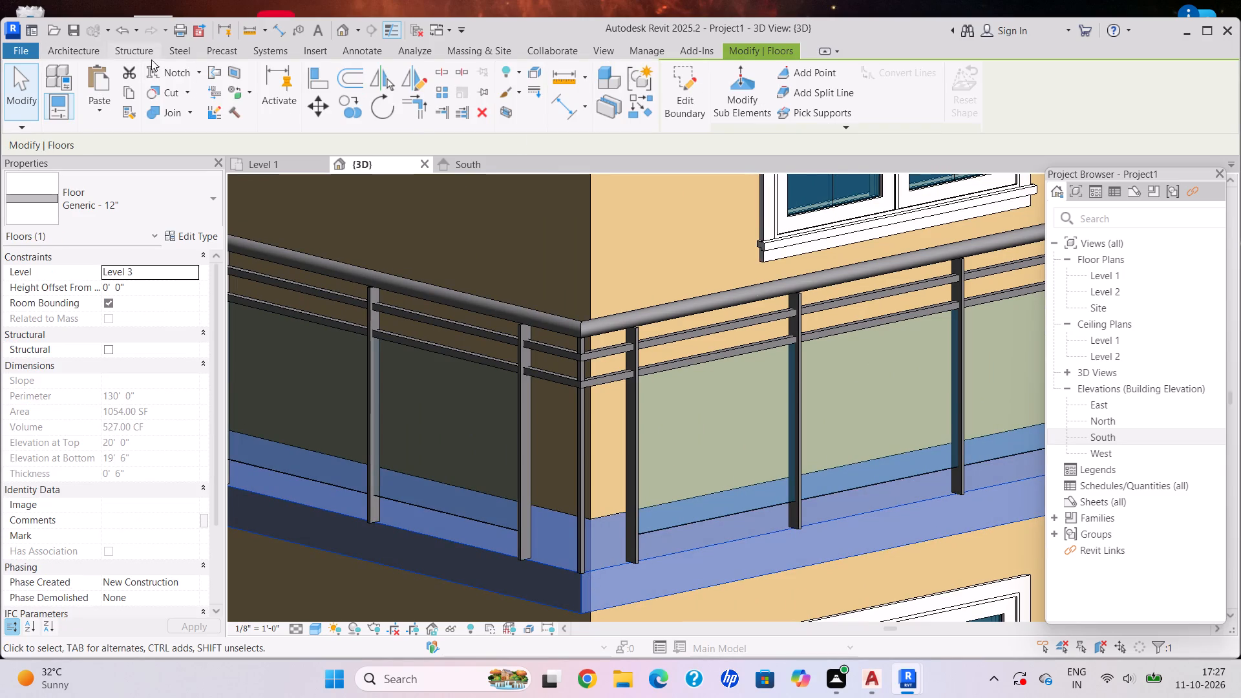
pyautogui.click(248, 88)
pyautogui.click(248, 114)
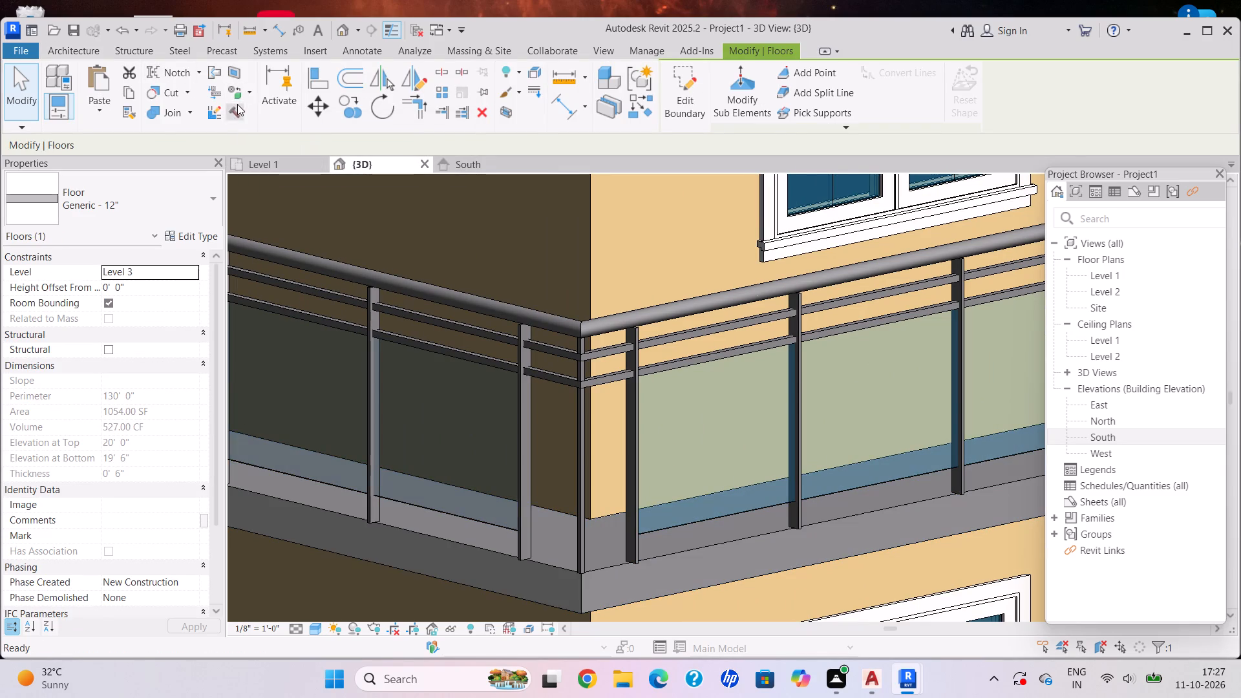
pyautogui.click(163, 238)
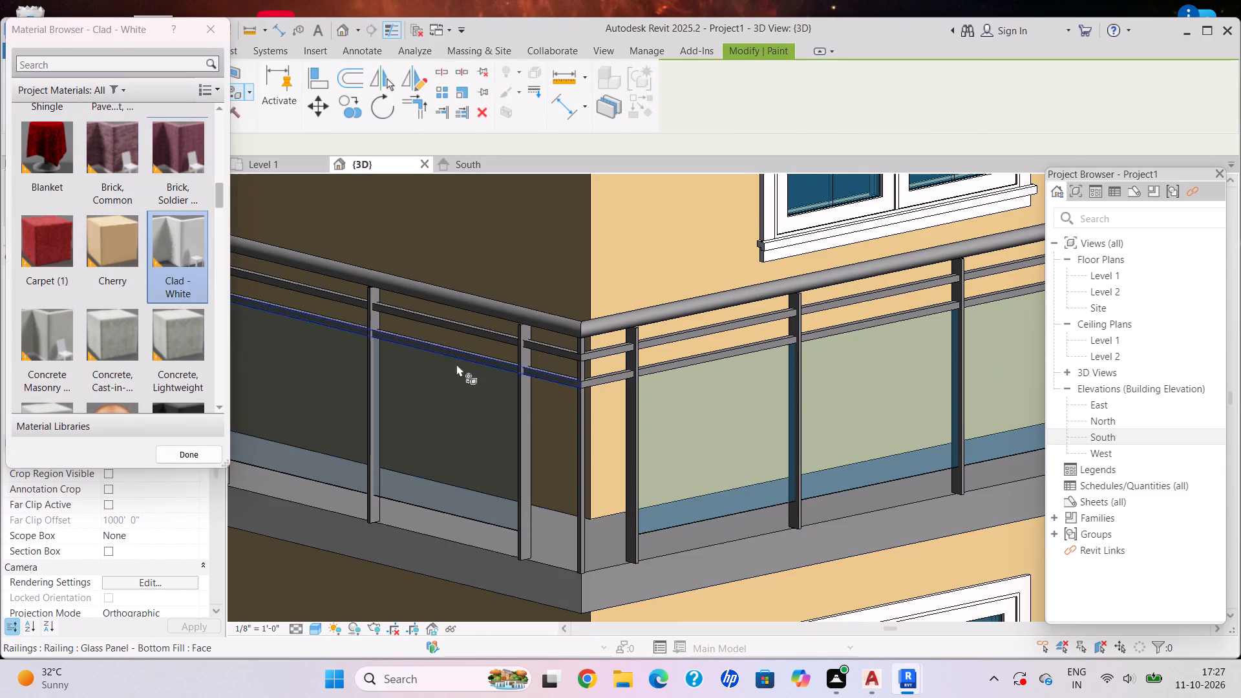
pyautogui.click(598, 557)
pyautogui.click(607, 578)
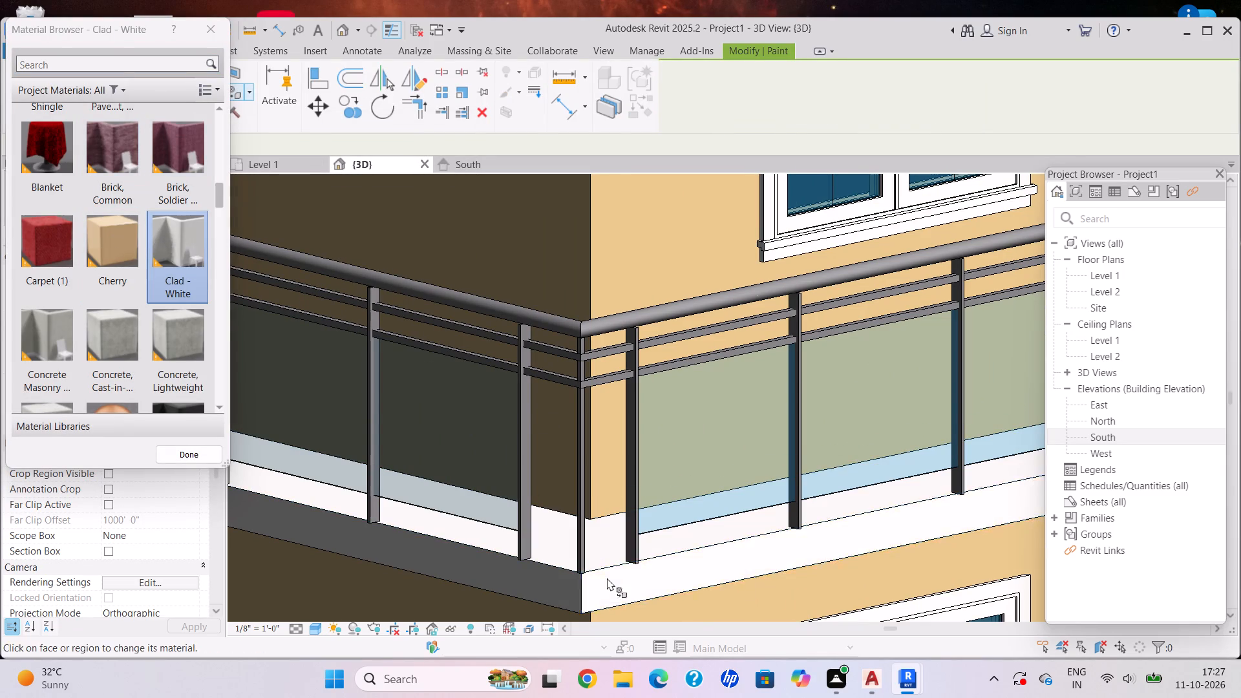
# Paint two more edge faces of the Level 3 balcony floor Clad - White, starting with the adjacent shaded side.
pyautogui.scroll(-9, 588, 560)
pyautogui.moveTo(614, 533); pyautogui.dragTo(720, 448, button='middle')
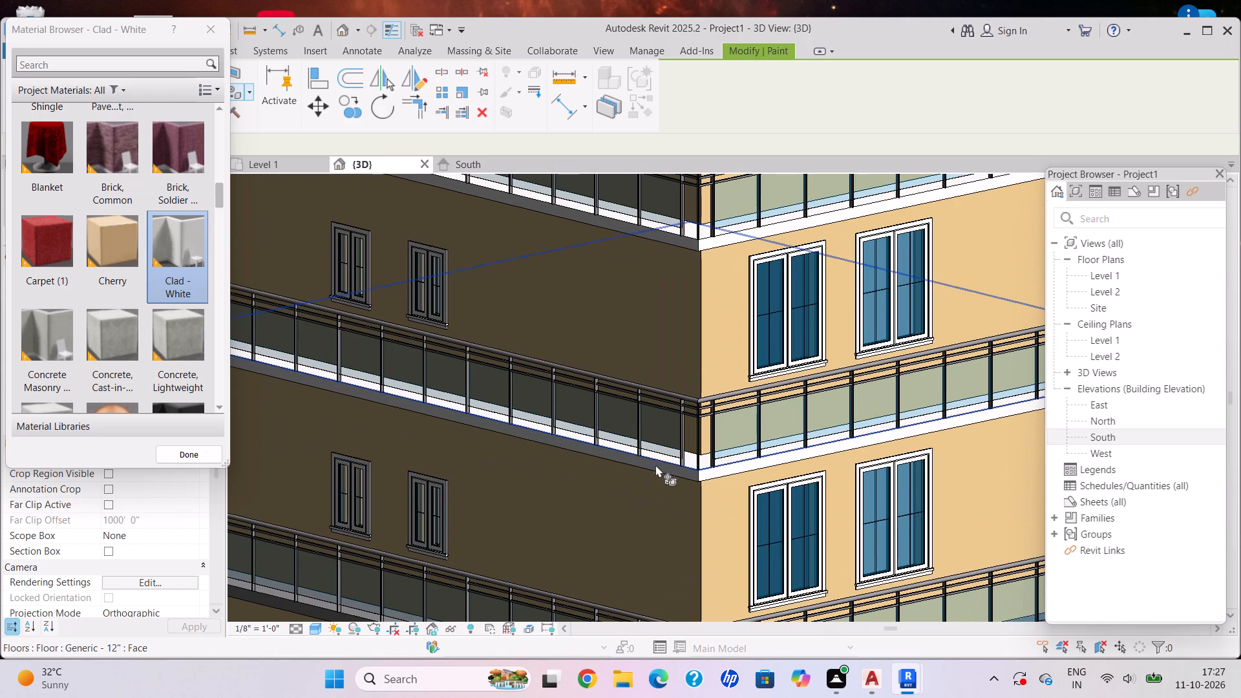
pyautogui.scroll(13, 662, 461)
pyautogui.click(689, 485)
pyautogui.scroll(-4, 683, 486)
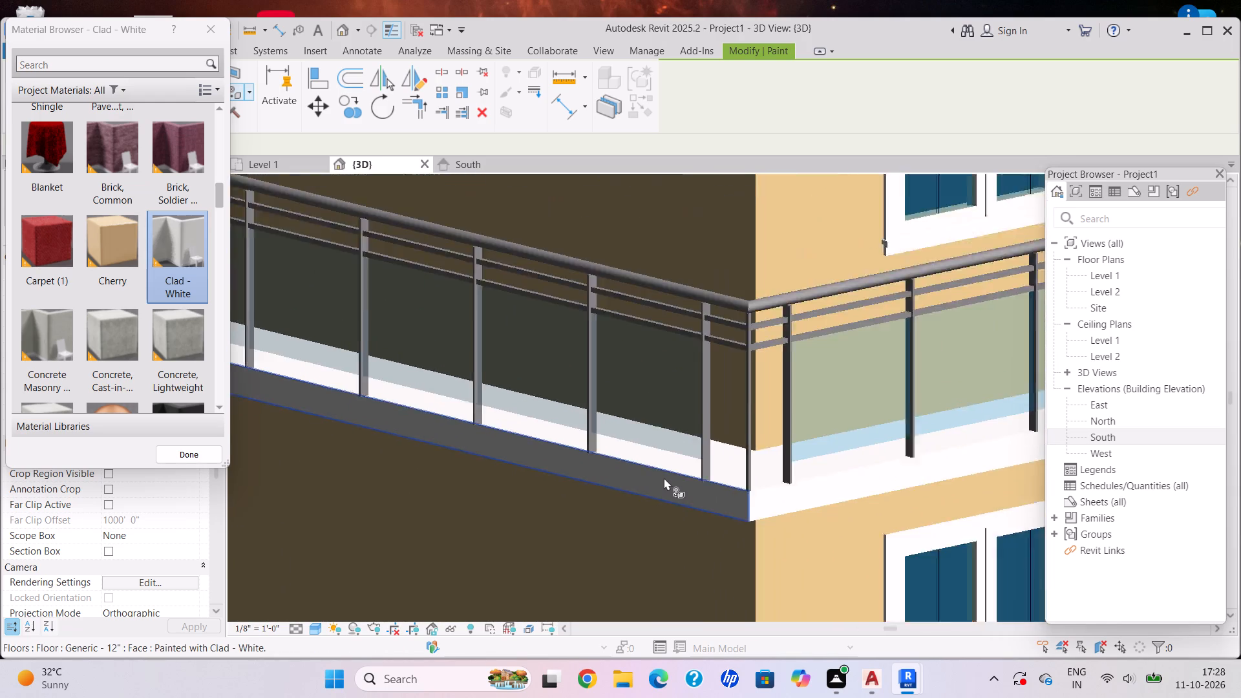
pyautogui.scroll(-12, 664, 478)
pyautogui.moveTo(655, 459); pyautogui.dragTo(832, 509, button='middle')
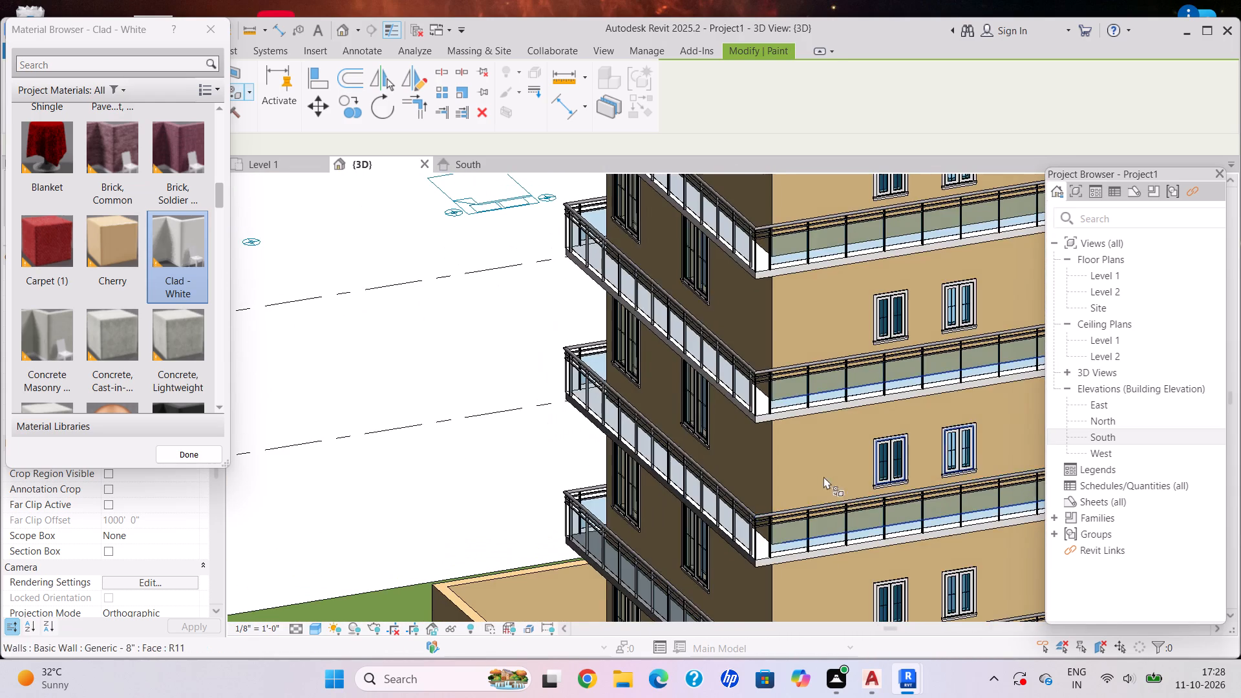
pyautogui.keyDown('shift'); pyautogui.moveTo(818, 468); pyautogui.dragTo(831, 471, button='middle'); pyautogui.keyUp('shift')
pyautogui.keyDown('shift'); pyautogui.moveTo(887, 490); pyautogui.dragTo(938, 512, button='middle'); pyautogui.keyUp('shift')
pyautogui.moveTo(898, 443); pyautogui.dragTo(712, 397, button='middle')
pyautogui.keyDown('shift'); pyautogui.moveTo(743, 449); pyautogui.dragTo(845, 317, button='middle'); pyautogui.keyUp('shift')
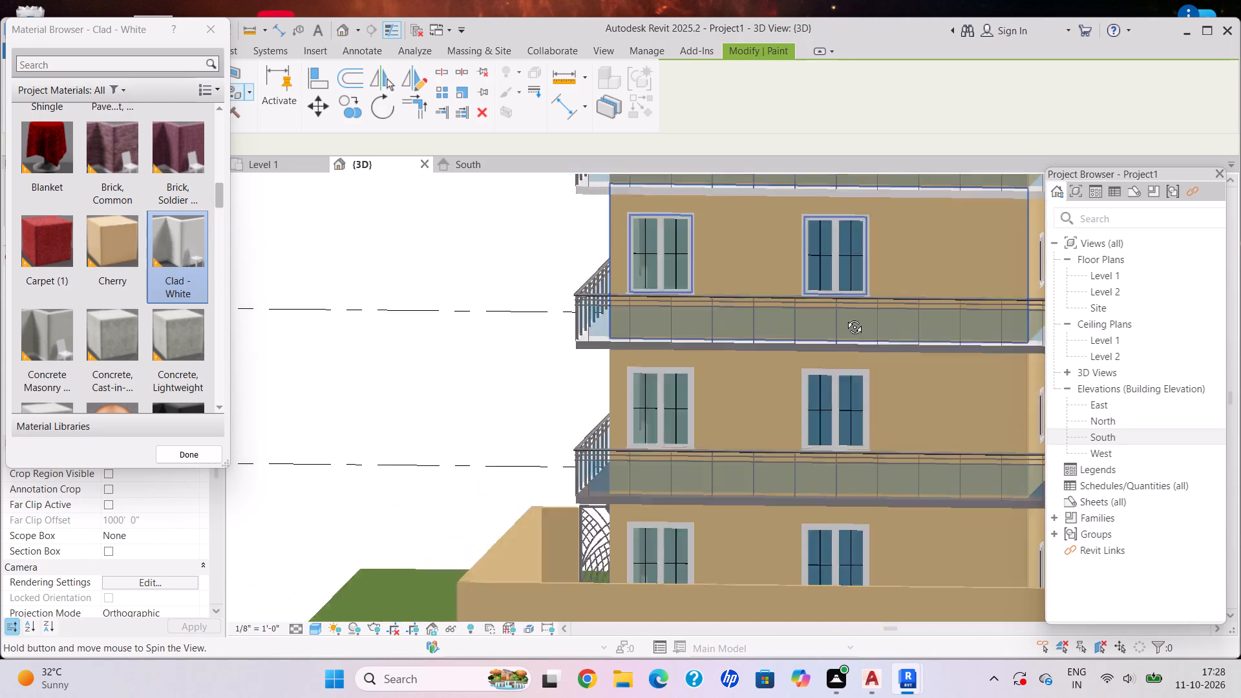
pyautogui.keyDown('shift'); pyautogui.moveTo(845, 317); pyautogui.dragTo(847, 302, button='middle'); pyautogui.keyUp('shift')
pyautogui.scroll(11, 854, 294)
pyautogui.click(841, 384)
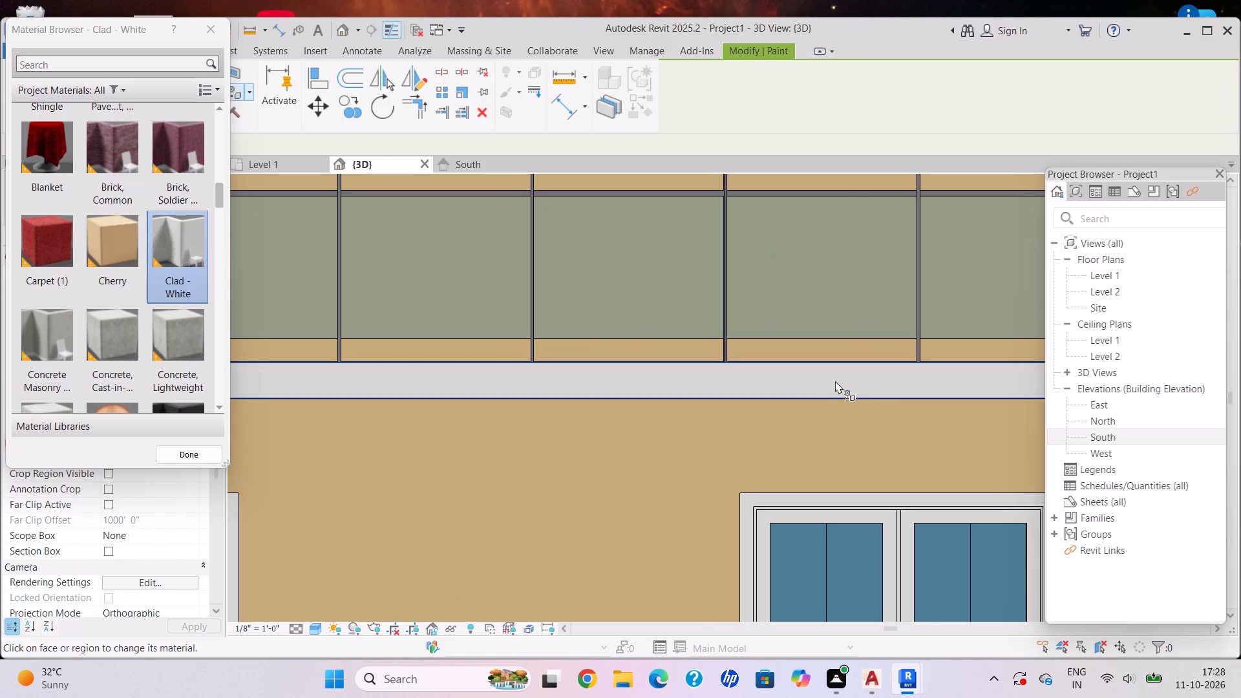
# Paint the Level 2 balcony floor's top surface and its edge face along the shaded window side Clad - White.
pyautogui.scroll(-9, 832, 378)
pyautogui.keyDown('shift'); pyautogui.moveTo(796, 414); pyautogui.dragTo(769, 455, button='middle'); pyautogui.keyUp('shift')
pyautogui.keyDown('shift'); pyautogui.moveTo(761, 468); pyautogui.dragTo(723, 545, button='middle'); pyautogui.keyUp('shift')
pyautogui.scroll(1, 760, 514)
pyautogui.moveTo(780, 503); pyautogui.dragTo(798, 470, button='middle')
pyautogui.moveTo(851, 237); pyautogui.dragTo(851, 222, button='middle')
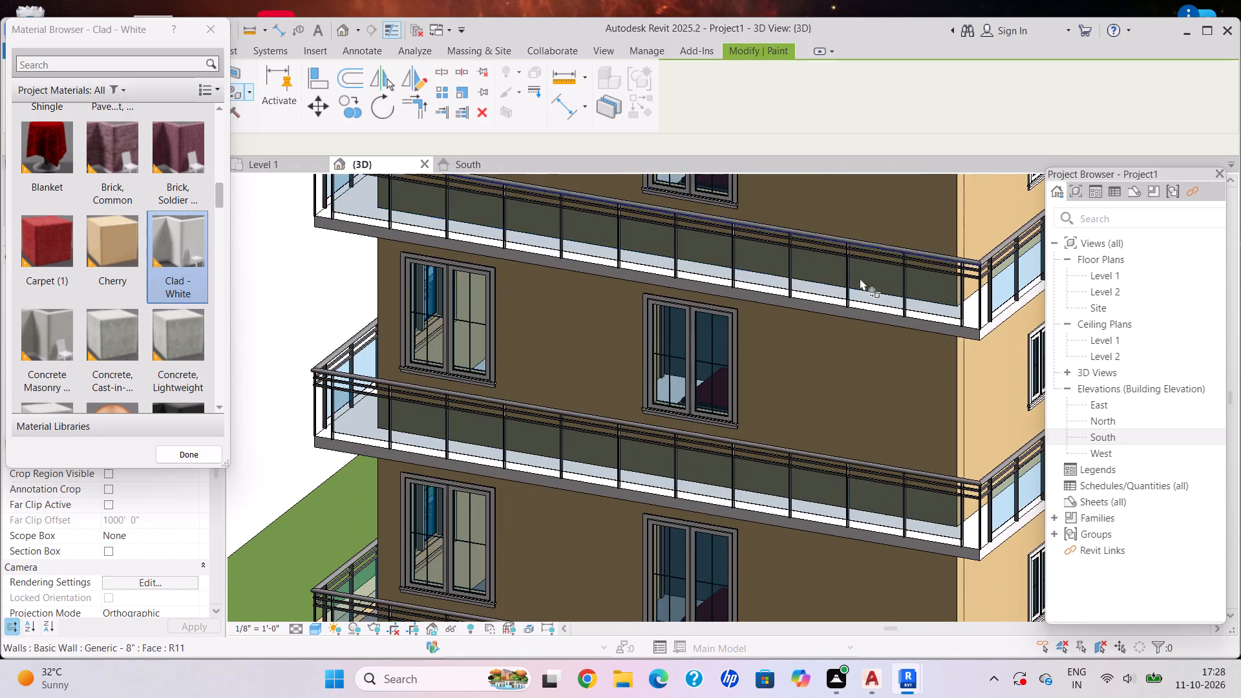
pyautogui.moveTo(857, 335); pyautogui.dragTo(855, 180, button='middle')
pyautogui.moveTo(832, 513); pyautogui.dragTo(743, 271, button='middle')
pyautogui.scroll(1, 747, 273)
pyautogui.scroll(4, 791, 360)
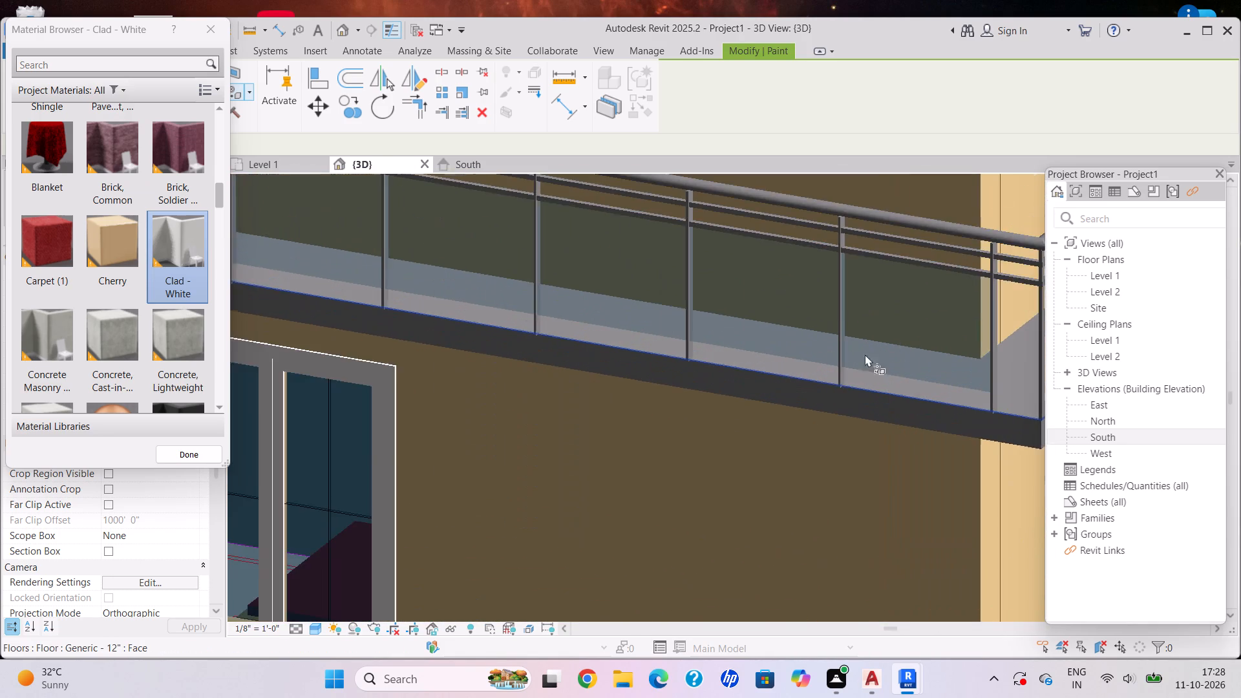
pyautogui.scroll(7, 865, 354)
pyautogui.click(895, 378)
pyautogui.click(872, 438)
pyautogui.scroll(-1, 648, 377)
pyautogui.scroll(1, 644, 379)
pyautogui.scroll(-4, 643, 380)
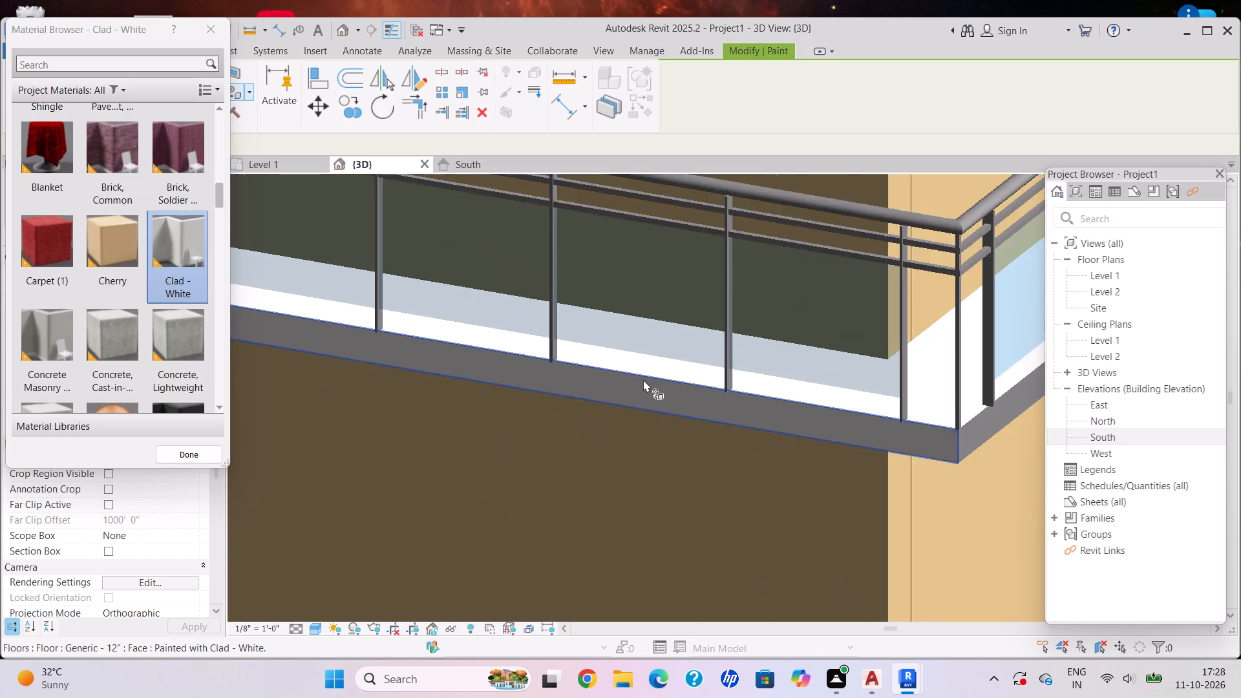
pyautogui.scroll(-15, 643, 379)
# Paint the remaining unpainted edge face of the Level 3 balcony floor Clad - White.
pyautogui.keyDown('shift'); pyautogui.moveTo(631, 343); pyautogui.dragTo(777, 266, button='middle'); pyautogui.keyUp('shift')
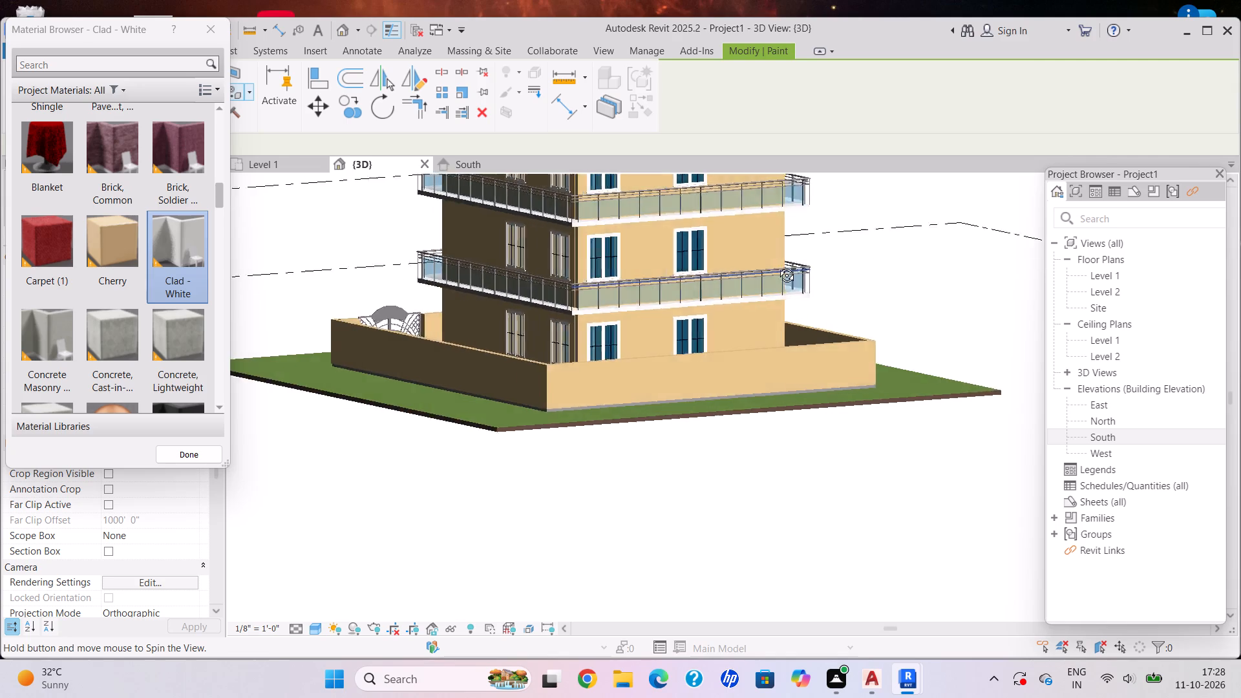
pyautogui.keyDown('shift'); pyautogui.moveTo(777, 266); pyautogui.dragTo(998, 323, button='middle'); pyautogui.keyUp('shift')
pyautogui.scroll(10, 566, 233)
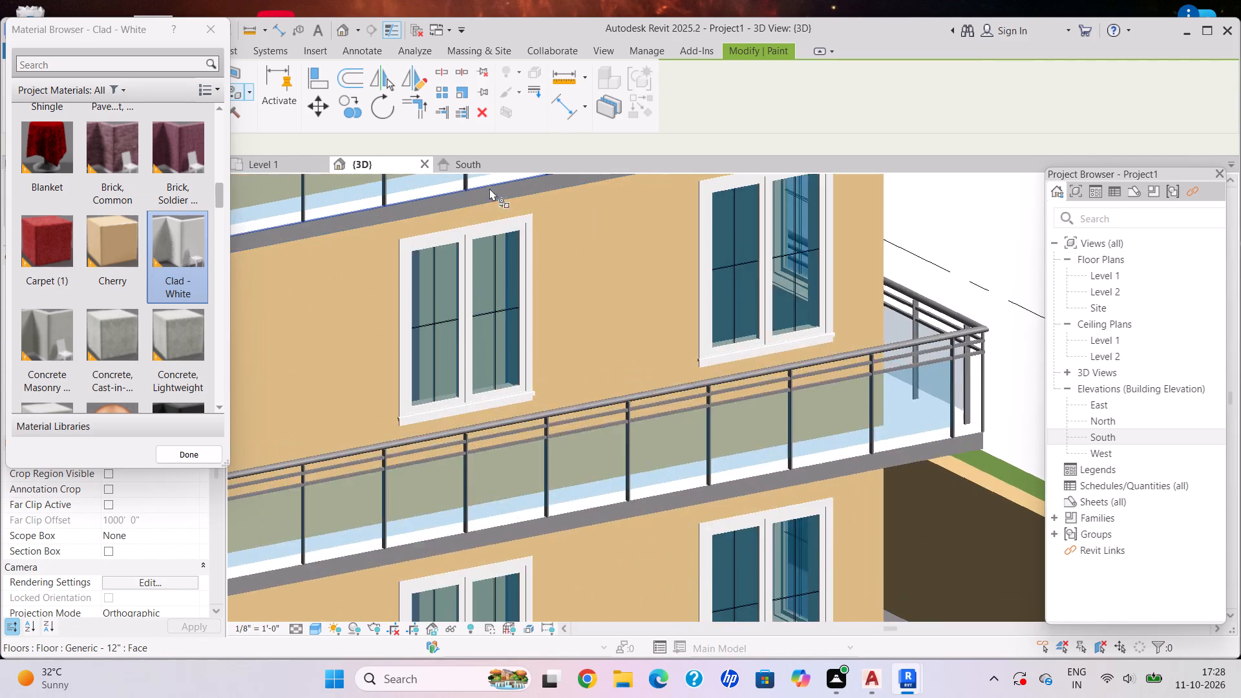
pyautogui.scroll(8, 489, 188)
pyautogui.click(463, 204)
pyautogui.scroll(-5, 476, 334)
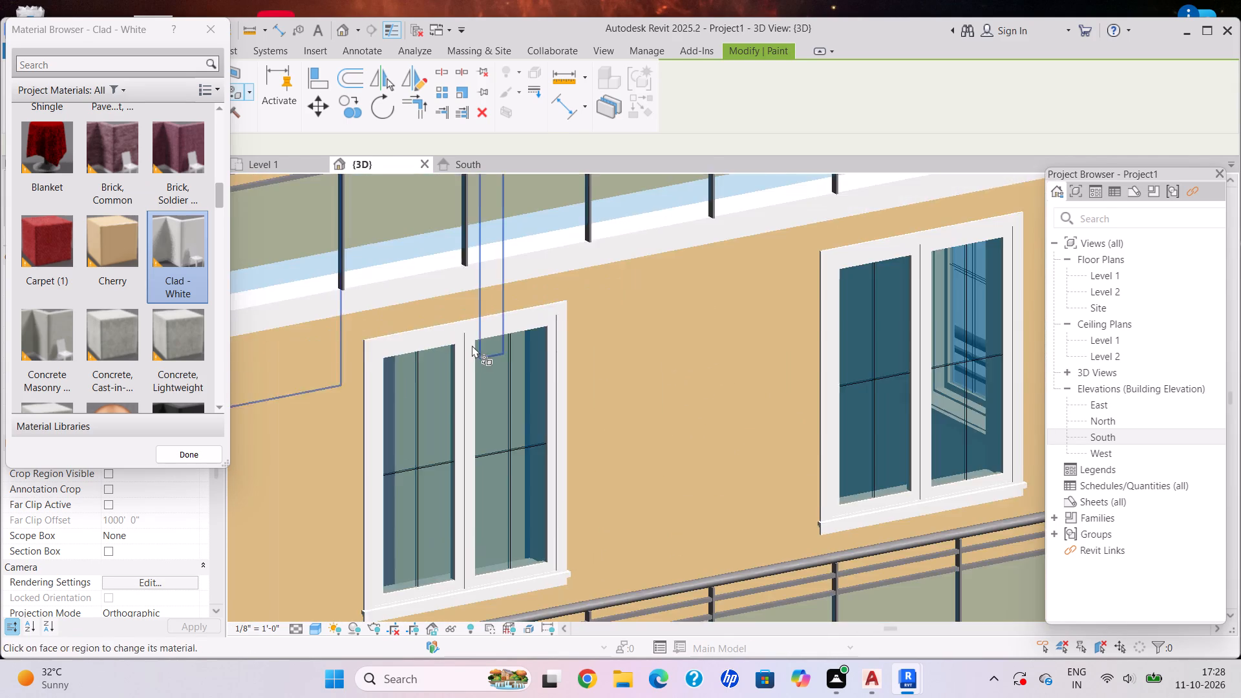
# Paint the Level 2 balcony floor's edge face Clad - White on the sunlit window side beside the gate facade.
pyautogui.scroll(-3, 472, 345)
pyautogui.moveTo(562, 275); pyautogui.dragTo(600, 237, button='middle')
pyautogui.moveTo(610, 384); pyautogui.dragTo(610, 273, button='middle')
pyautogui.middleClick(610, 271)
pyautogui.middleClick(610, 271)
pyautogui.scroll(3, 838, 465)
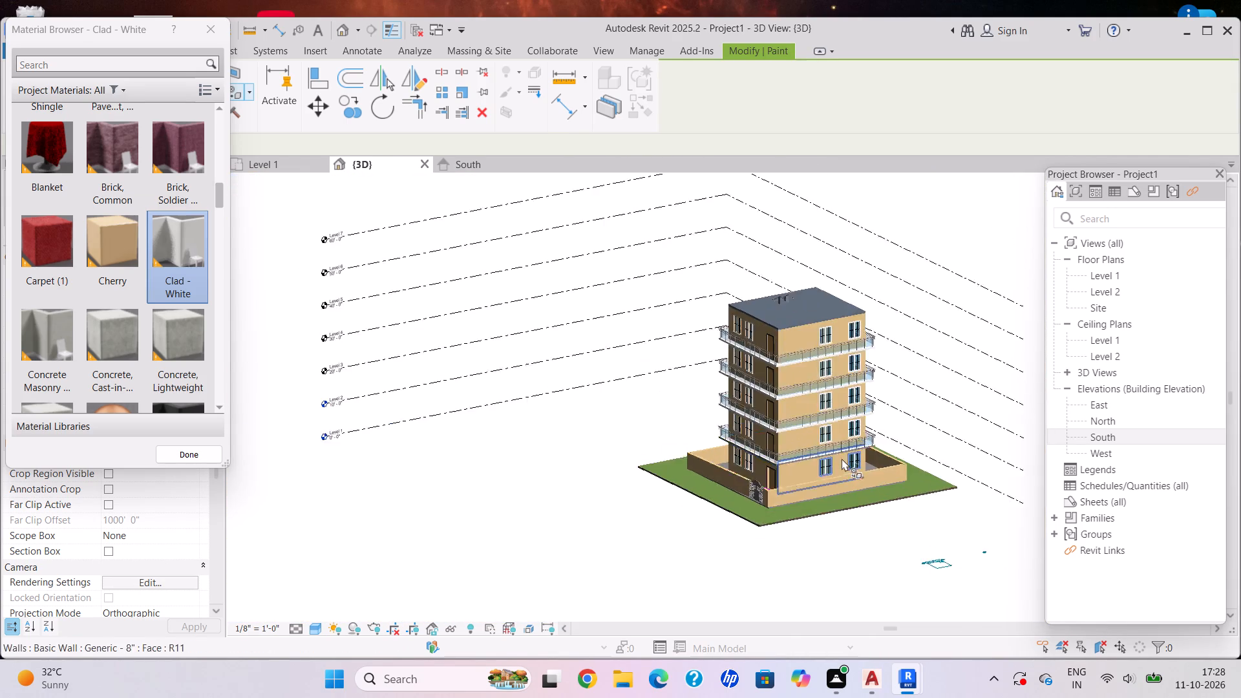
pyautogui.scroll(14, 842, 458)
pyautogui.scroll(15, 805, 455)
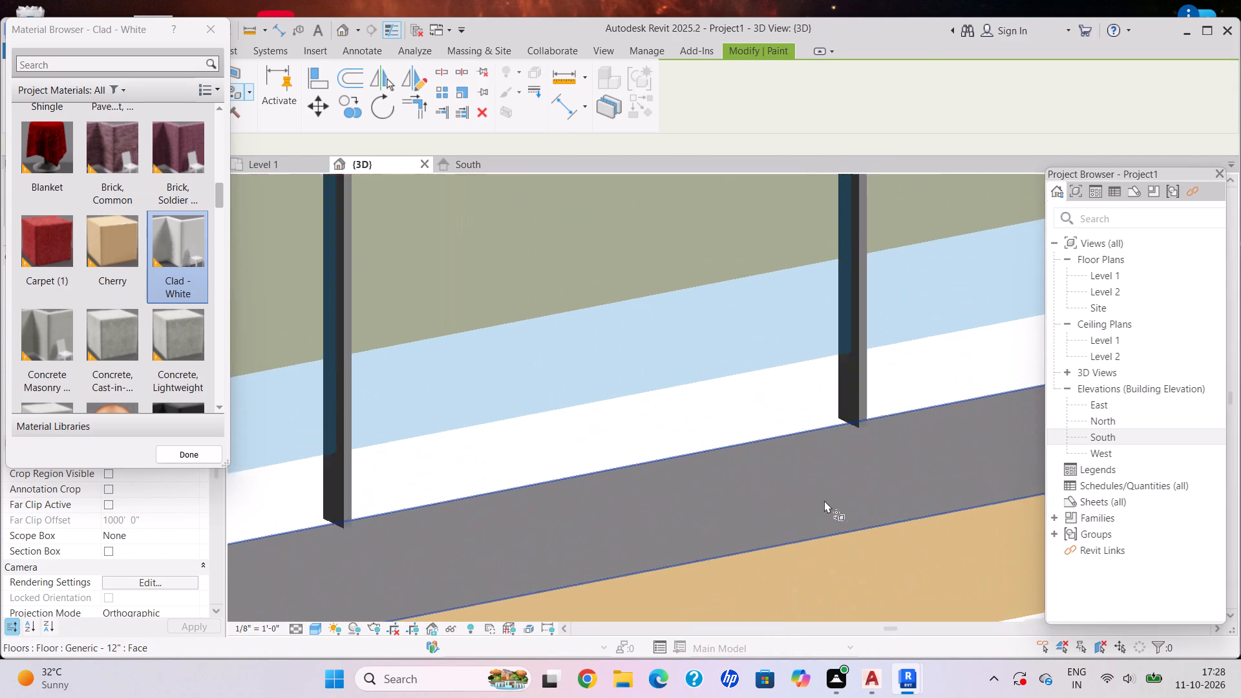
pyautogui.scroll(3, 824, 500)
pyautogui.click(820, 495)
pyautogui.scroll(-13, 729, 440)
# Paint the Level 2 balcony floor's edge face on the side with the doors Clad - White.
pyautogui.scroll(1, 716, 428)
pyautogui.scroll(-4, 716, 428)
pyautogui.scroll(1, 703, 417)
pyautogui.keyDown('shift'); pyautogui.moveTo(708, 417); pyautogui.dragTo(720, 416, button='middle'); pyautogui.keyUp('shift')
pyautogui.keyDown('shift'); pyautogui.moveTo(729, 412); pyautogui.dragTo(806, 379, button='middle'); pyautogui.keyUp('shift')
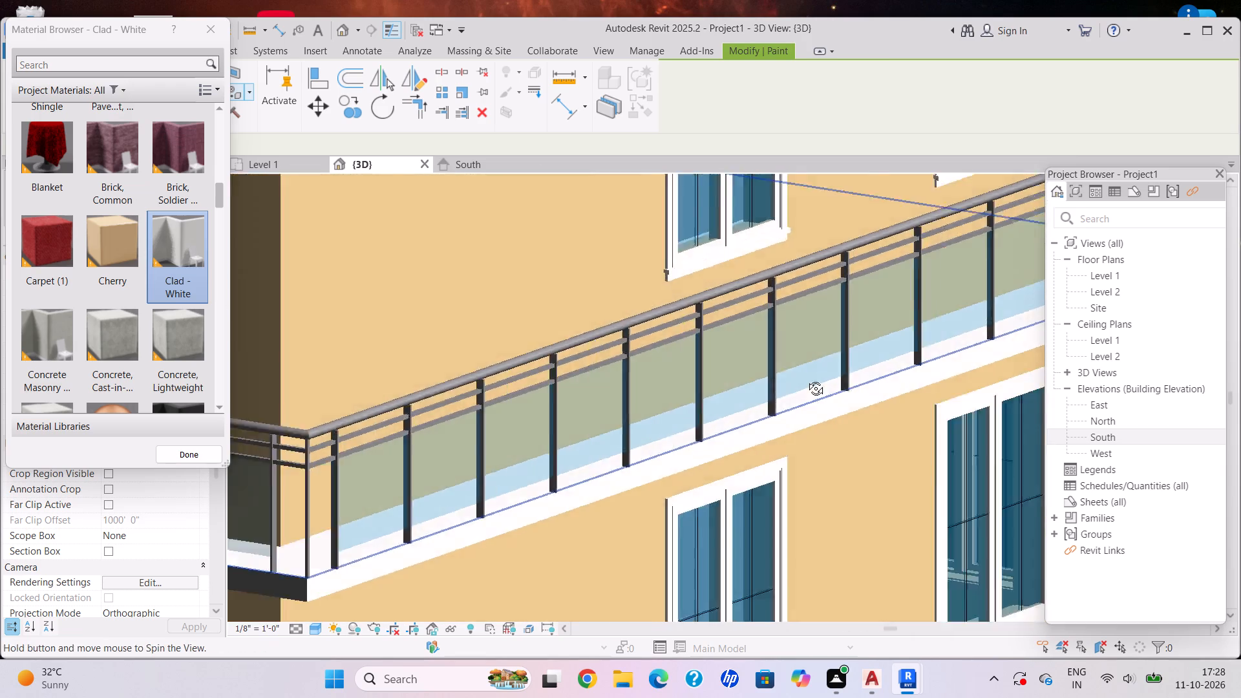
pyautogui.keyDown('shift'); pyautogui.moveTo(806, 379); pyautogui.dragTo(873, 338, button='middle'); pyautogui.keyUp('shift')
pyautogui.scroll(10, 747, 476)
pyautogui.click(762, 489)
pyautogui.scroll(-1, 728, 460)
pyautogui.scroll(1, 727, 460)
pyautogui.scroll(-4, 727, 460)
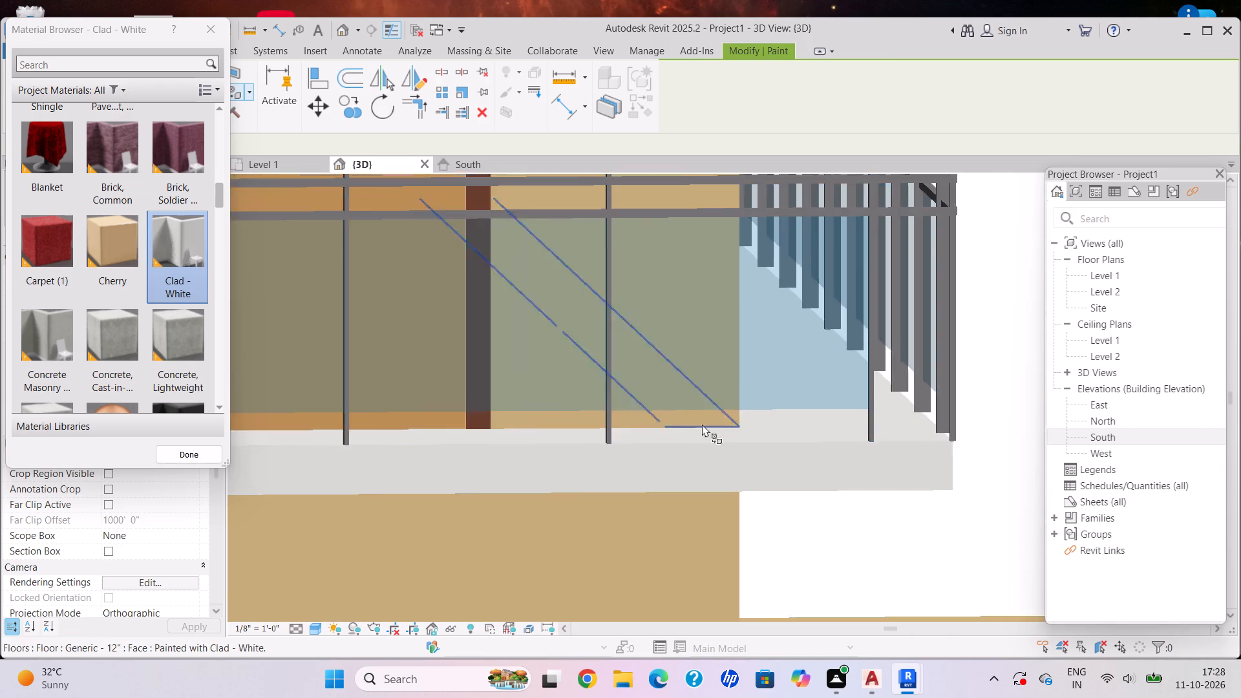
# Paint the last unpainted edge face of the Level 2 balcony floor, on the side with two narrow windows, Clad - White.
pyautogui.scroll(-16, 702, 424)
pyautogui.moveTo(602, 354); pyautogui.dragTo(801, 418, button='middle')
pyautogui.keyDown('shift'); pyautogui.moveTo(670, 384); pyautogui.dragTo(747, 458, button='middle'); pyautogui.keyUp('shift')
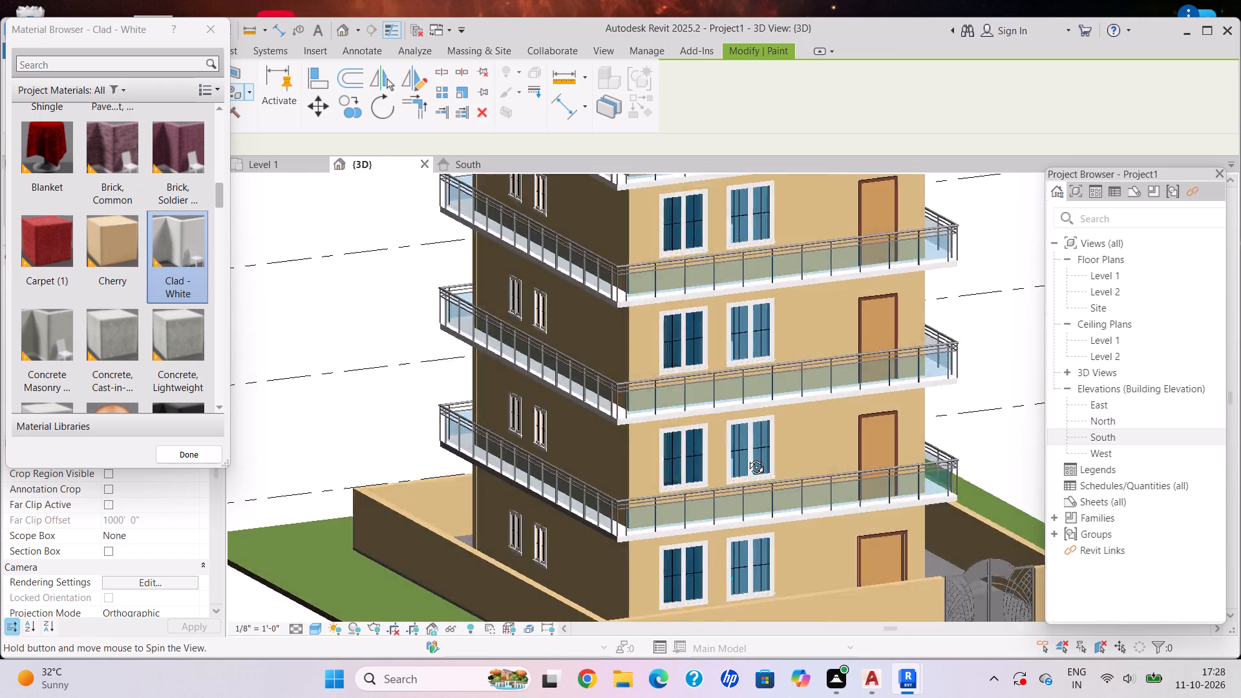
pyautogui.keyDown('shift'); pyautogui.moveTo(747, 458); pyautogui.dragTo(880, 361, button='middle'); pyautogui.keyUp('shift')
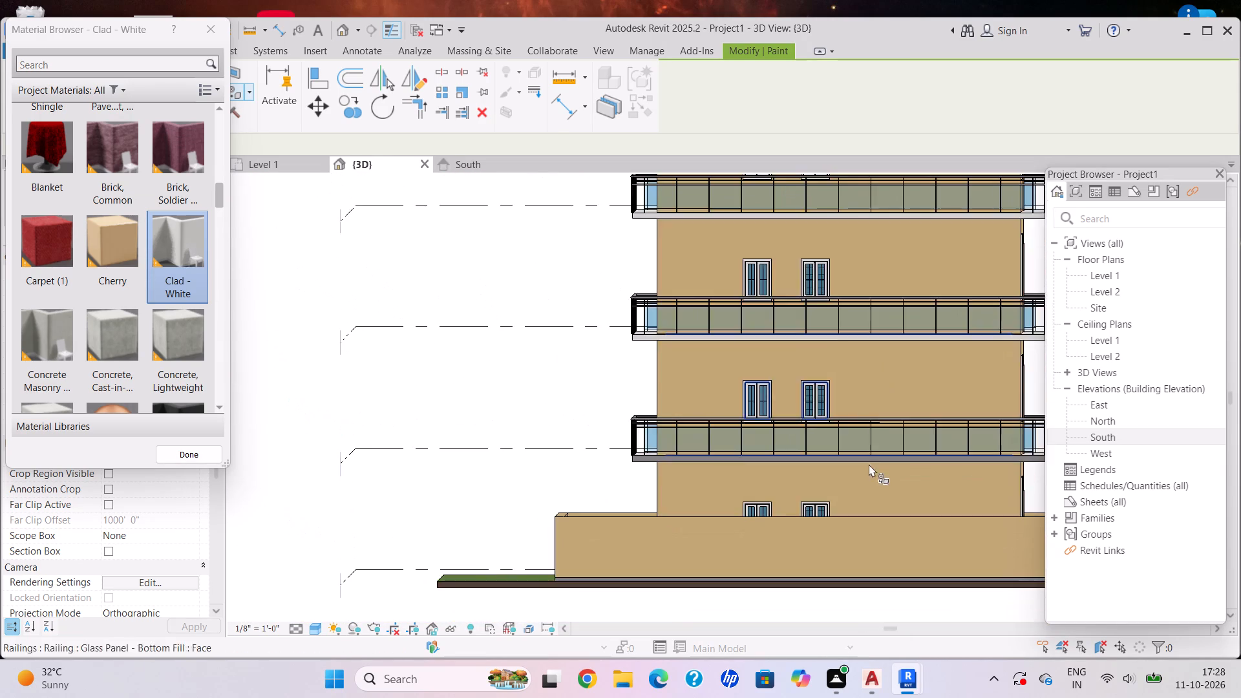
pyautogui.scroll(9, 878, 471)
pyautogui.scroll(-1, 895, 441)
pyautogui.scroll(8, 895, 441)
pyautogui.click(882, 463)
pyautogui.scroll(-7, 716, 399)
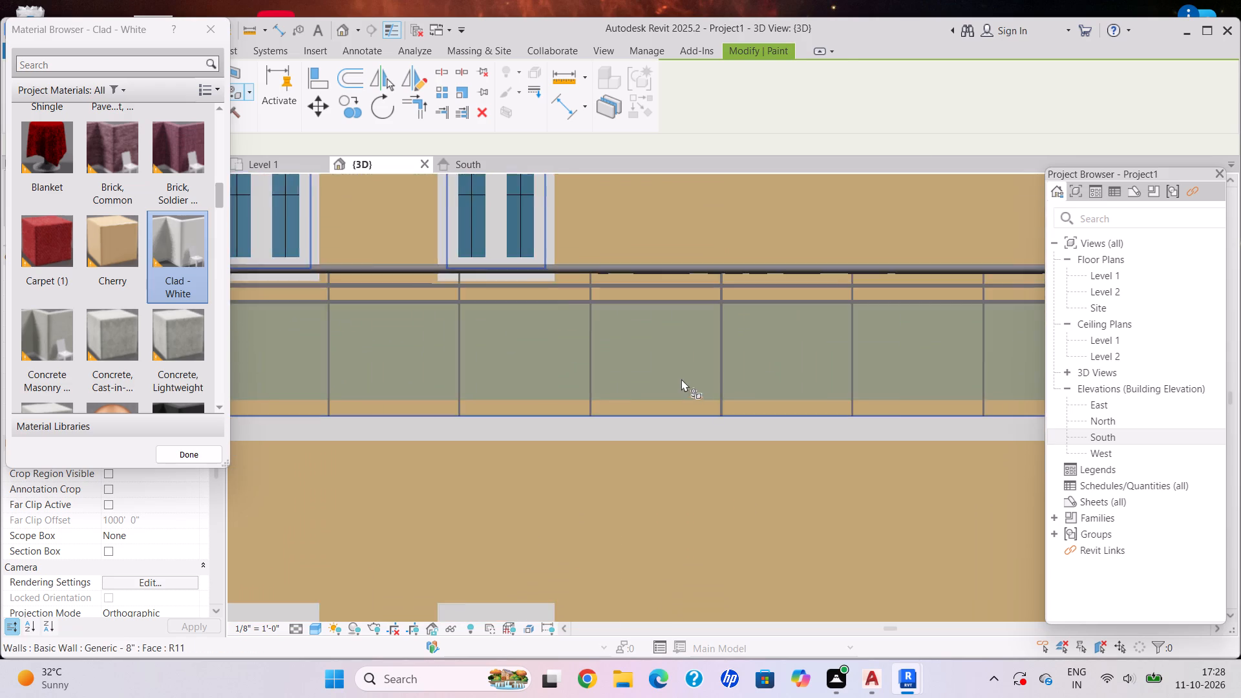
# Examine the balcony floor edges on all sides of the building for unpainted faces.
pyautogui.scroll(-3, 681, 379)
pyautogui.keyDown('shift'); pyautogui.moveTo(670, 368); pyautogui.dragTo(843, 413, button='middle'); pyautogui.keyUp('shift')
pyautogui.scroll(-2, 878, 377)
pyautogui.moveTo(752, 381); pyautogui.dragTo(617, 388, button='middle')
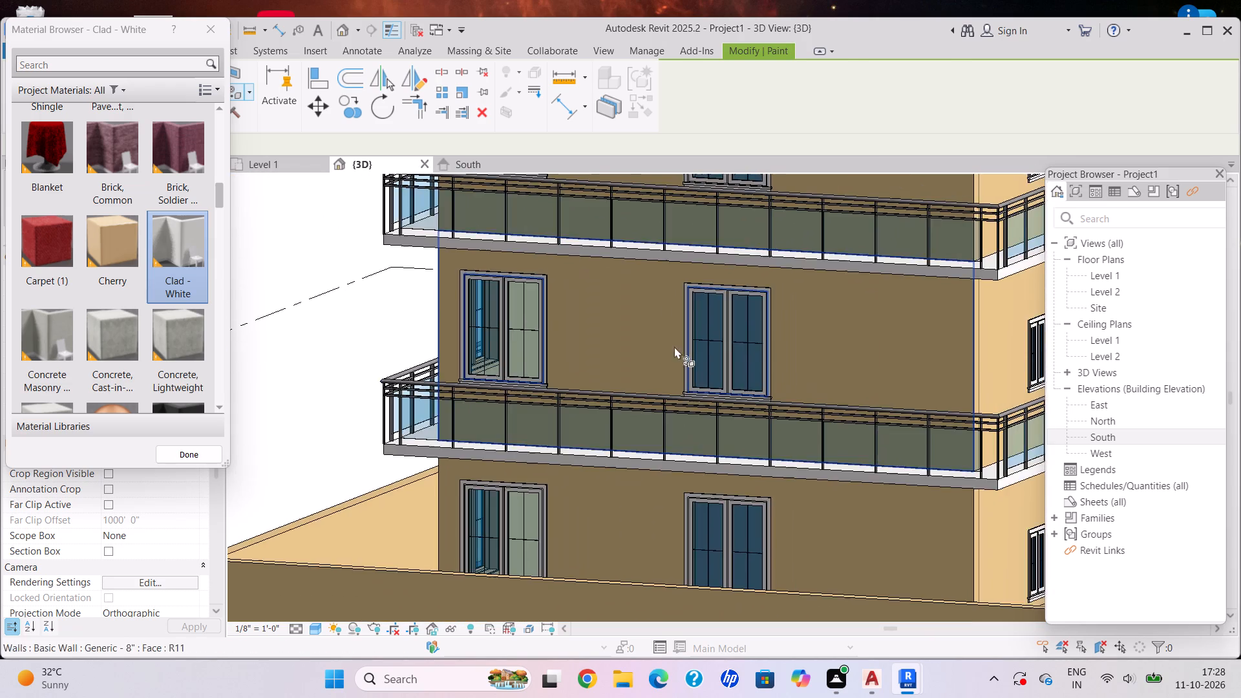
pyautogui.keyDown('shift'); pyautogui.moveTo(754, 353); pyautogui.dragTo(853, 414, button='middle'); pyautogui.keyUp('shift')
pyautogui.moveTo(880, 350); pyautogui.dragTo(644, 354, button='middle')
pyautogui.keyDown('shift'); pyautogui.moveTo(687, 346); pyautogui.dragTo(749, 374, button='middle'); pyautogui.keyUp('shift')
pyautogui.keyDown('shift'); pyautogui.scroll(1, 745, 373); pyautogui.keyUp('shift')
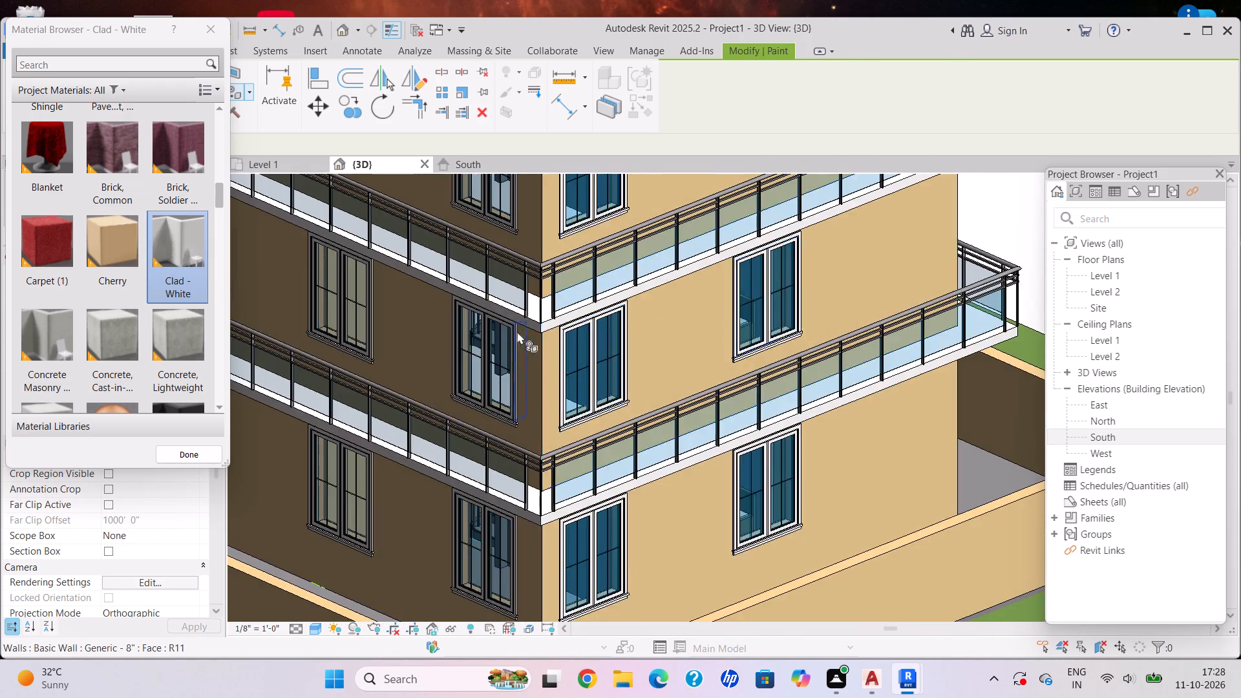
pyautogui.scroll(6, 510, 323)
pyautogui.scroll(-7, 568, 426)
pyautogui.moveTo(583, 463); pyautogui.dragTo(608, 472, button='middle')
pyautogui.keyDown('shift'); pyautogui.moveTo(635, 476); pyautogui.dragTo(745, 346, button='middle'); pyautogui.keyUp('shift')
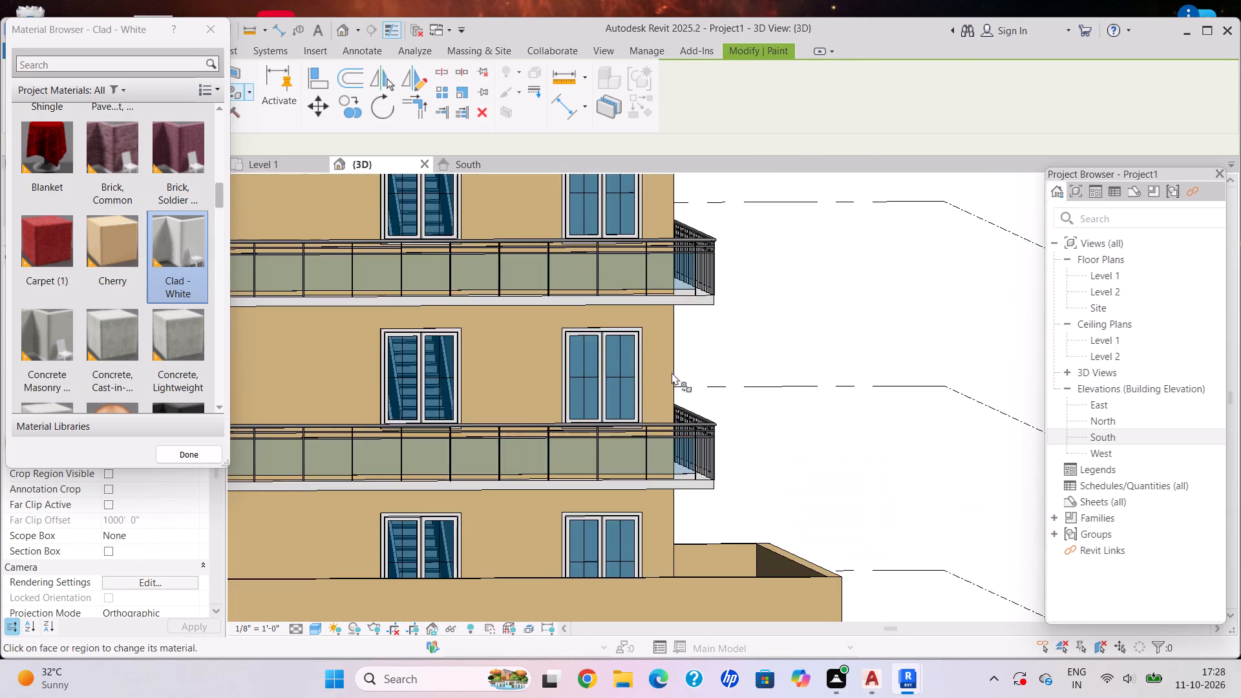
# Paint the roof's top surface and the edge face above the stair-side windows Clad - White.
pyautogui.scroll(-3, 622, 385)
pyautogui.scroll(1, 620, 385)
pyautogui.scroll(-3, 620, 385)
pyautogui.moveTo(649, 405); pyautogui.dragTo(712, 511, button='middle')
pyautogui.scroll(-1, 635, 267)
pyautogui.moveTo(641, 294); pyautogui.dragTo(643, 489, button='middle')
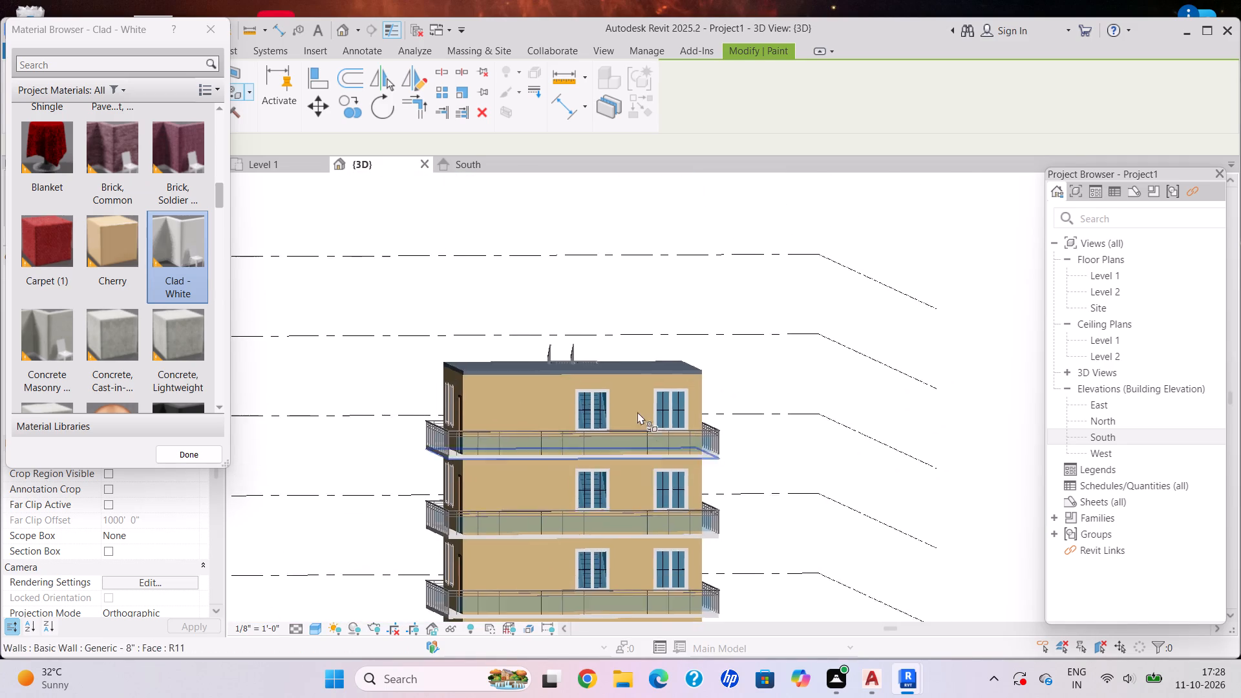
pyautogui.scroll(8, 620, 342)
pyautogui.scroll(-1, 624, 373)
pyautogui.scroll(14, 617, 402)
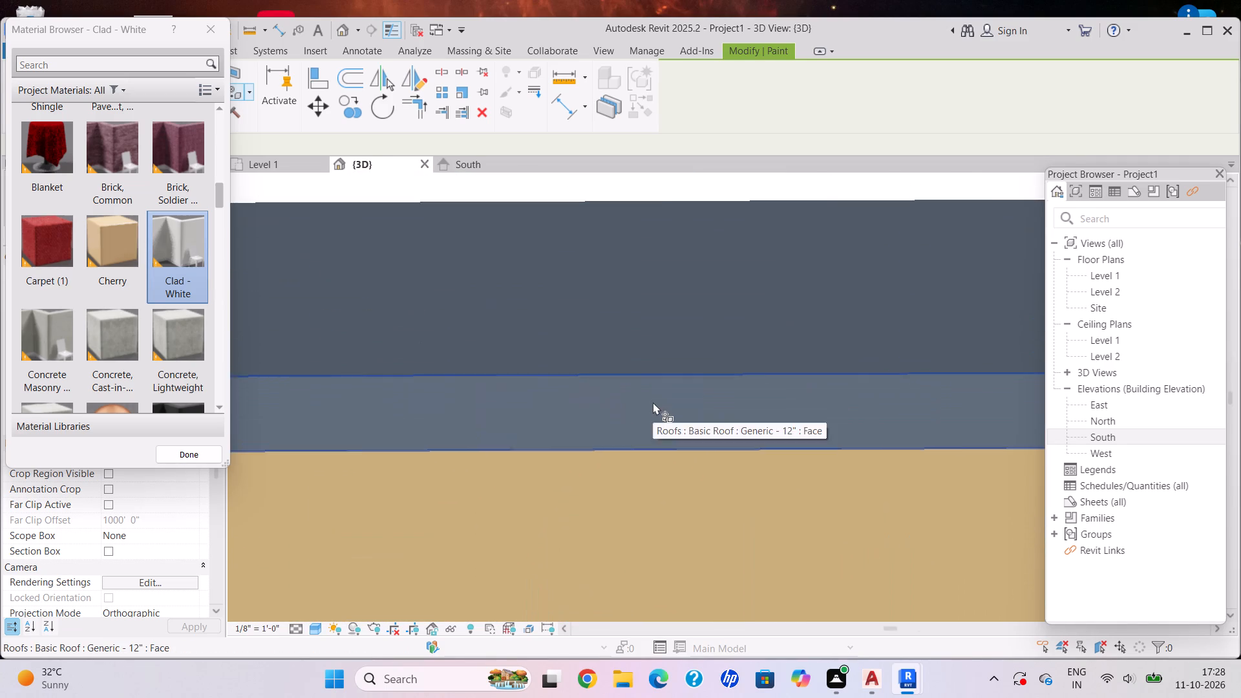
pyautogui.click(653, 402)
pyautogui.click(664, 346)
pyautogui.scroll(-12, 663, 408)
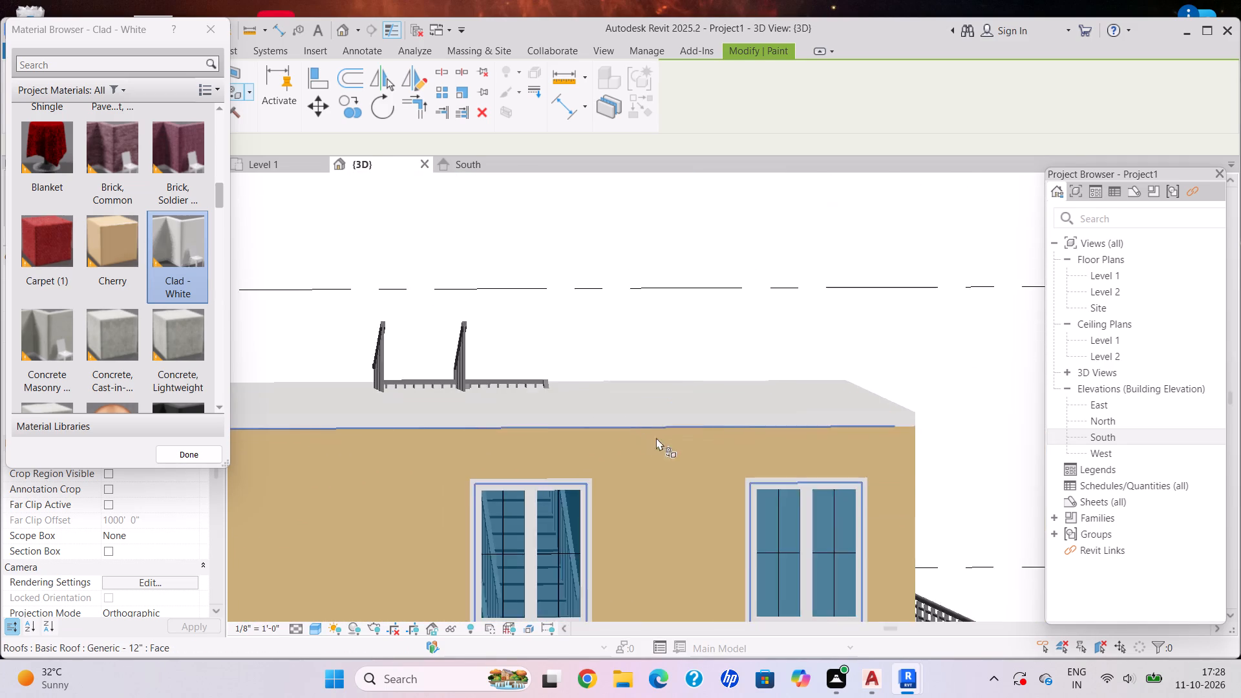
# Paint the roof's other three edge faces Clad - White, working around the building.
pyautogui.keyDown('shift'); pyautogui.moveTo(644, 434); pyautogui.dragTo(430, 387, button='middle'); pyautogui.keyUp('shift')
pyautogui.scroll(15, 575, 355)
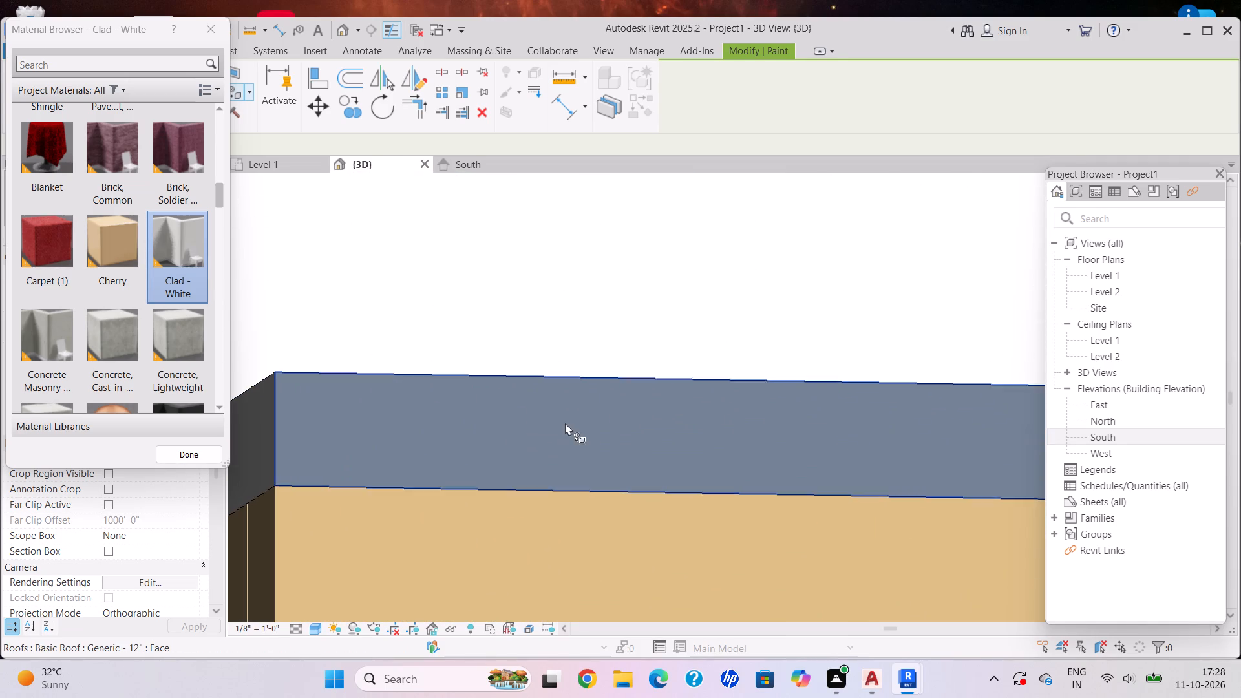
pyautogui.click(565, 423)
pyautogui.scroll(-10, 569, 449)
pyautogui.keyDown('shift'); pyautogui.moveTo(620, 471); pyautogui.dragTo(471, 449, button='middle'); pyautogui.keyUp('shift')
pyautogui.scroll(4, 695, 330)
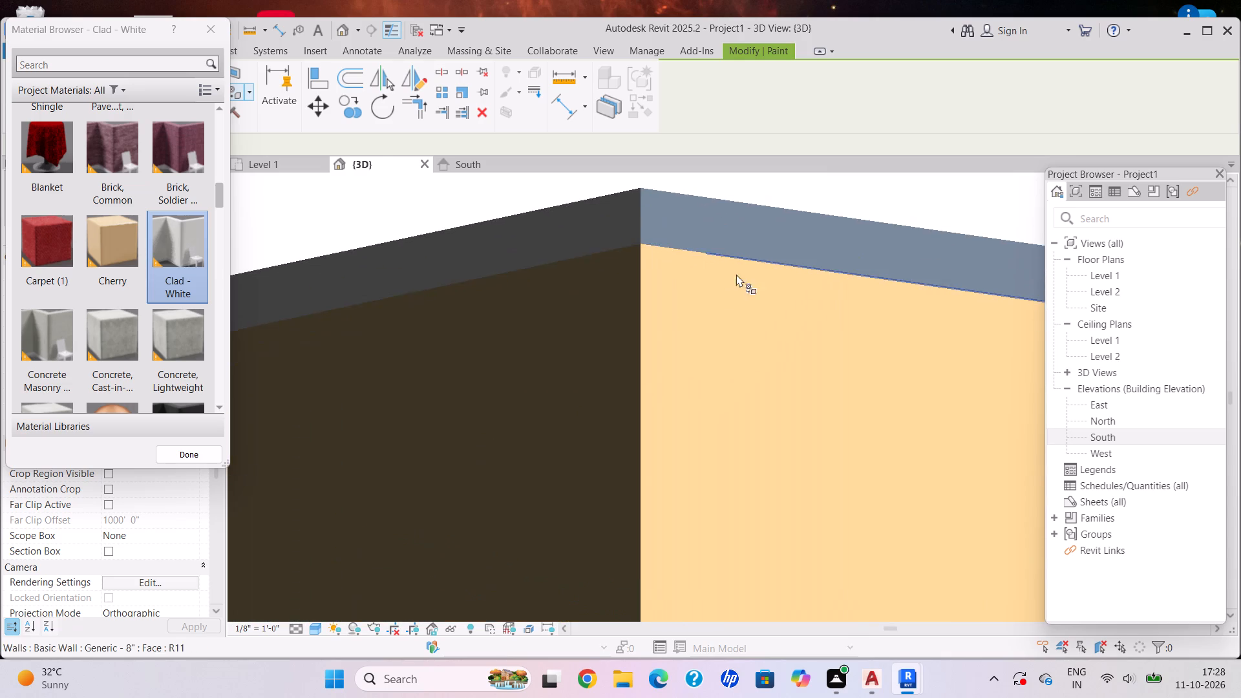
pyautogui.scroll(5, 736, 274)
pyautogui.click(765, 241)
pyautogui.scroll(-9, 653, 408)
pyautogui.keyDown('shift'); pyautogui.moveTo(683, 418); pyautogui.dragTo(598, 416, button='middle'); pyautogui.keyUp('shift')
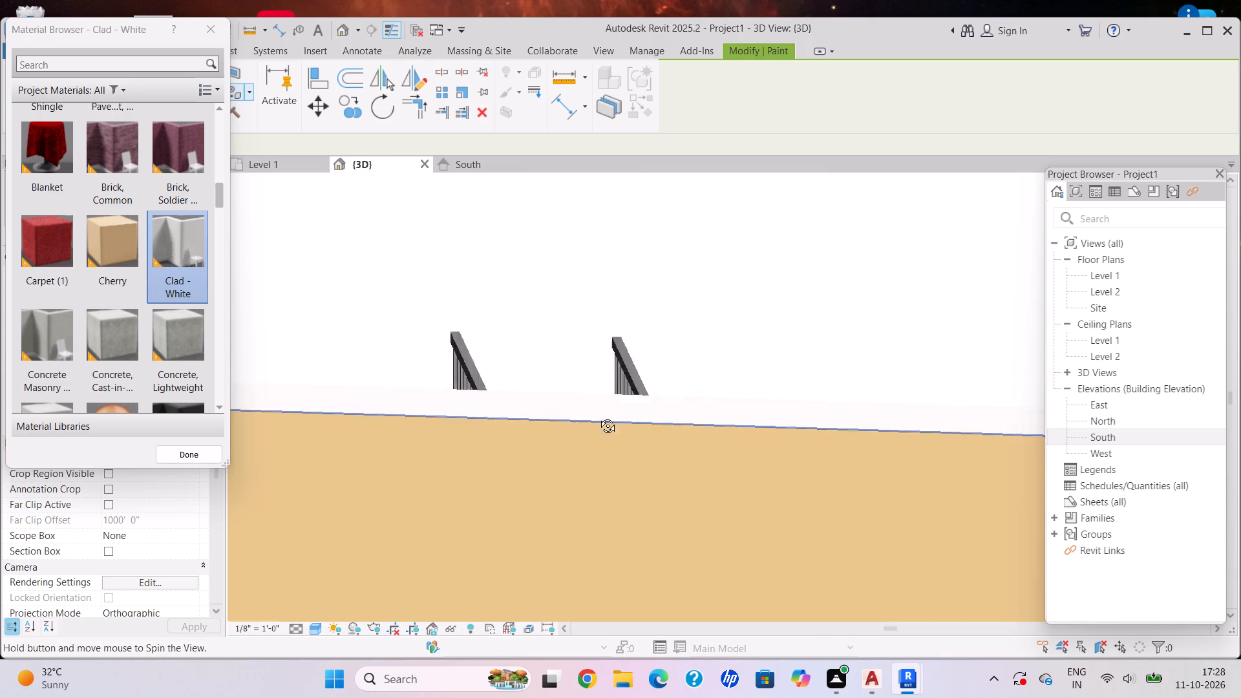
pyautogui.keyDown('shift'); pyautogui.moveTo(598, 416); pyautogui.dragTo(568, 405, button='middle'); pyautogui.keyUp('shift')
pyautogui.keyDown('shift'); pyautogui.moveTo(788, 415); pyautogui.dragTo(657, 417, button='middle'); pyautogui.keyUp('shift')
pyautogui.scroll(5, 555, 490)
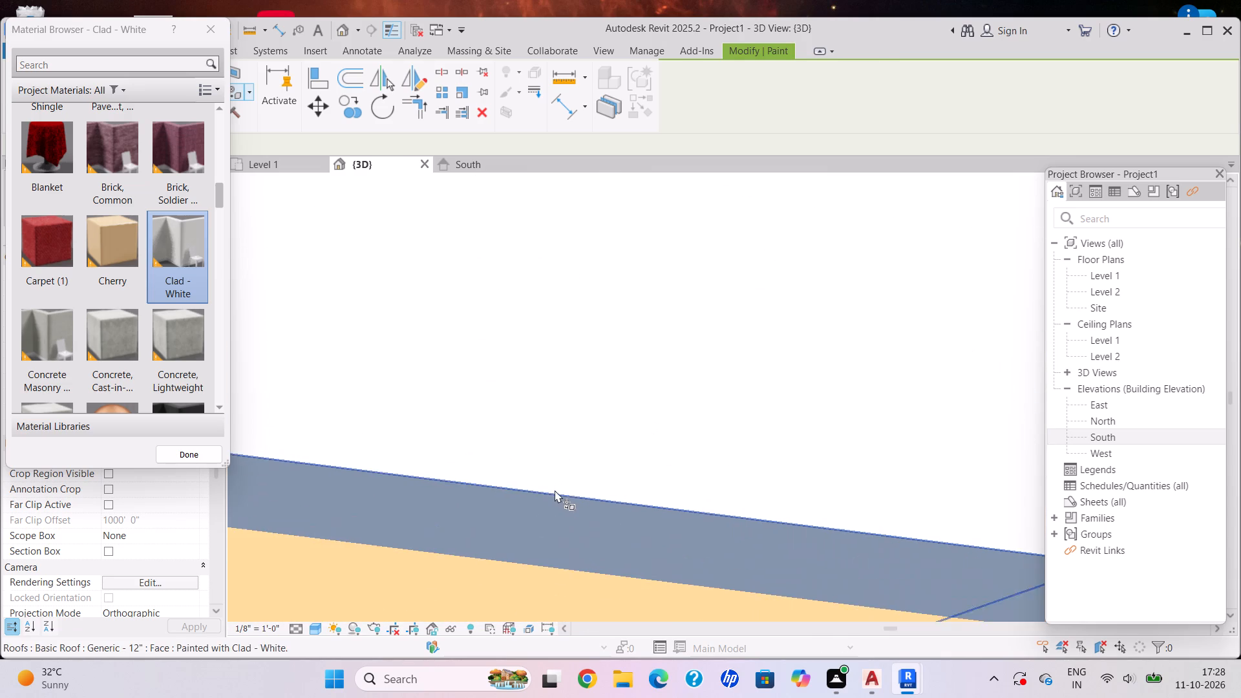
pyautogui.scroll(4, 555, 490)
pyautogui.click(550, 511)
pyautogui.scroll(-20, 654, 434)
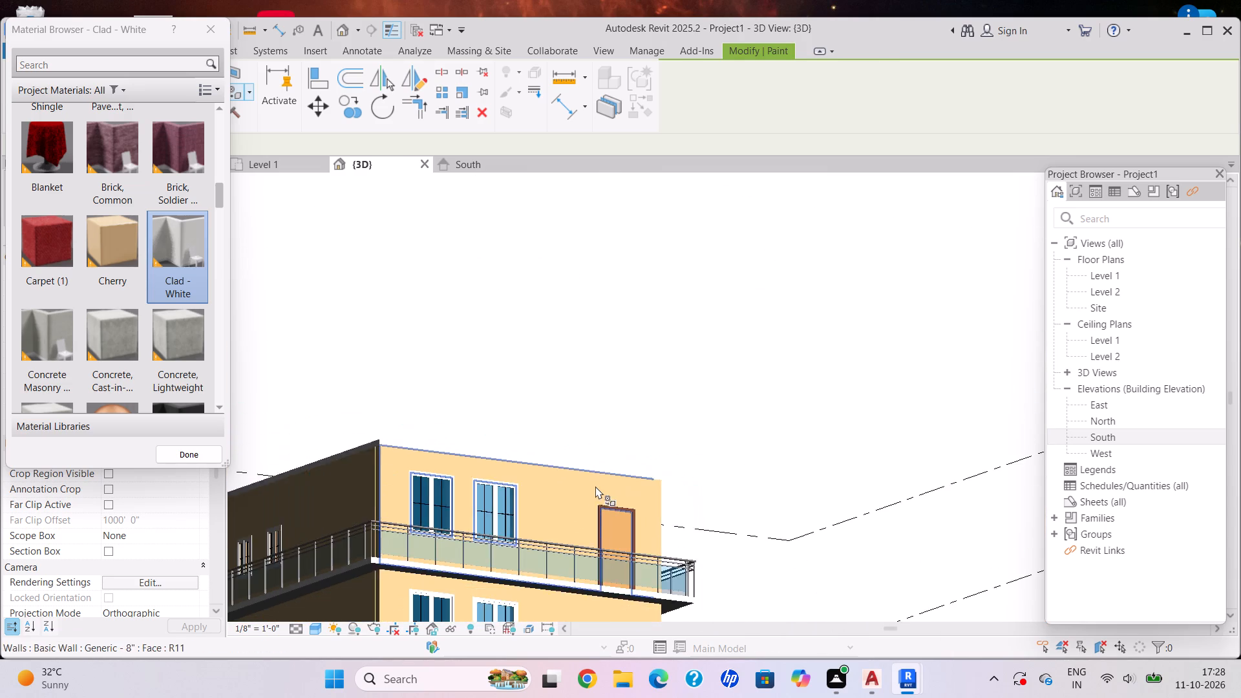
# Paint the top face of the ground-level floor slab between the house and boundary walls with the Door - Frame material.
pyautogui.keyDown('shift'); pyautogui.moveTo(586, 484); pyautogui.dragTo(370, 591, button='middle'); pyautogui.keyUp('shift')
pyautogui.moveTo(585, 411); pyautogui.dragTo(744, 167, button='middle')
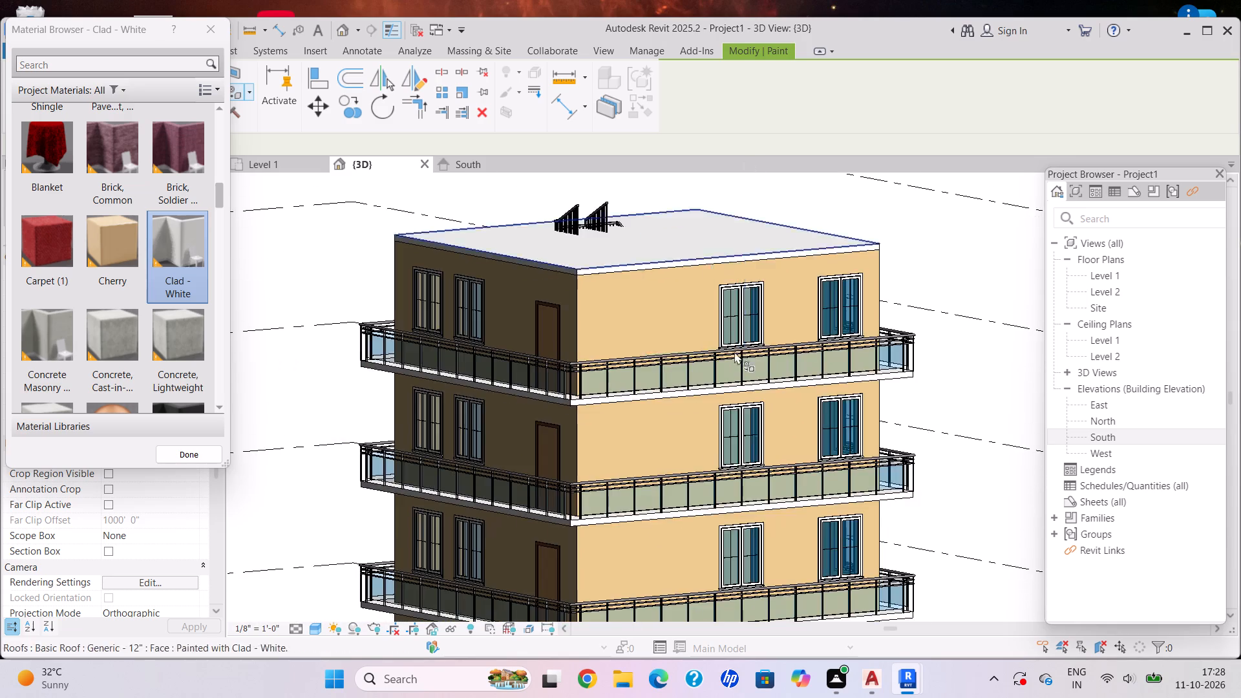
pyautogui.moveTo(697, 494); pyautogui.dragTo(669, 264, button='middle')
pyautogui.scroll(3, 622, 614)
pyautogui.moveTo(628, 512); pyautogui.dragTo(666, 397, button='middle')
pyautogui.moveTo(565, 423); pyautogui.dragTo(569, 458, button='middle')
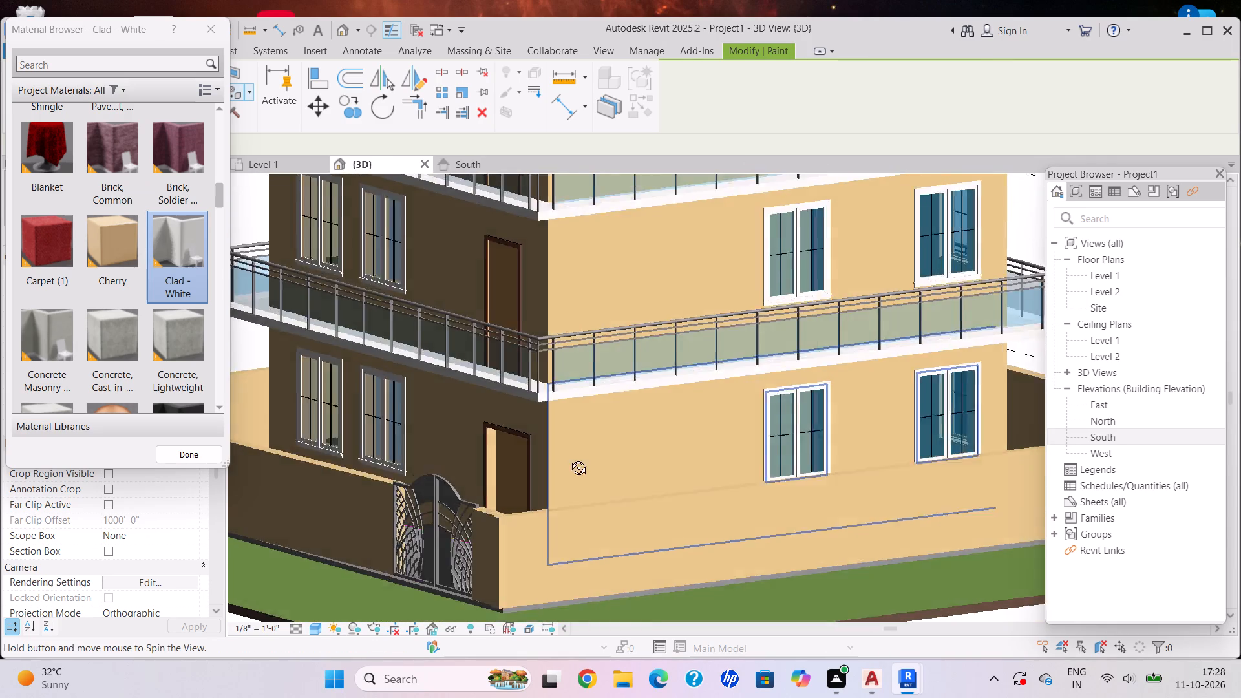
pyautogui.moveTo(569, 458); pyautogui.dragTo(649, 566, button='middle')
pyautogui.scroll(8, 712, 607)
pyautogui.moveTo(743, 449); pyautogui.dragTo(753, 405, button='middle')
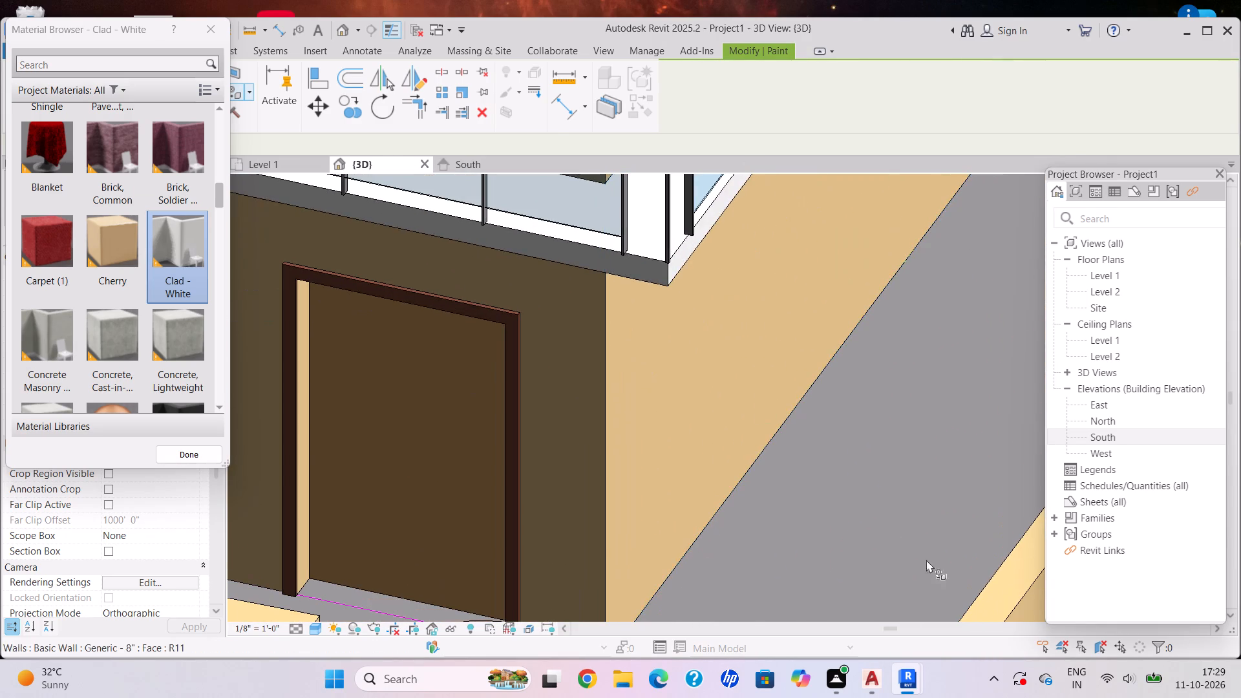
pyautogui.scroll(-12, 874, 522)
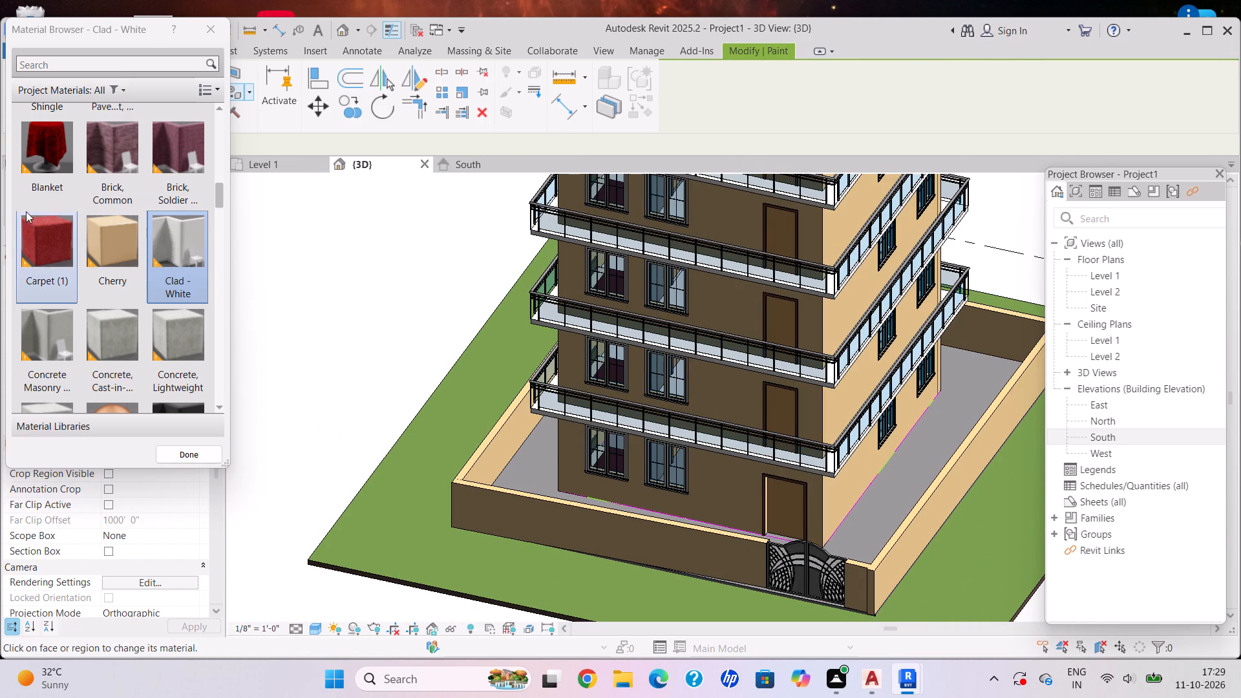
pyautogui.scroll(-5, 154, 347)
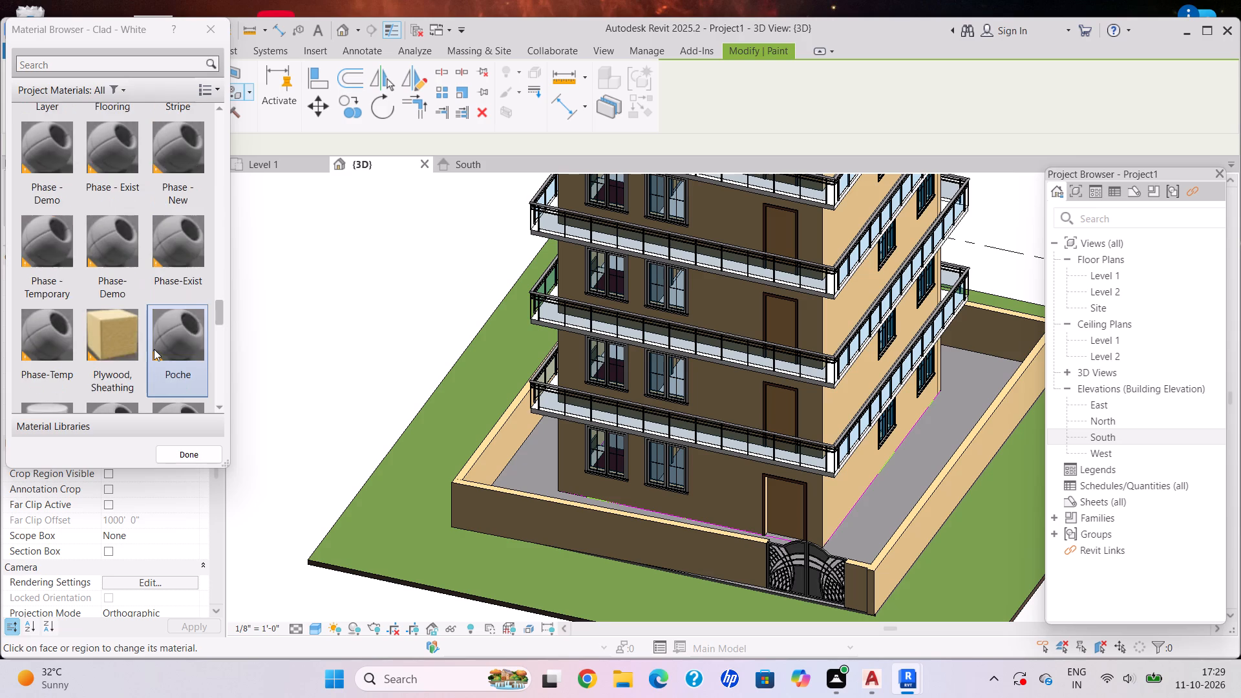
pyautogui.scroll(4, 154, 350)
pyautogui.scroll(-2, 154, 350)
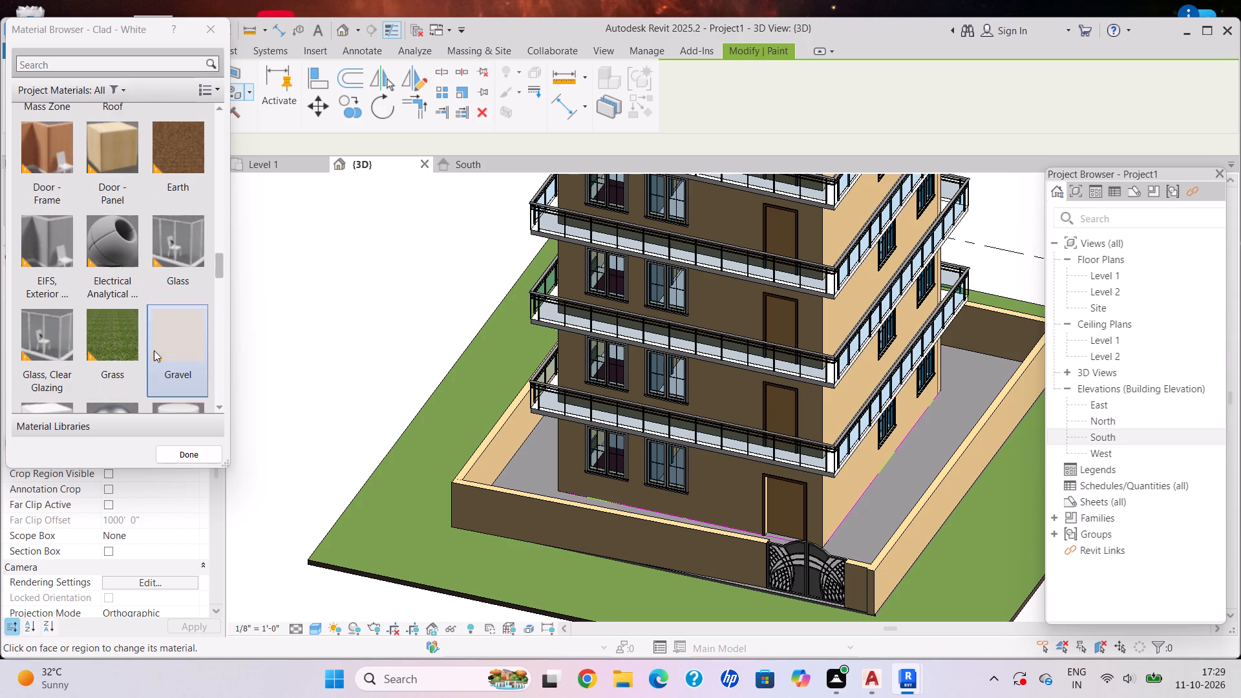
pyautogui.click(48, 138)
pyautogui.scroll(2, 829, 474)
pyautogui.scroll(-1, 868, 489)
pyautogui.scroll(5, 874, 492)
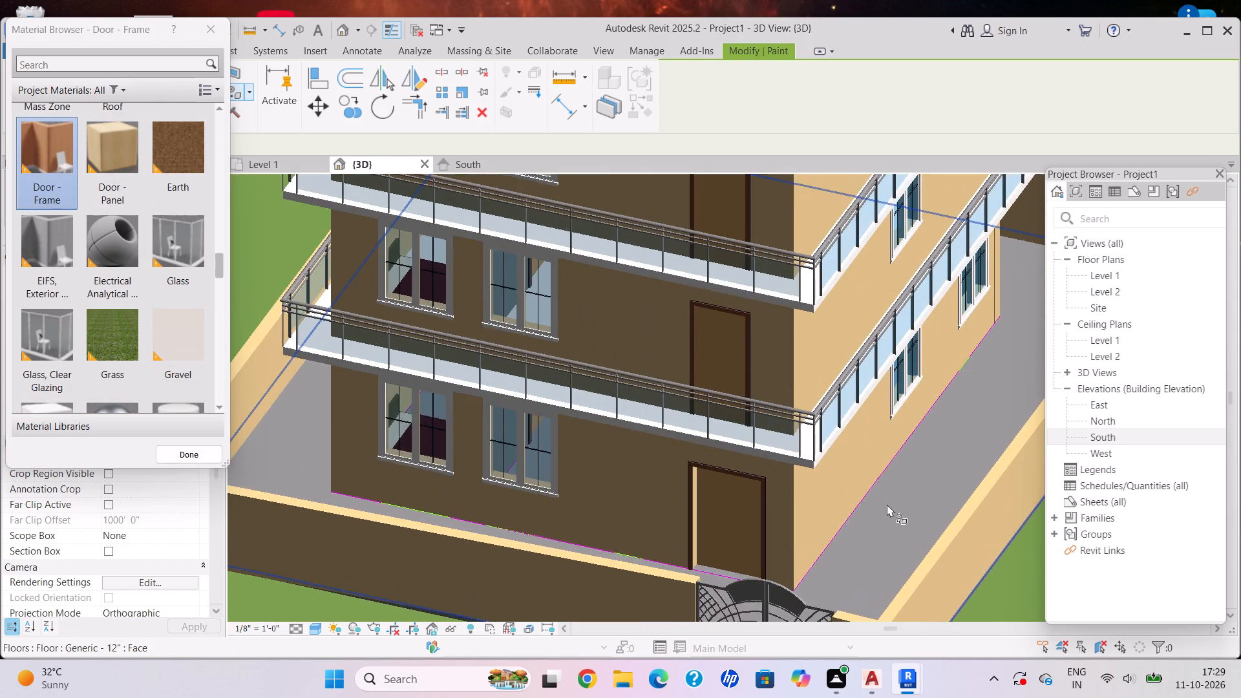
pyautogui.click(898, 512)
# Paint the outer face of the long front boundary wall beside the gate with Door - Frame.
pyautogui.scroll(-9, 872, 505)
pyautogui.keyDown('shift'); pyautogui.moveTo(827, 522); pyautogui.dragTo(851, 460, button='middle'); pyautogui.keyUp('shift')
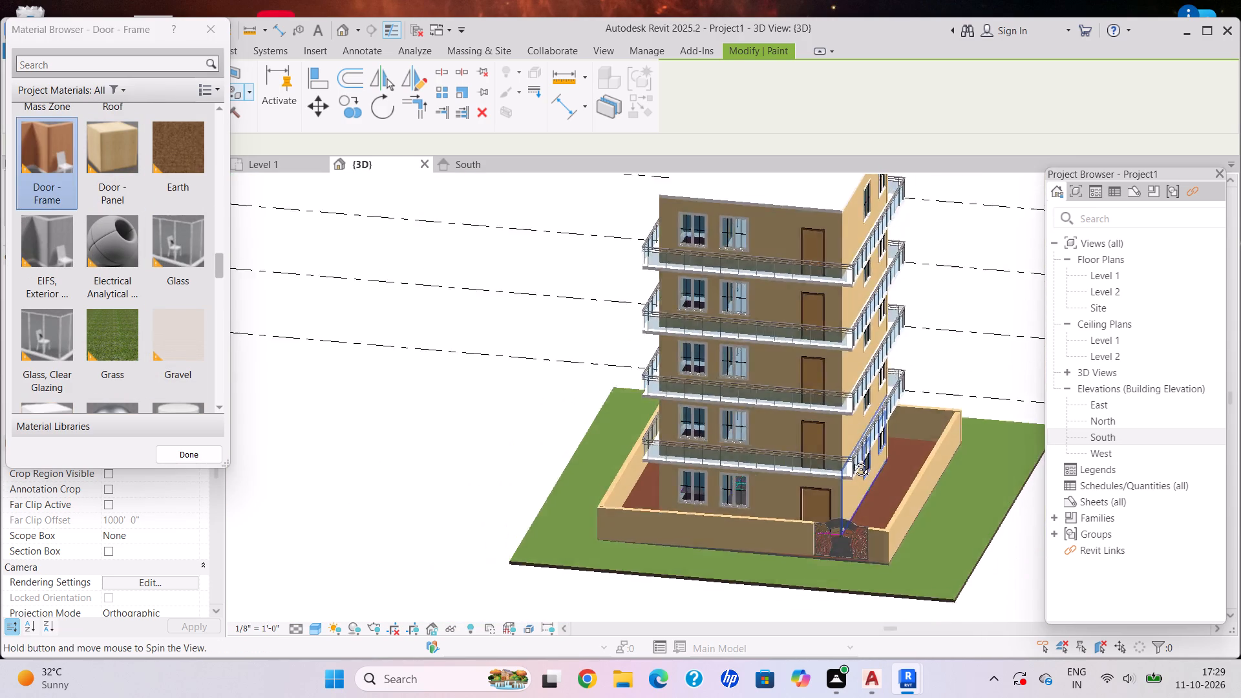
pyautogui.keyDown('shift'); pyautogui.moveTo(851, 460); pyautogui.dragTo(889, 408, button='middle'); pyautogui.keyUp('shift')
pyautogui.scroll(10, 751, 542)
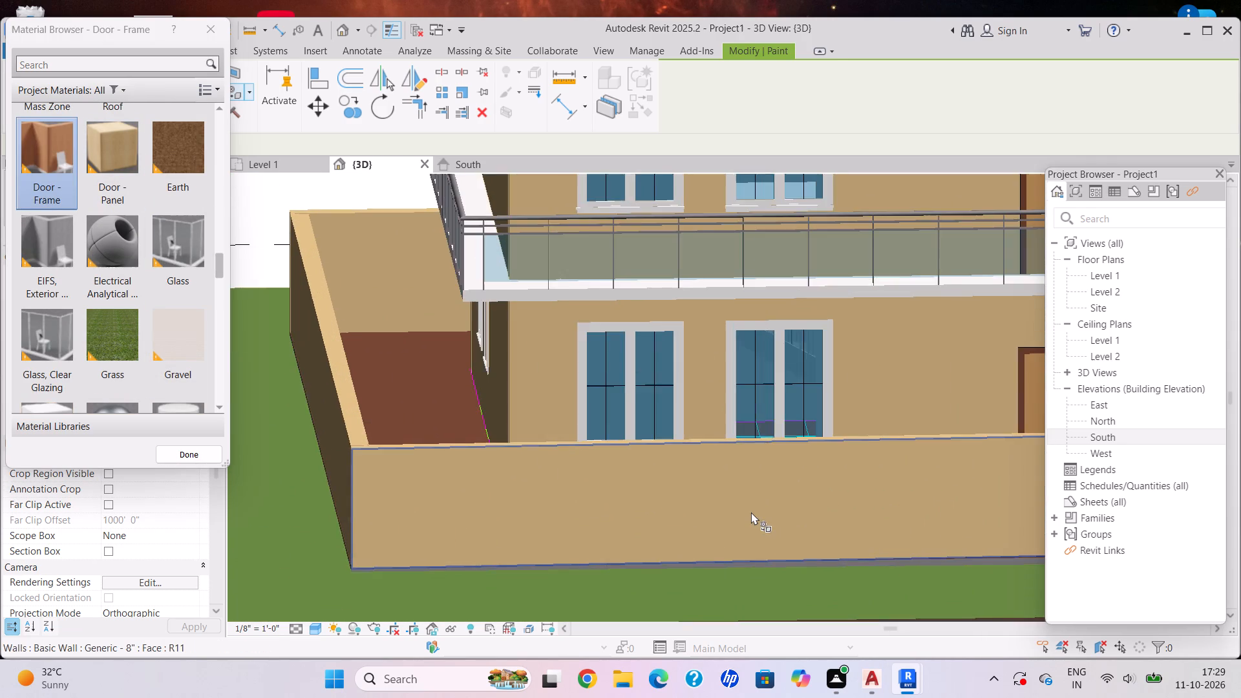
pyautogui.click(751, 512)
# Choose the Parking Stripe material and paint the outer face of the long front boundary wall beside the gate.
pyautogui.scroll(-11, 617, 503)
pyautogui.keyDown('shift'); pyautogui.moveTo(593, 486); pyautogui.dragTo(620, 371, button='middle'); pyautogui.keyUp('shift')
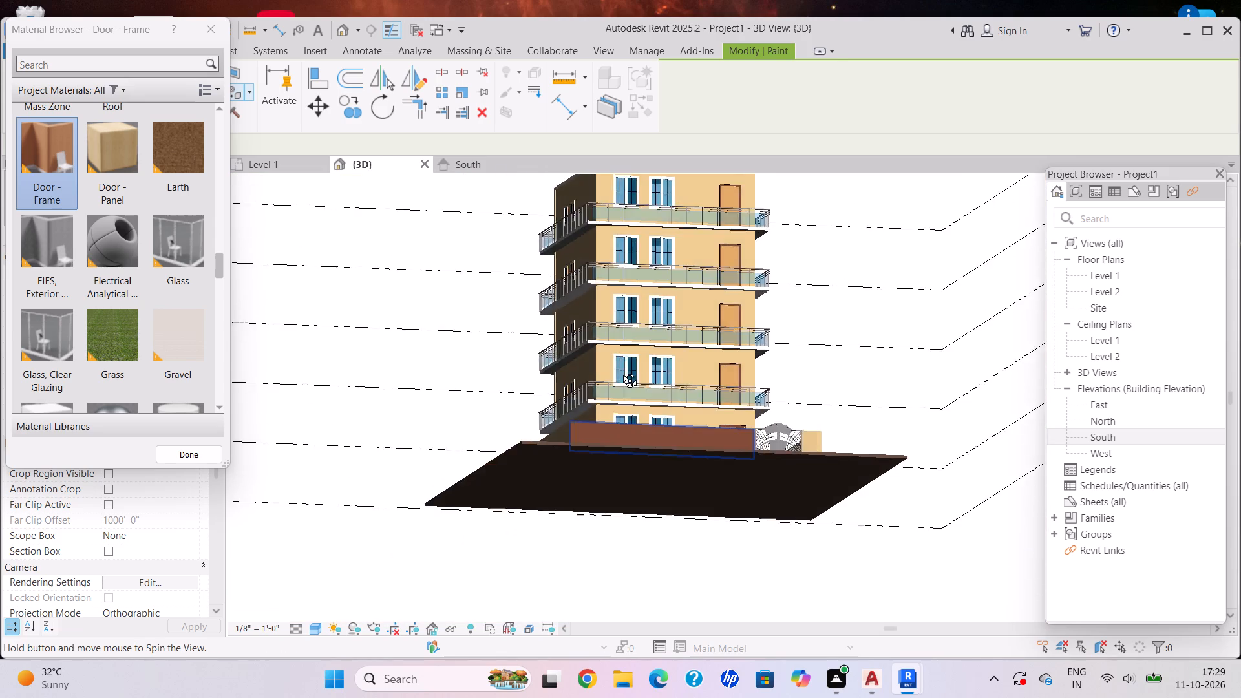
pyautogui.keyDown('shift'); pyautogui.moveTo(620, 371); pyautogui.dragTo(664, 491, button='middle'); pyautogui.keyUp('shift')
pyautogui.scroll(4, 165, 243)
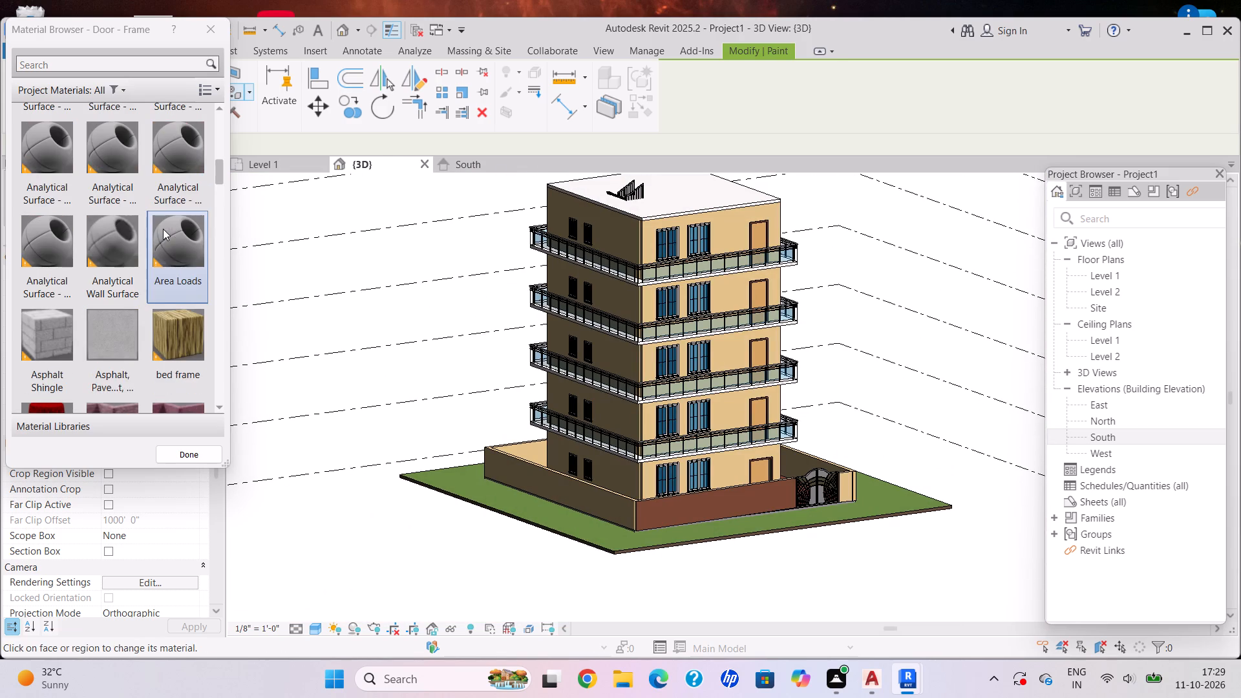
pyautogui.scroll(2, 144, 224)
pyautogui.scroll(-3, 127, 236)
pyautogui.scroll(1, 127, 236)
pyautogui.scroll(-2, 127, 236)
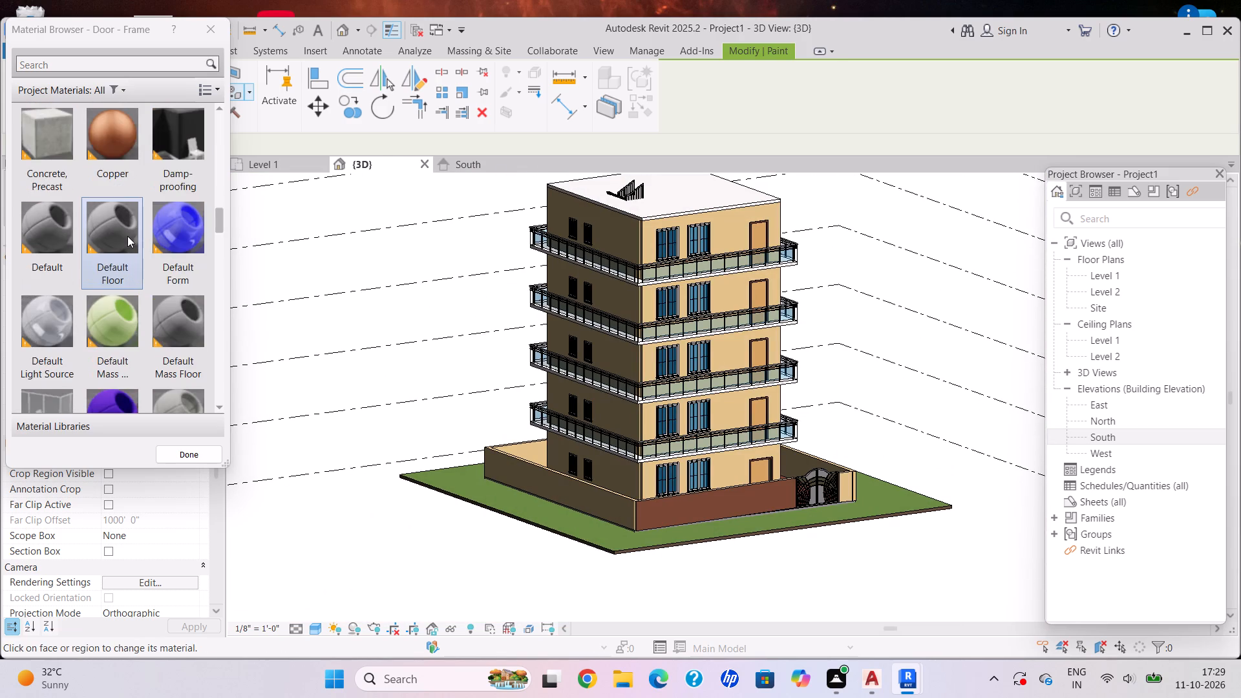
pyautogui.scroll(-6, 127, 236)
pyautogui.scroll(-3, 113, 292)
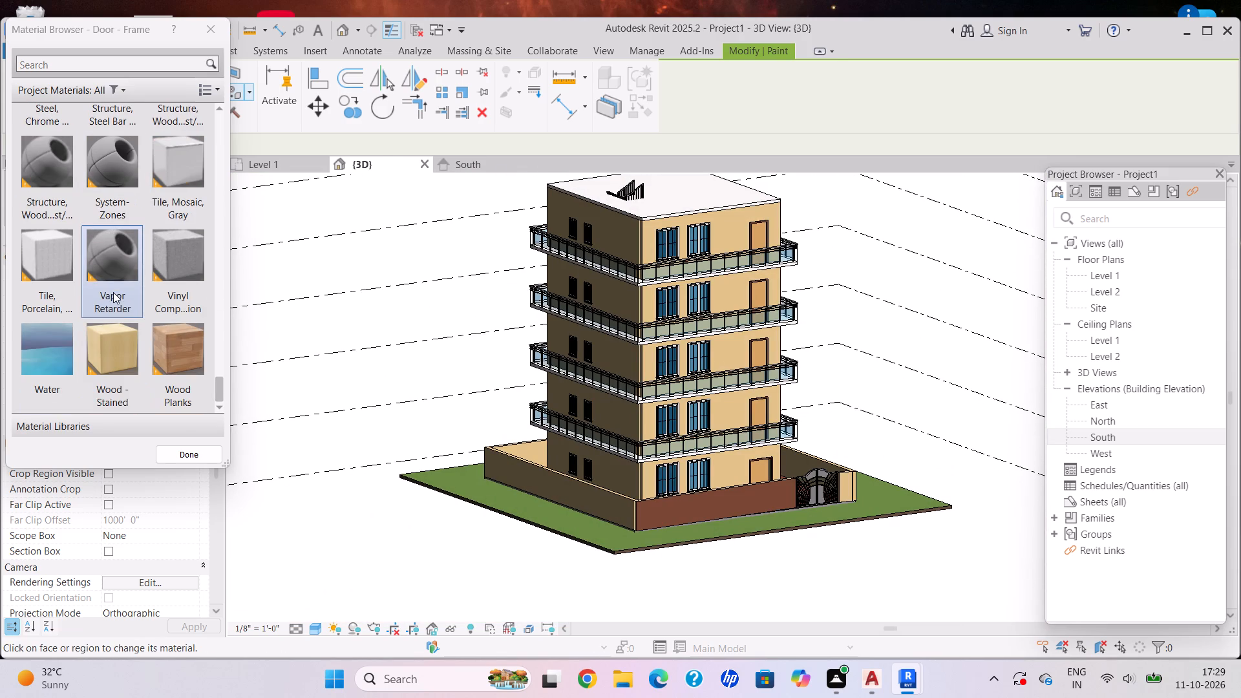
pyautogui.scroll(-5, 147, 347)
pyautogui.scroll(5, 147, 347)
pyautogui.scroll(-2, 163, 314)
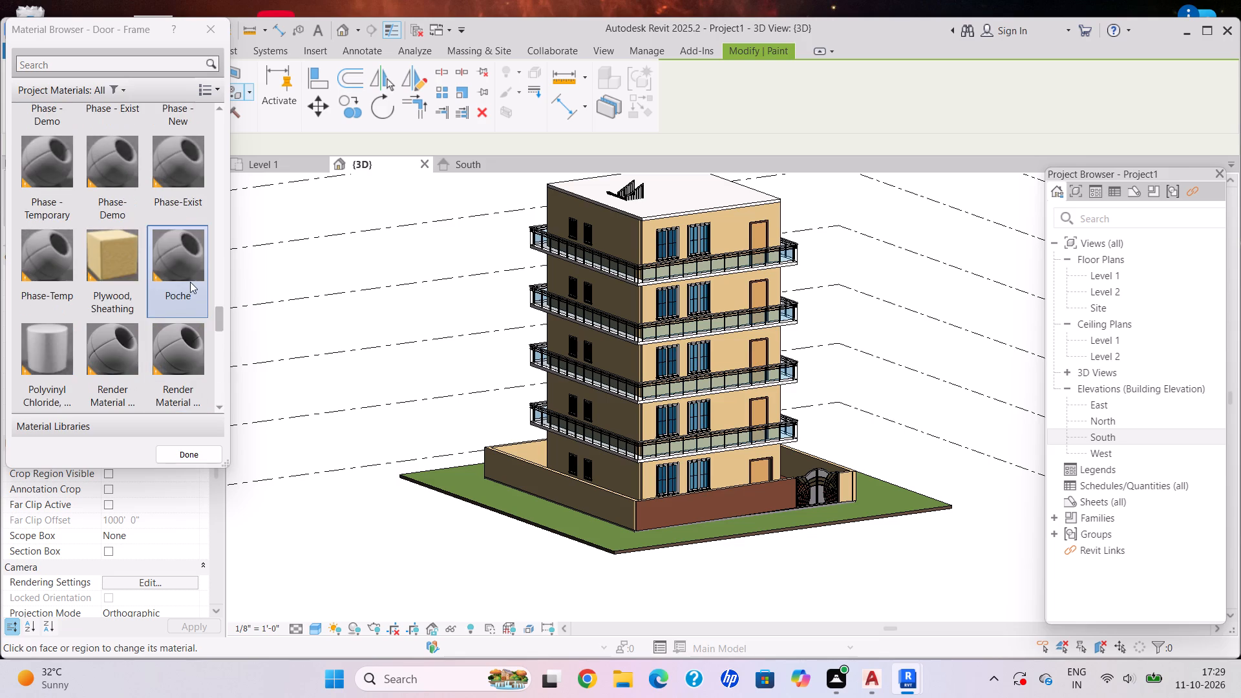
pyautogui.scroll(-5, 190, 282)
pyautogui.scroll(2, 134, 284)
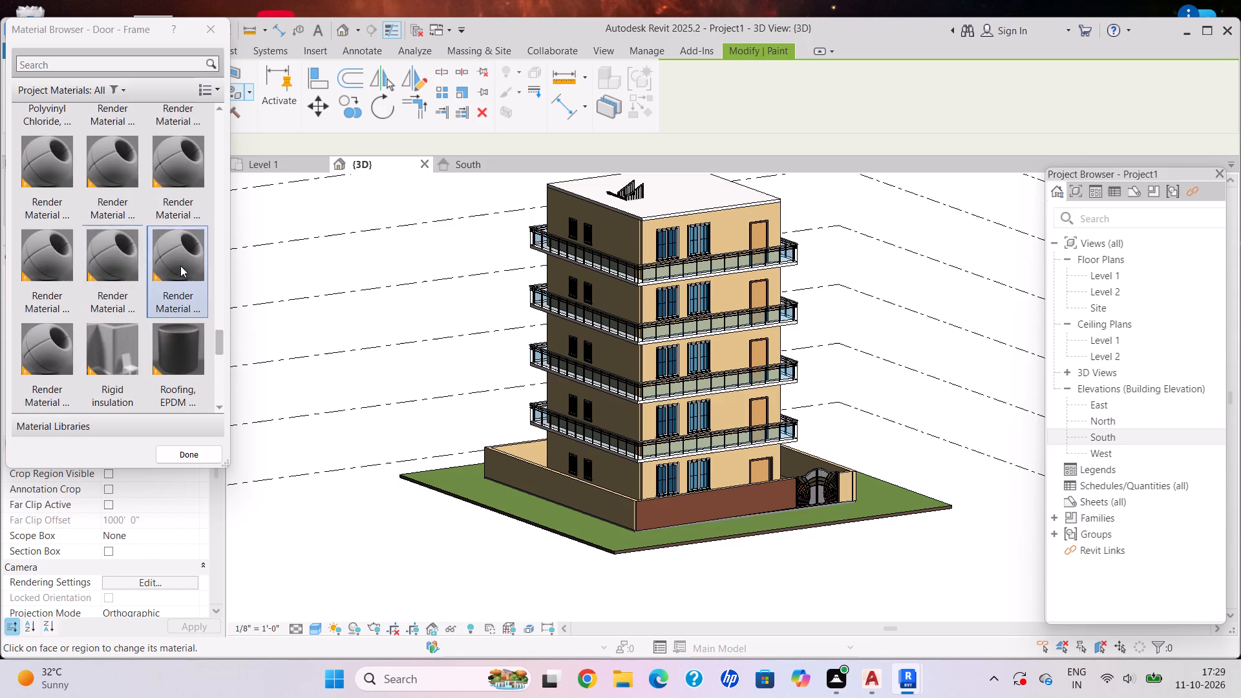
pyautogui.scroll(3, 180, 265)
pyautogui.scroll(-2, 182, 262)
pyautogui.scroll(1, 182, 256)
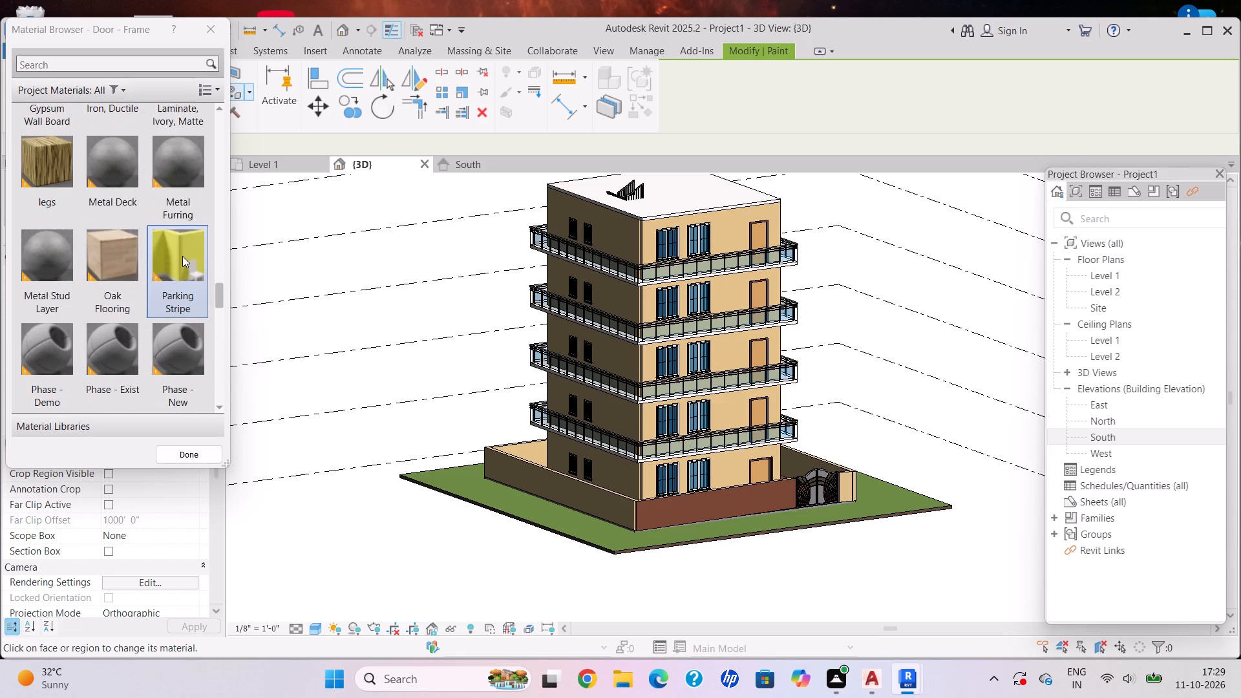
pyautogui.click(182, 256)
pyautogui.scroll(12, 679, 508)
pyautogui.click(716, 502)
# Paint the outer faces of the other three boundary walls Parking Stripe, working around the building.
pyautogui.scroll(-3, 475, 469)
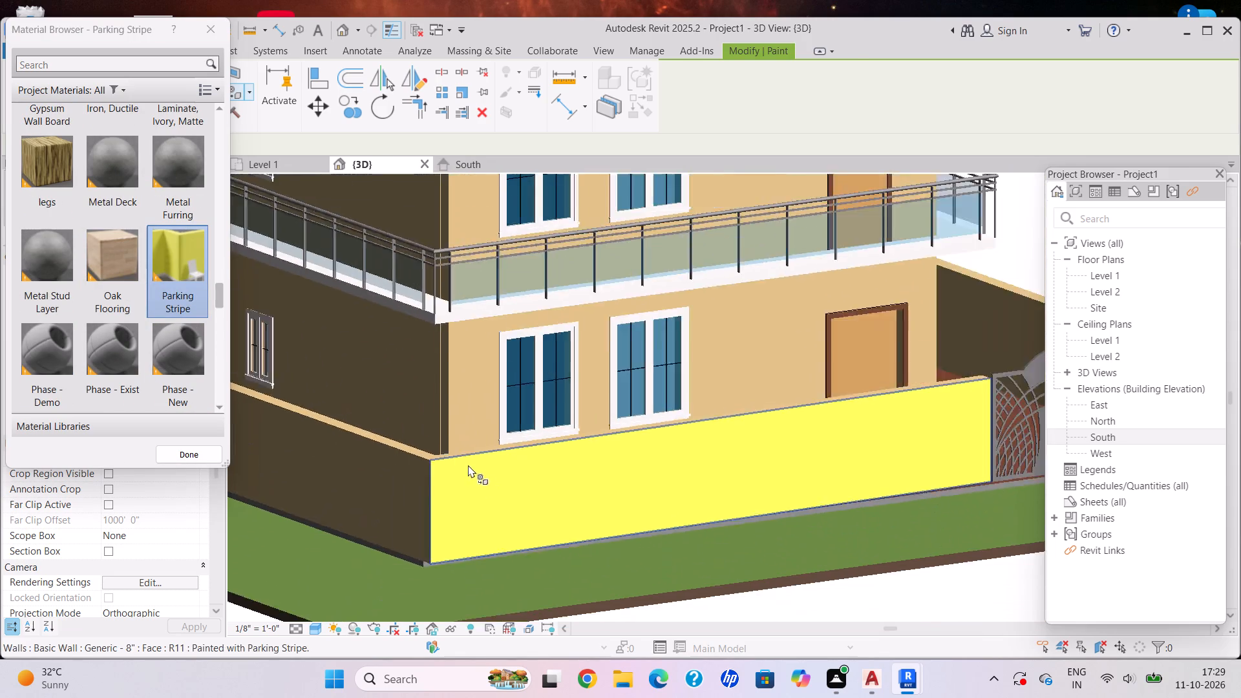
pyautogui.scroll(-9, 468, 465)
pyautogui.keyDown('shift'); pyautogui.moveTo(403, 436); pyautogui.dragTo(611, 509, button='middle'); pyautogui.keyUp('shift')
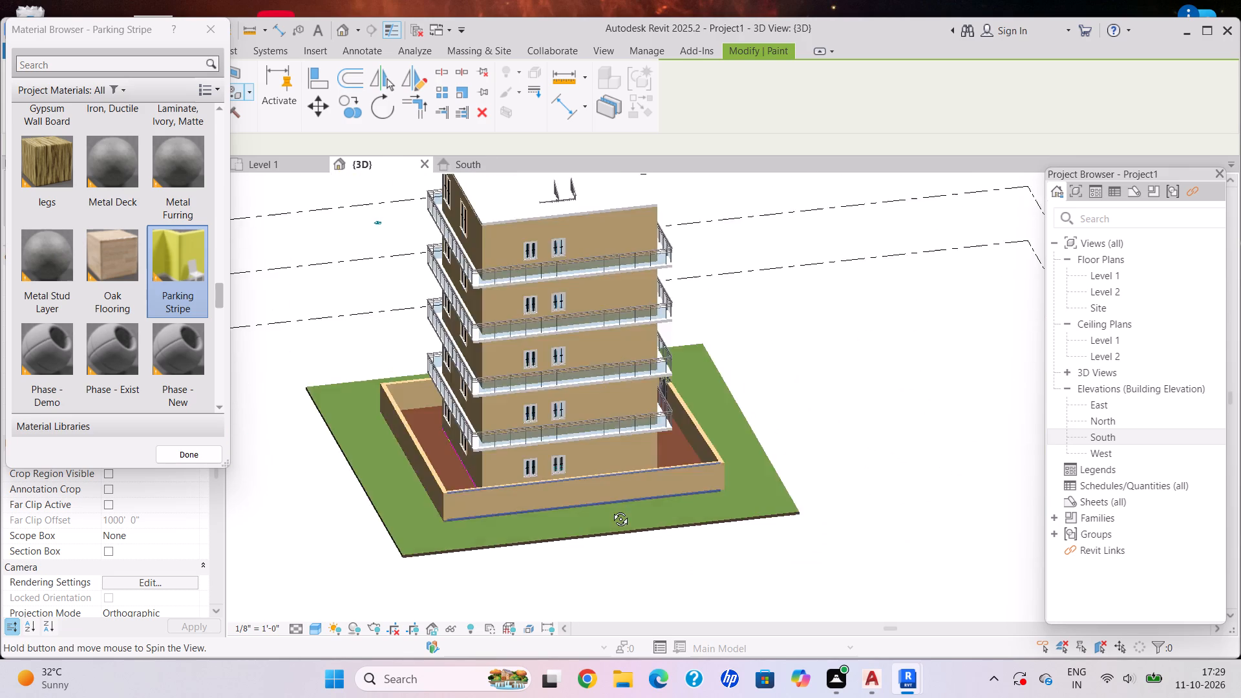
pyautogui.keyDown('shift'); pyautogui.moveTo(611, 509); pyautogui.dragTo(638, 449, button='middle'); pyautogui.keyUp('shift')
pyautogui.scroll(10, 631, 449)
pyautogui.click(622, 472)
pyautogui.scroll(-5, 496, 455)
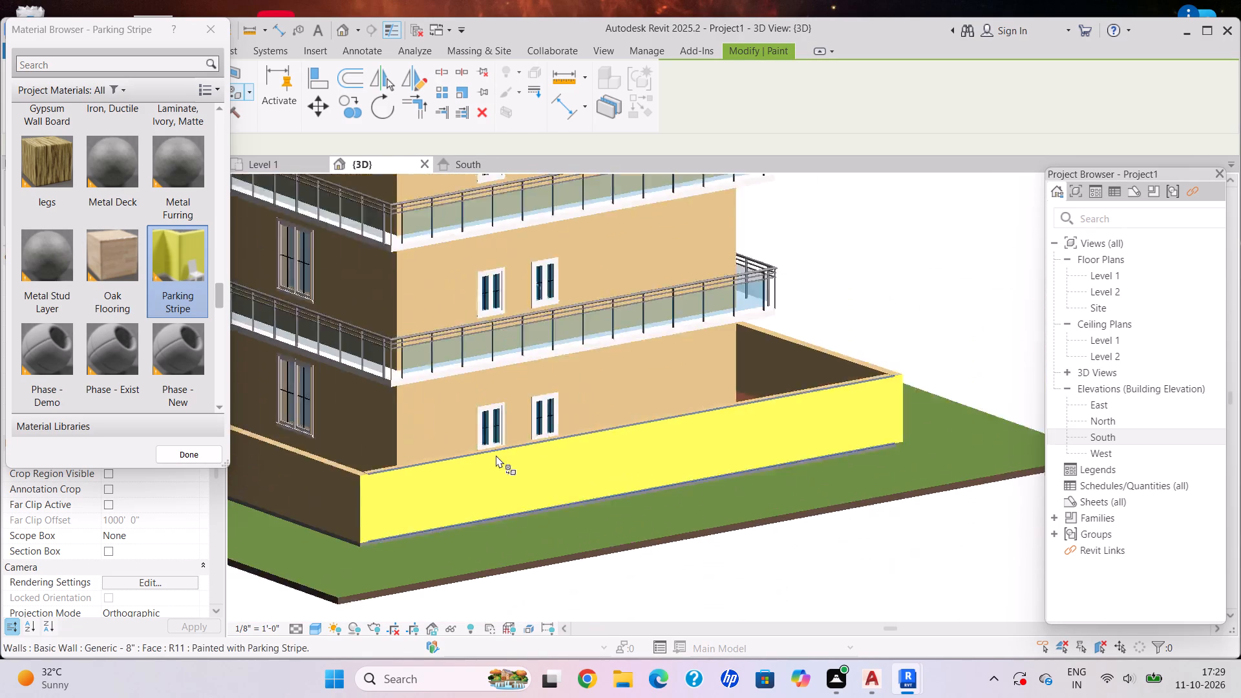
pyautogui.scroll(-1, 496, 455)
pyautogui.keyDown('shift'); pyautogui.moveTo(502, 449); pyautogui.dragTo(669, 419, button='middle'); pyautogui.keyUp('shift')
pyautogui.keyDown('shift'); pyautogui.moveTo(673, 418); pyautogui.dragTo(686, 403, button='middle'); pyautogui.keyUp('shift')
pyautogui.click(666, 419)
pyautogui.keyDown('shift'); pyautogui.moveTo(542, 383); pyautogui.dragTo(550, 385, button='middle'); pyautogui.keyUp('shift')
pyautogui.keyDown('shift'); pyautogui.moveTo(559, 386); pyautogui.dragTo(657, 365, button='middle'); pyautogui.keyUp('shift')
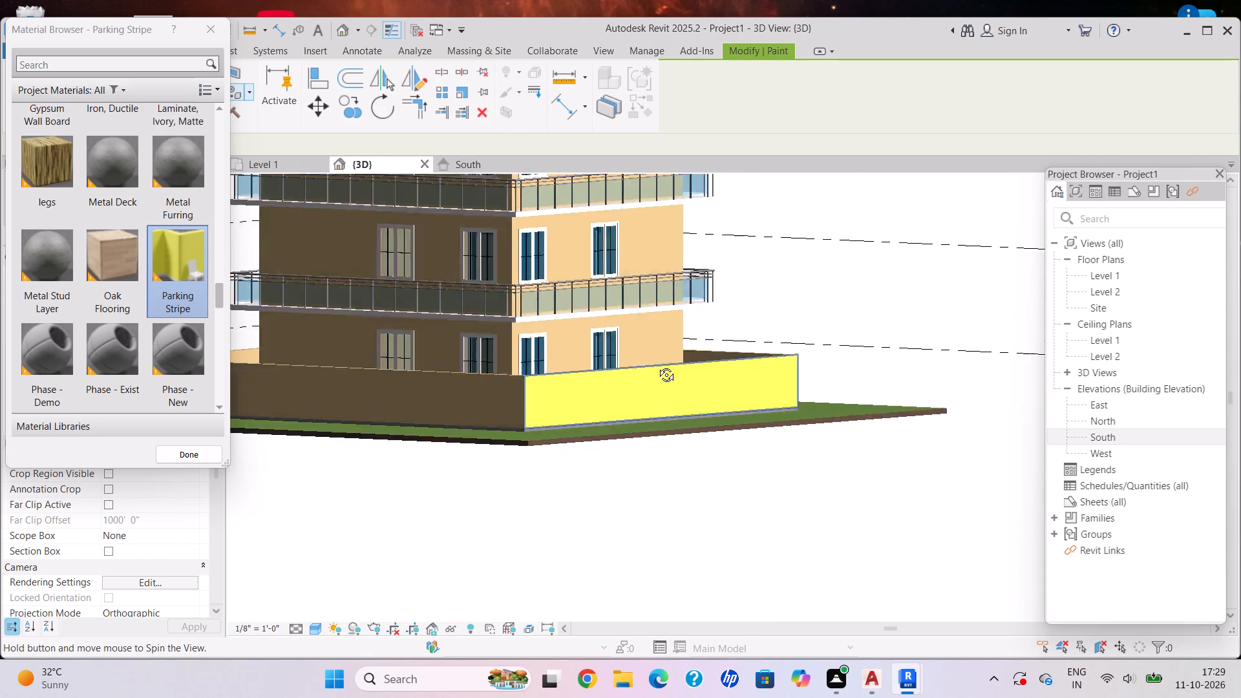
pyautogui.keyDown('shift'); pyautogui.moveTo(657, 365); pyautogui.dragTo(679, 365, button='middle'); pyautogui.keyUp('shift')
pyautogui.keyDown('shift'); pyautogui.moveTo(745, 374); pyautogui.dragTo(751, 371, button='middle'); pyautogui.keyUp('shift')
pyautogui.click(549, 380)
# Paint the short wall piece beside the gate and the end face of the adjoining side wall Parking Stripe.
pyautogui.keyDown('shift'); pyautogui.moveTo(584, 396); pyautogui.dragTo(895, 405, button='middle'); pyautogui.keyUp('shift')
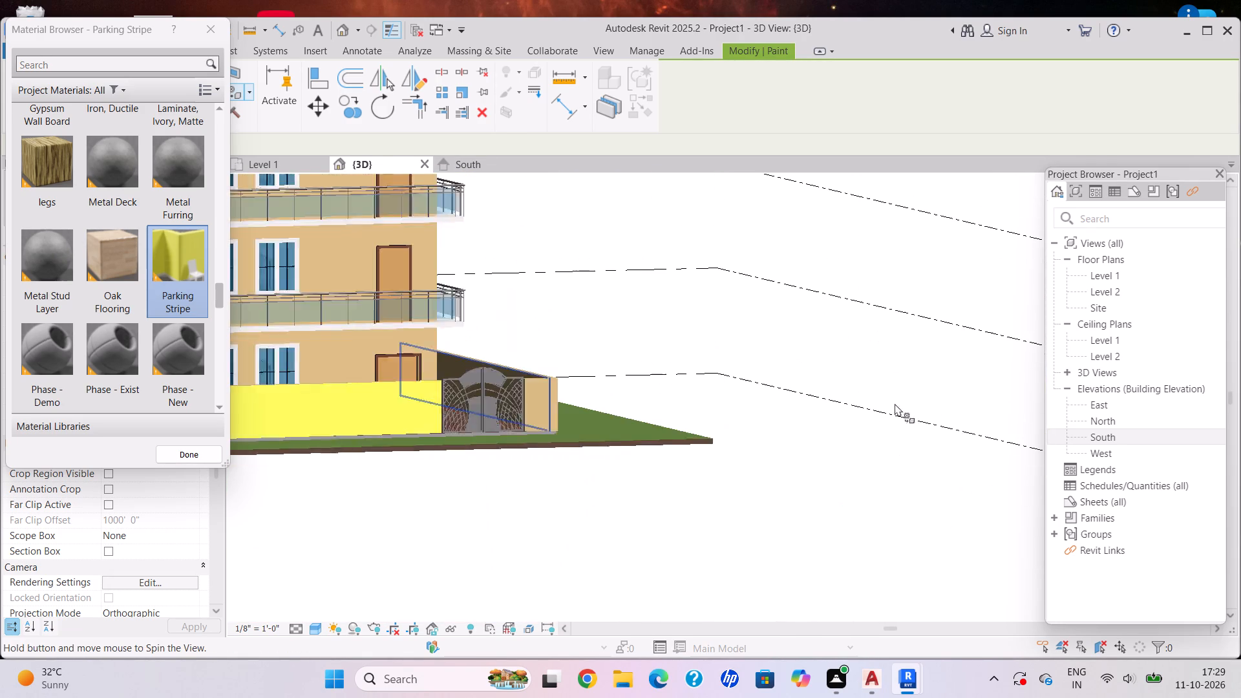
pyautogui.scroll(4, 540, 408)
pyautogui.click(536, 410)
pyautogui.keyDown('shift'); pyautogui.moveTo(555, 413); pyautogui.dragTo(514, 417, button='middle'); pyautogui.keyUp('shift')
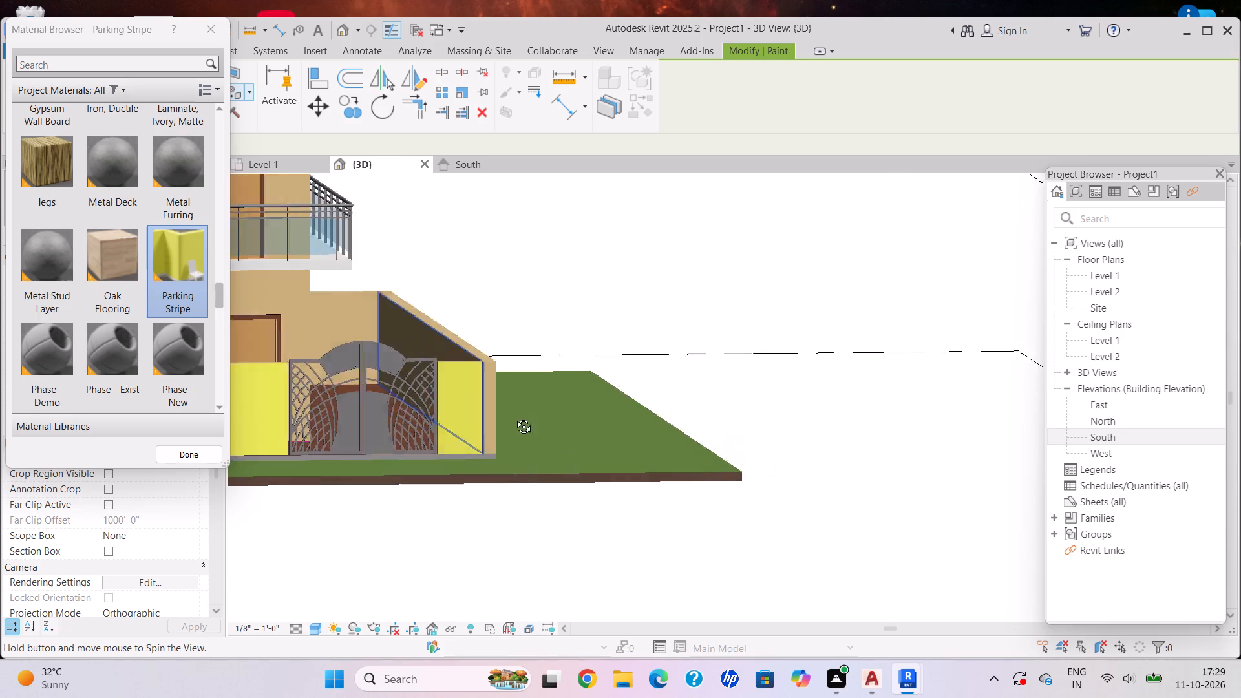
pyautogui.keyDown('shift'); pyautogui.moveTo(514, 417); pyautogui.dragTo(451, 439, button='middle'); pyautogui.keyUp('shift')
pyautogui.moveTo(425, 425); pyautogui.dragTo(508, 438, button='middle')
pyautogui.scroll(7, 485, 447)
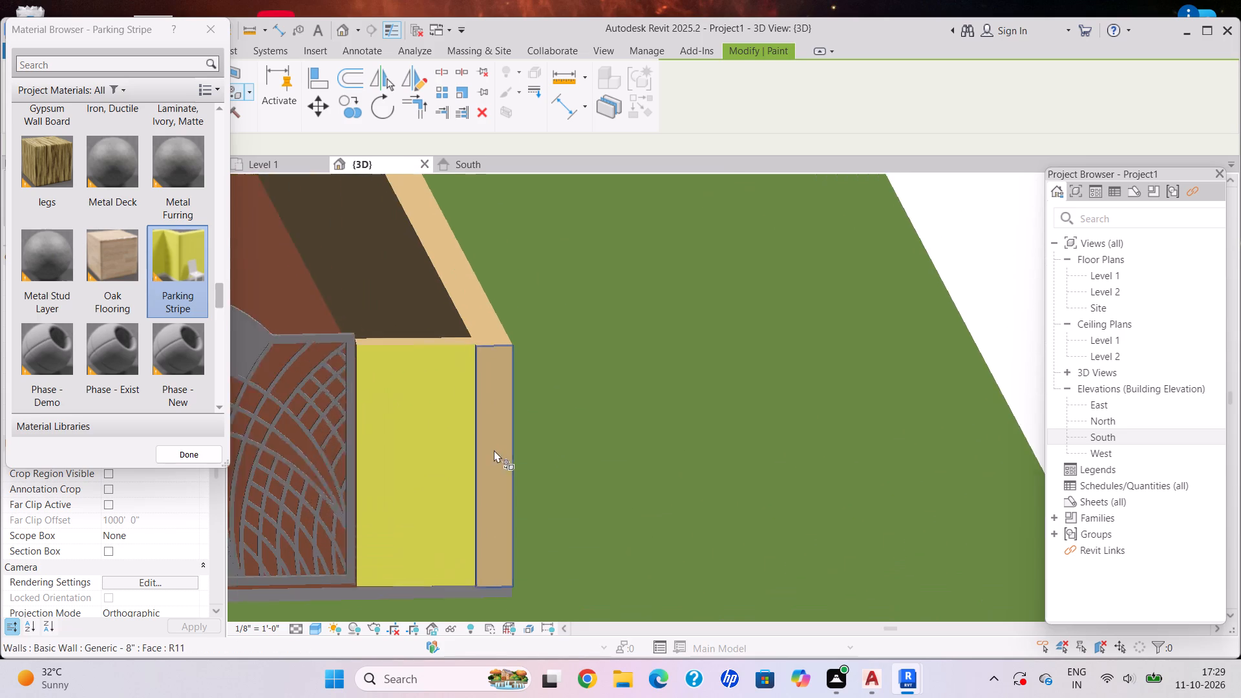
pyautogui.scroll(1, 494, 450)
pyautogui.click(489, 449)
# Paint the top faces of the gate-side corner's side wall and the front wall on both sides of the gate Parking Stripe.
pyautogui.scroll(-3, 507, 368)
pyautogui.keyDown('shift'); pyautogui.moveTo(511, 363); pyautogui.dragTo(476, 527, button='middle'); pyautogui.keyUp('shift')
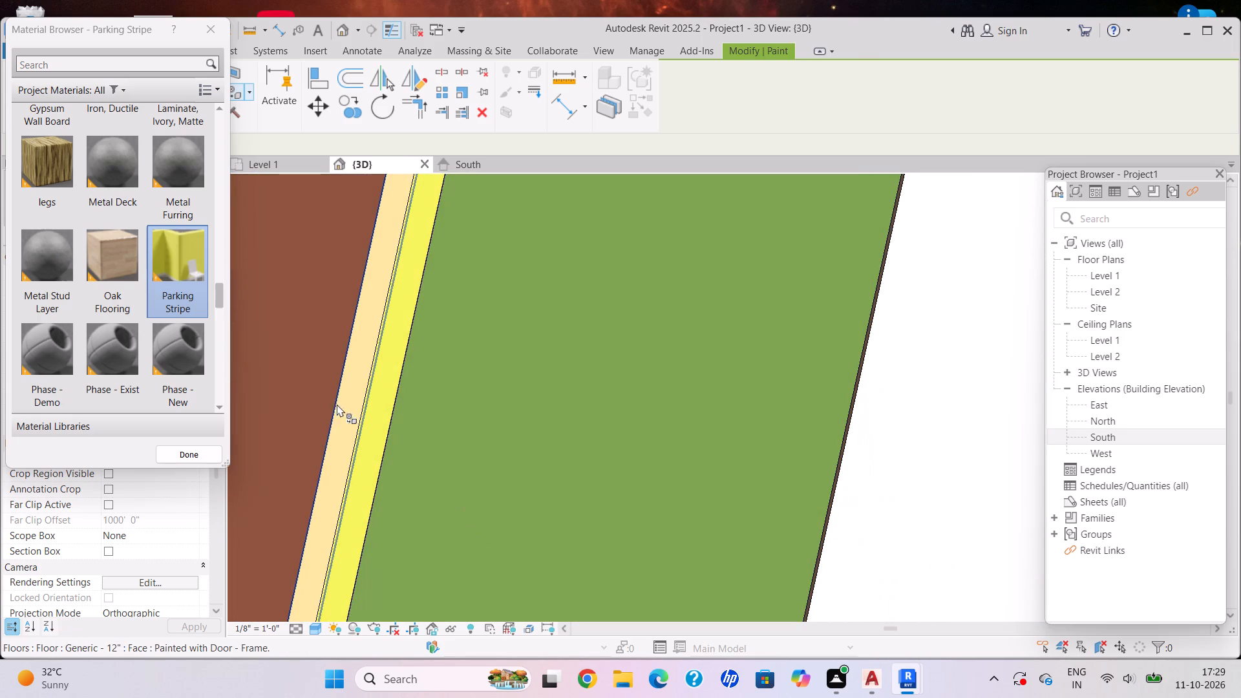
pyautogui.click(353, 414)
pyautogui.scroll(-1, 349, 417)
pyautogui.moveTo(451, 403); pyautogui.dragTo(708, 315, button='middle')
pyautogui.scroll(4, 493, 582)
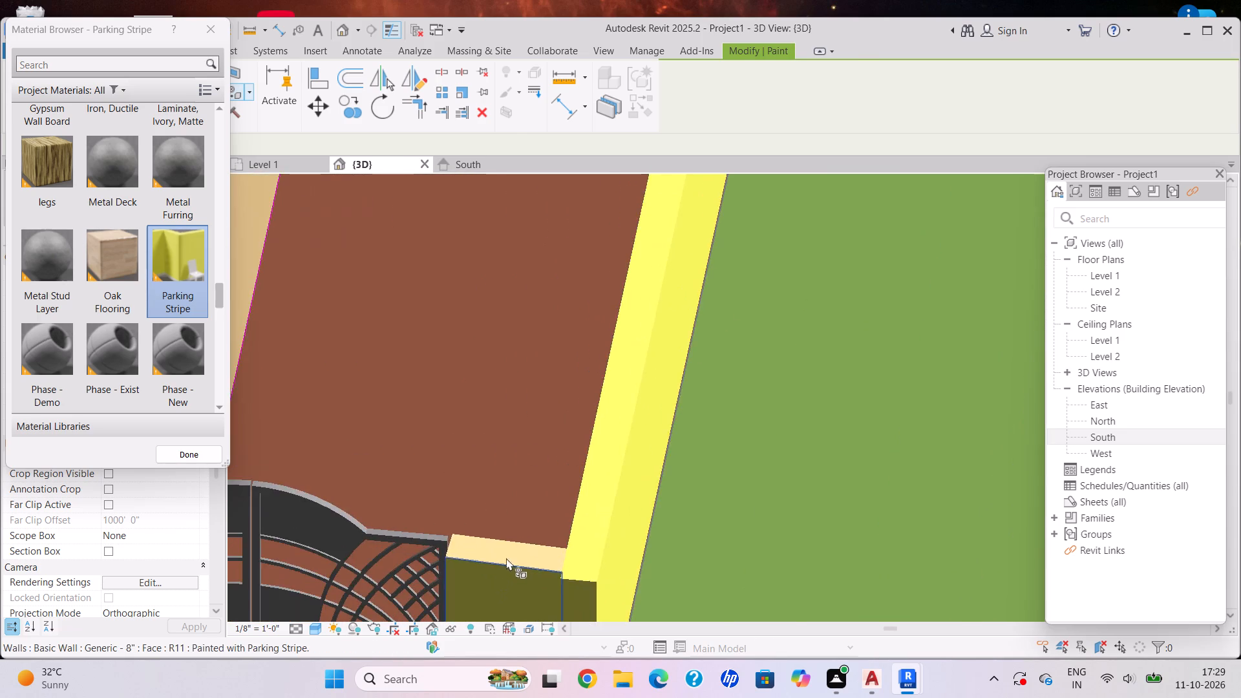
pyautogui.scroll(5, 506, 558)
pyautogui.click(504, 573)
pyautogui.scroll(-14, 500, 502)
pyautogui.moveTo(478, 483); pyautogui.dragTo(529, 480, button='middle')
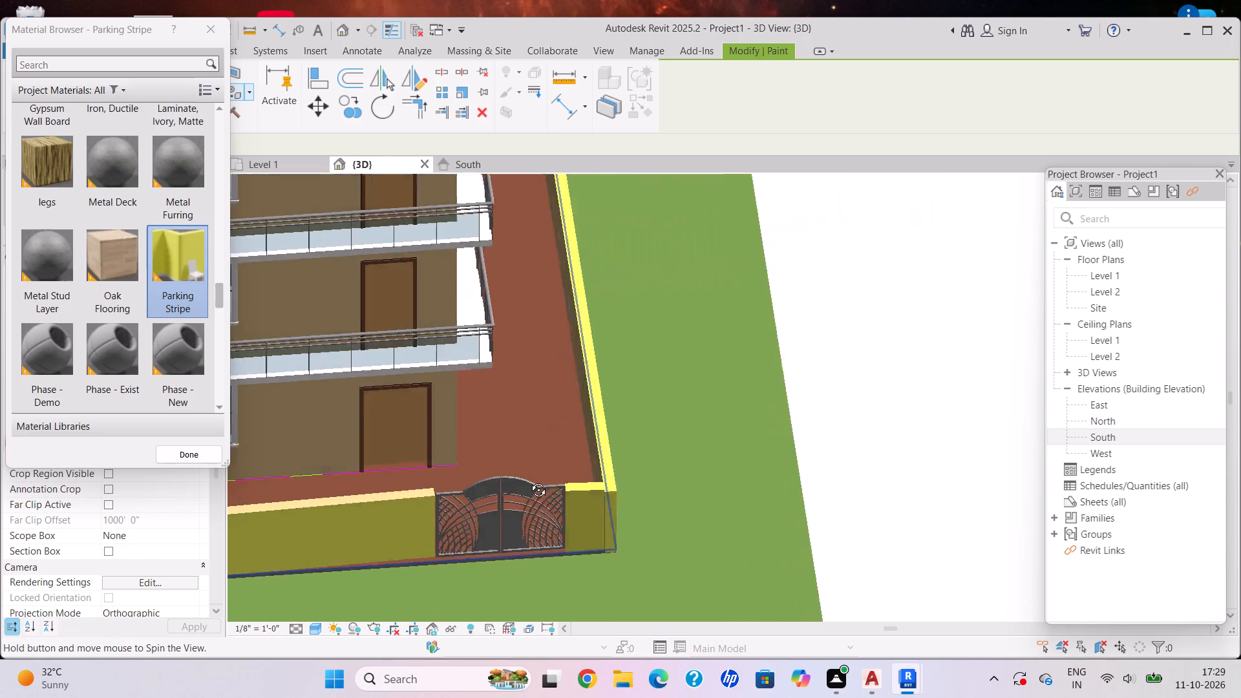
pyautogui.moveTo(529, 480); pyautogui.dragTo(690, 439, button='middle')
pyautogui.scroll(7, 744, 417)
pyautogui.click(752, 385)
# Paint the top faces of the two remaining boundary walls Parking Stripe.
pyautogui.scroll(-4, 690, 452)
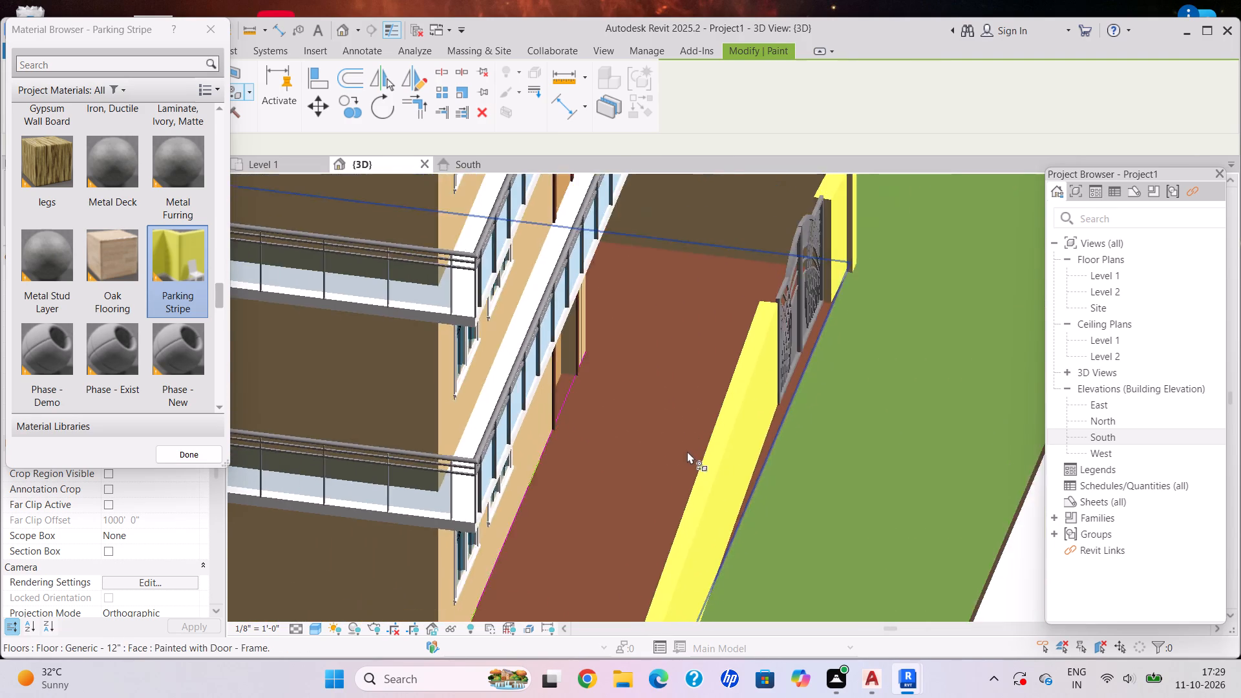
pyautogui.moveTo(690, 451); pyautogui.dragTo(822, 266, button='middle')
pyautogui.scroll(-1, 822, 266)
pyautogui.scroll(4, 693, 496)
pyautogui.scroll(7, 765, 474)
pyautogui.click(753, 495)
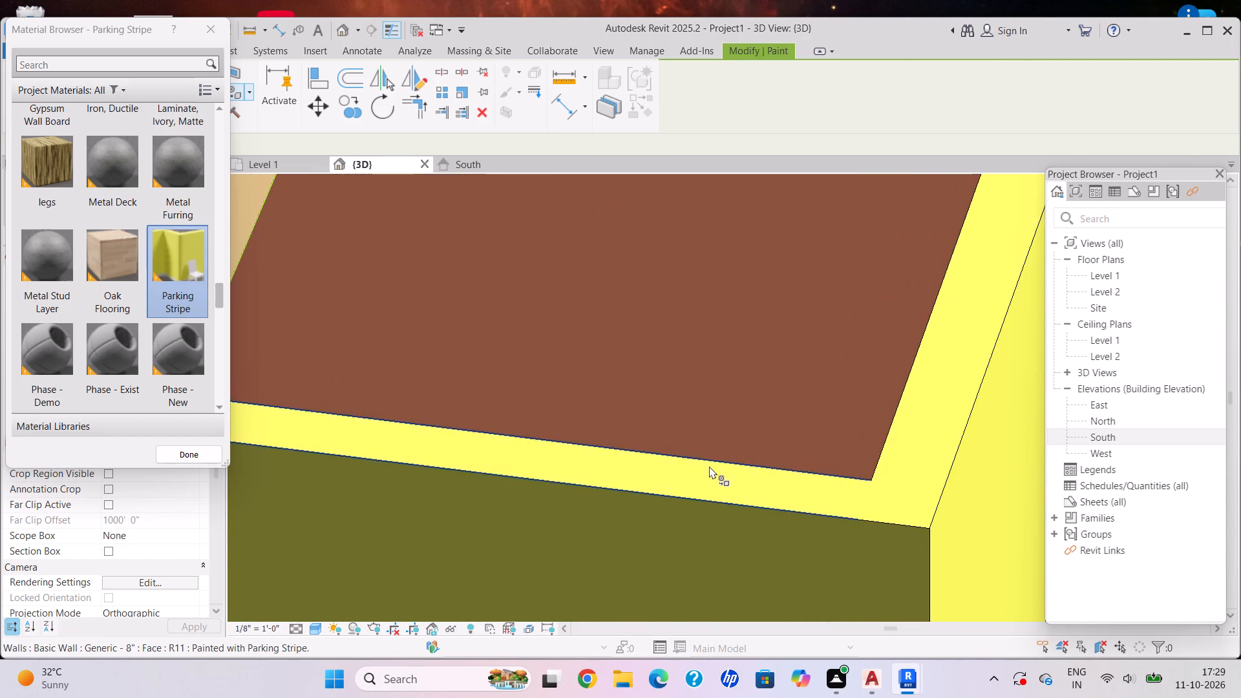
pyautogui.scroll(-7, 697, 463)
pyautogui.scroll(1, 584, 428)
pyautogui.scroll(-9, 584, 428)
pyautogui.moveTo(564, 405); pyautogui.dragTo(811, 565, button='middle')
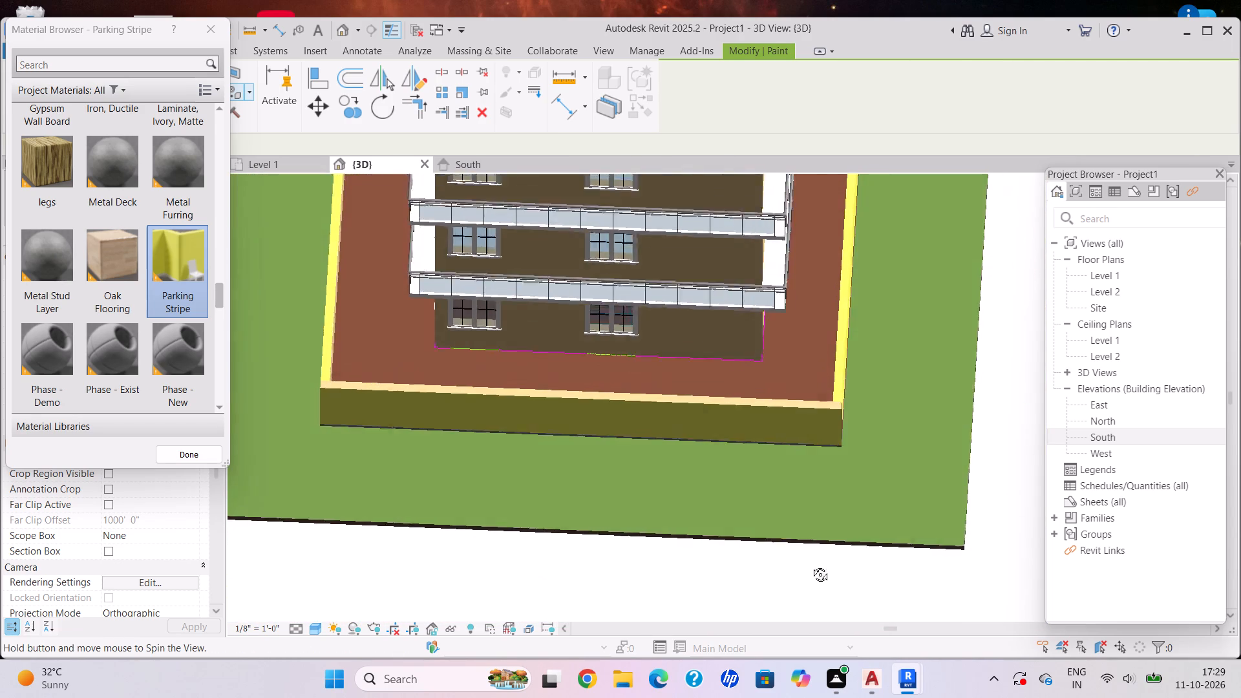
pyautogui.moveTo(811, 565); pyautogui.dragTo(791, 634, button='middle')
pyautogui.scroll(10, 721, 428)
pyautogui.click(719, 545)
# Paint the two ground slab edge faces meeting at the outer corner away from the gate with Clad - White.
pyautogui.scroll(-2, 703, 509)
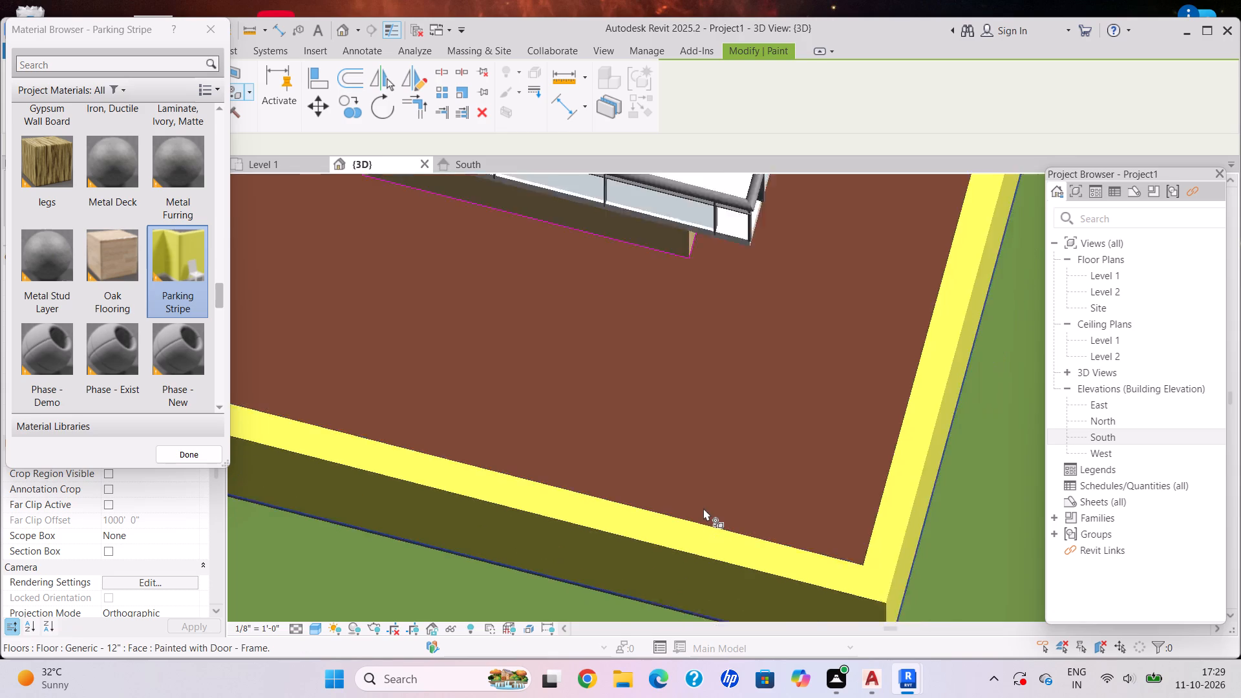
pyautogui.scroll(-12, 703, 508)
pyautogui.keyDown('shift'); pyautogui.moveTo(675, 456); pyautogui.dragTo(851, 211, button='middle'); pyautogui.keyUp('shift')
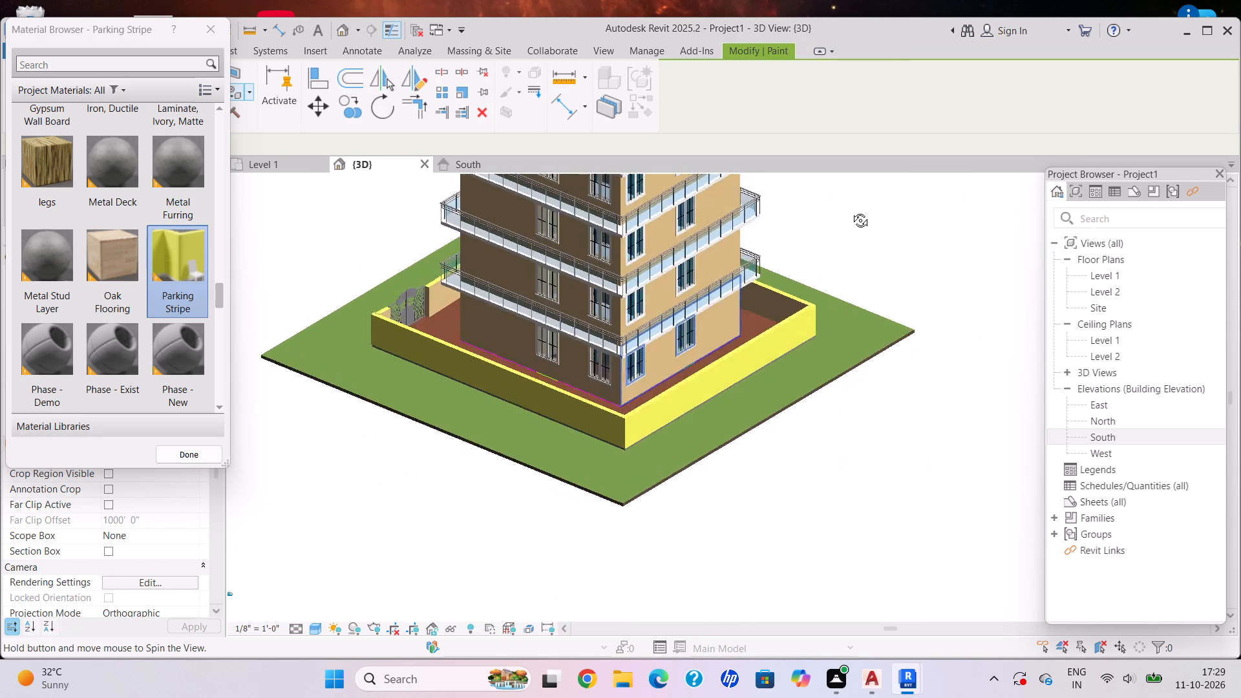
pyautogui.keyDown('shift'); pyautogui.moveTo(851, 211); pyautogui.dragTo(861, 227, button='middle'); pyautogui.keyUp('shift')
pyautogui.scroll(9, 633, 428)
pyautogui.keyDown('shift'); pyautogui.moveTo(600, 445); pyautogui.dragTo(592, 337, button='middle'); pyautogui.keyUp('shift')
pyautogui.scroll(4, 638, 377)
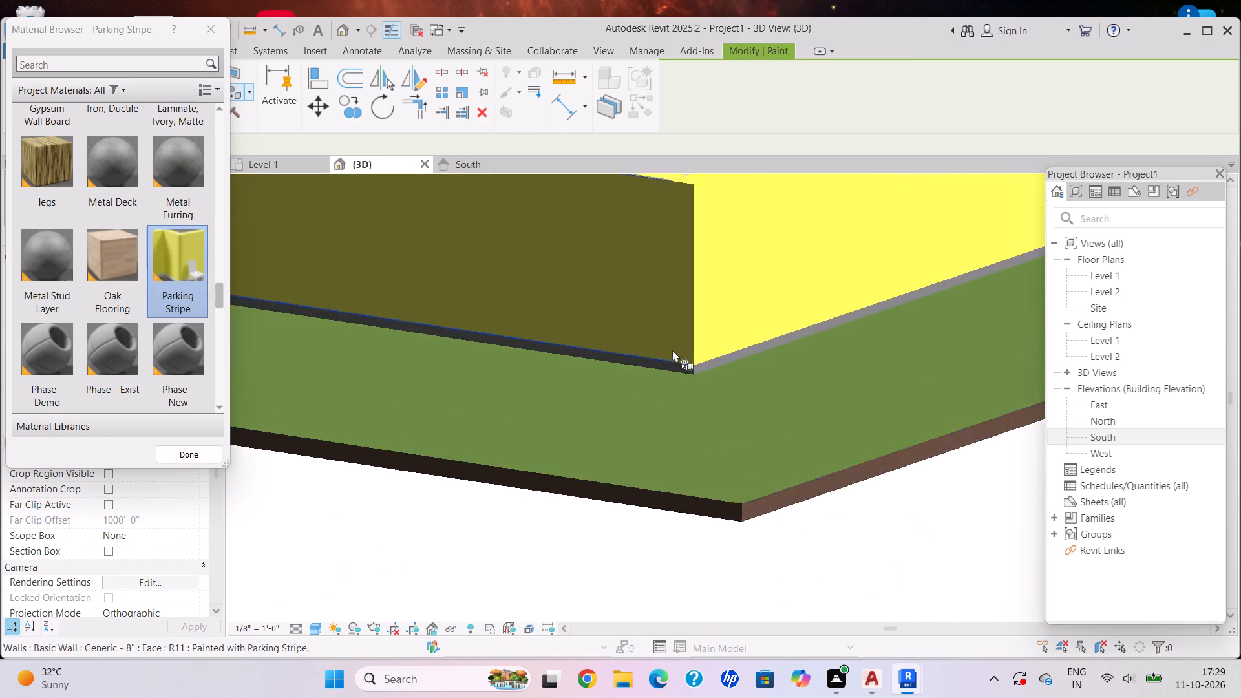
pyautogui.scroll(14, 672, 350)
pyautogui.scroll(-18, 688, 370)
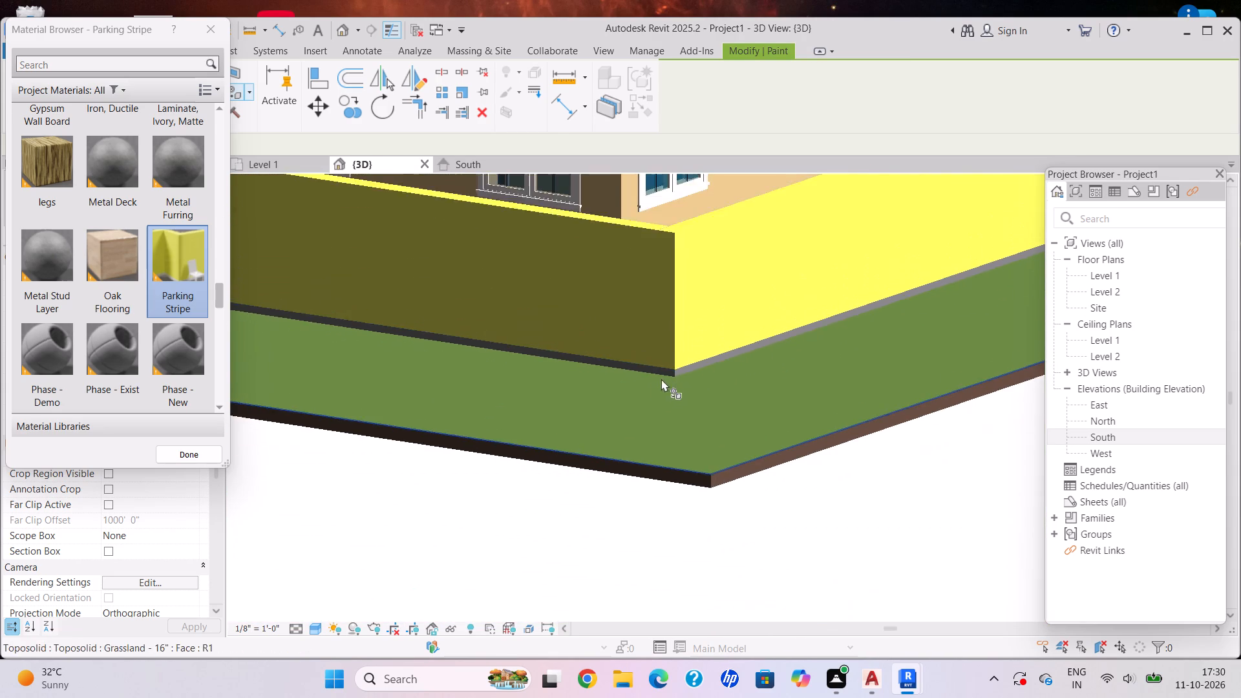
pyautogui.scroll(-7, 661, 379)
pyautogui.scroll(6, 182, 271)
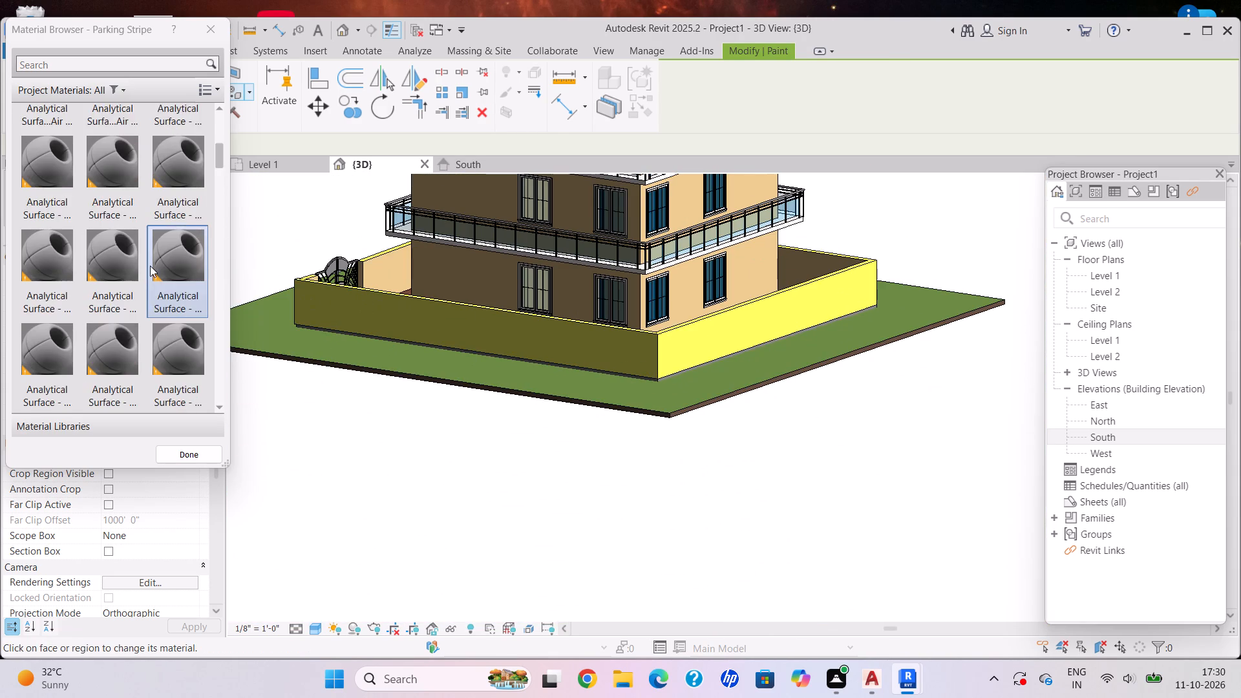
pyautogui.scroll(-3, 150, 266)
pyautogui.scroll(5, 175, 229)
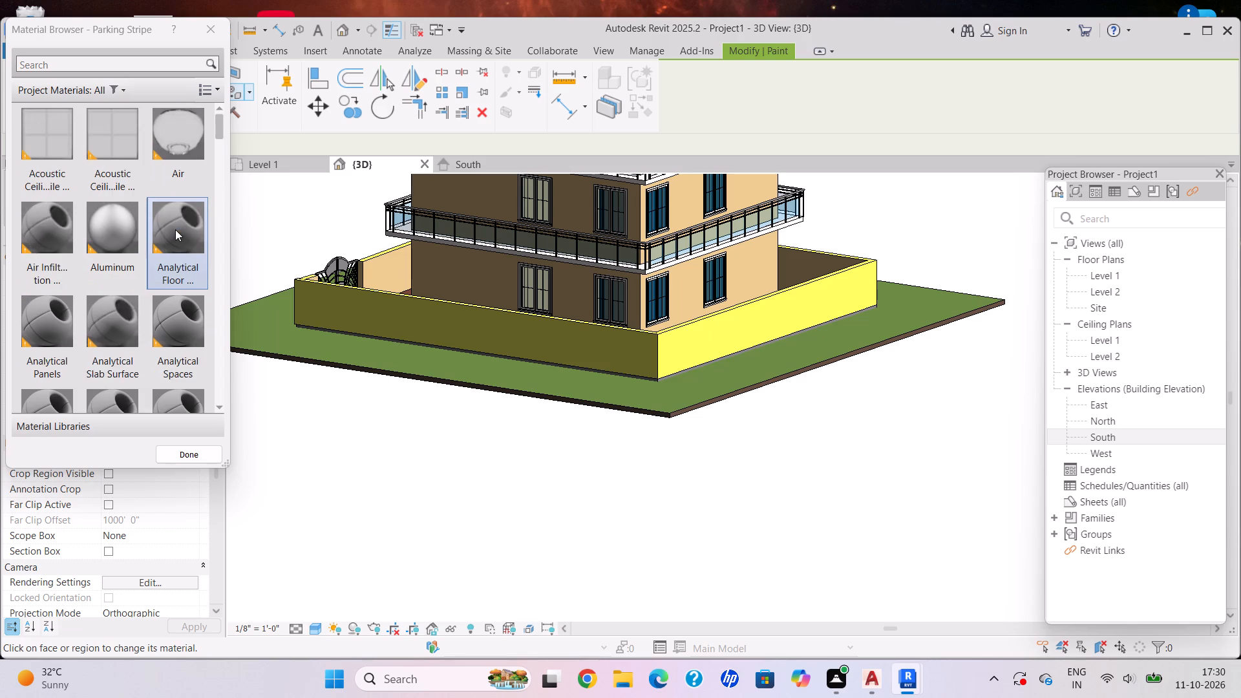
pyautogui.scroll(1, 175, 229)
pyautogui.scroll(-3, 175, 229)
pyautogui.click(175, 229)
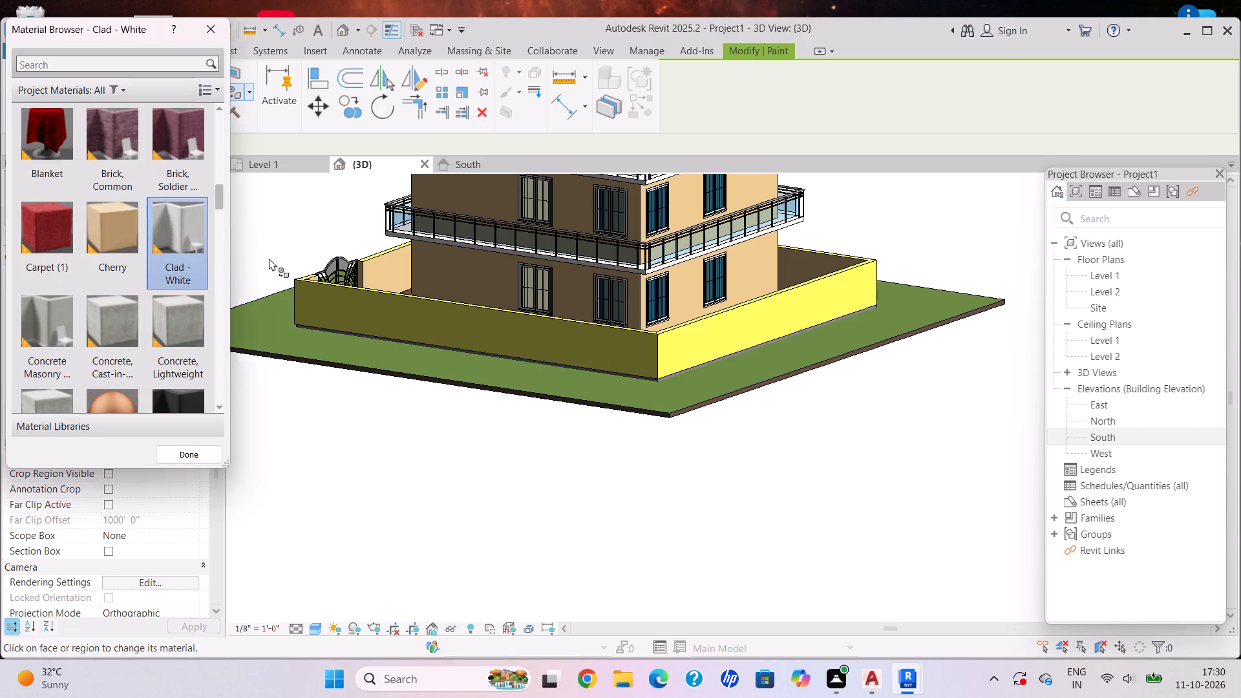
pyautogui.scroll(3, 521, 362)
pyautogui.scroll(-1, 525, 361)
pyautogui.scroll(1, 531, 357)
pyautogui.scroll(20, 727, 399)
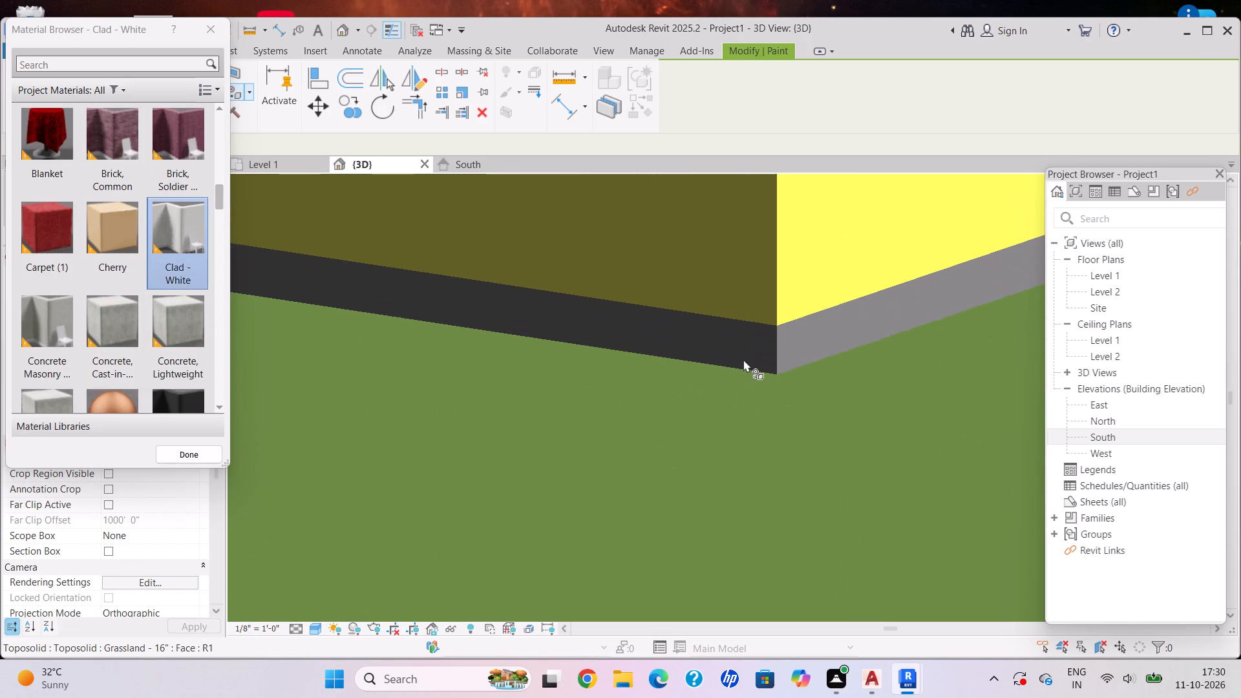
pyautogui.scroll(1, 743, 359)
pyautogui.click(739, 348)
pyautogui.click(825, 344)
# Paint the ground slab's edge face along the next side of the boundary wall Clad - White.
pyautogui.scroll(-3, 718, 412)
pyautogui.scroll(1, 698, 424)
pyautogui.scroll(-5, 698, 424)
pyautogui.scroll(1, 699, 399)
pyautogui.scroll(-5, 699, 399)
pyautogui.moveTo(740, 363); pyautogui.dragTo(678, 398, button='middle')
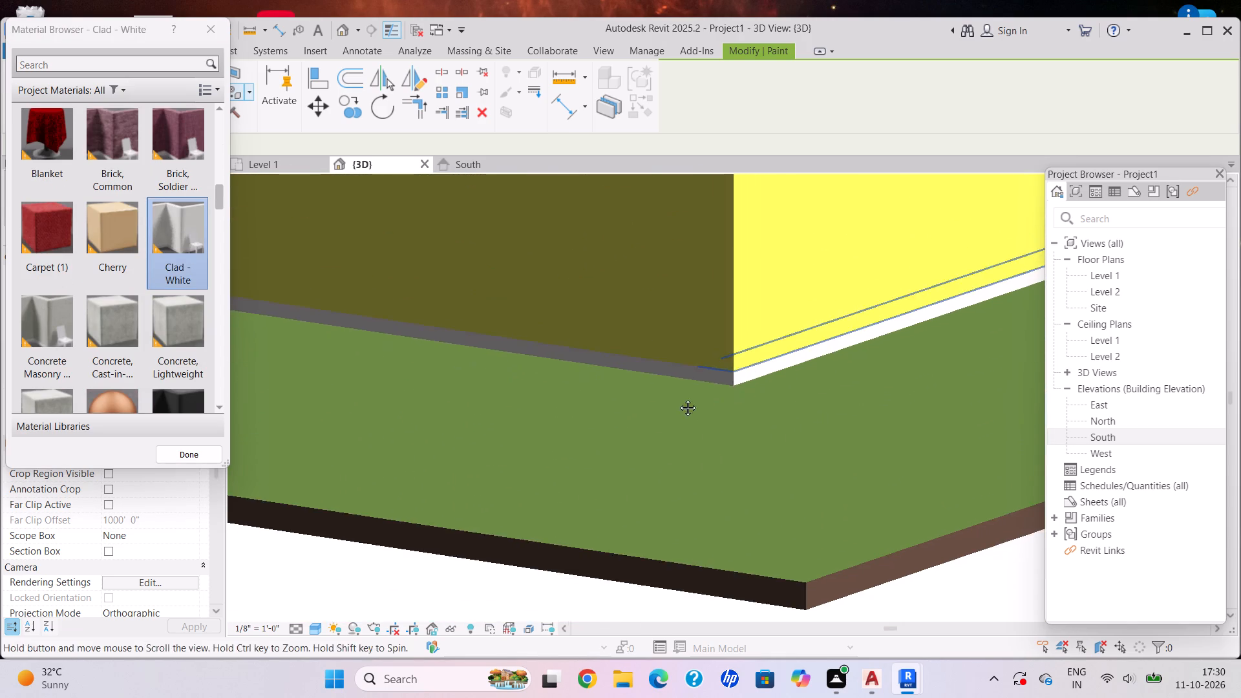
pyautogui.moveTo(678, 398); pyautogui.dragTo(471, 450, button='middle')
pyautogui.keyDown('shift'); pyautogui.moveTo(874, 322); pyautogui.dragTo(647, 286, button='middle'); pyautogui.keyUp('shift')
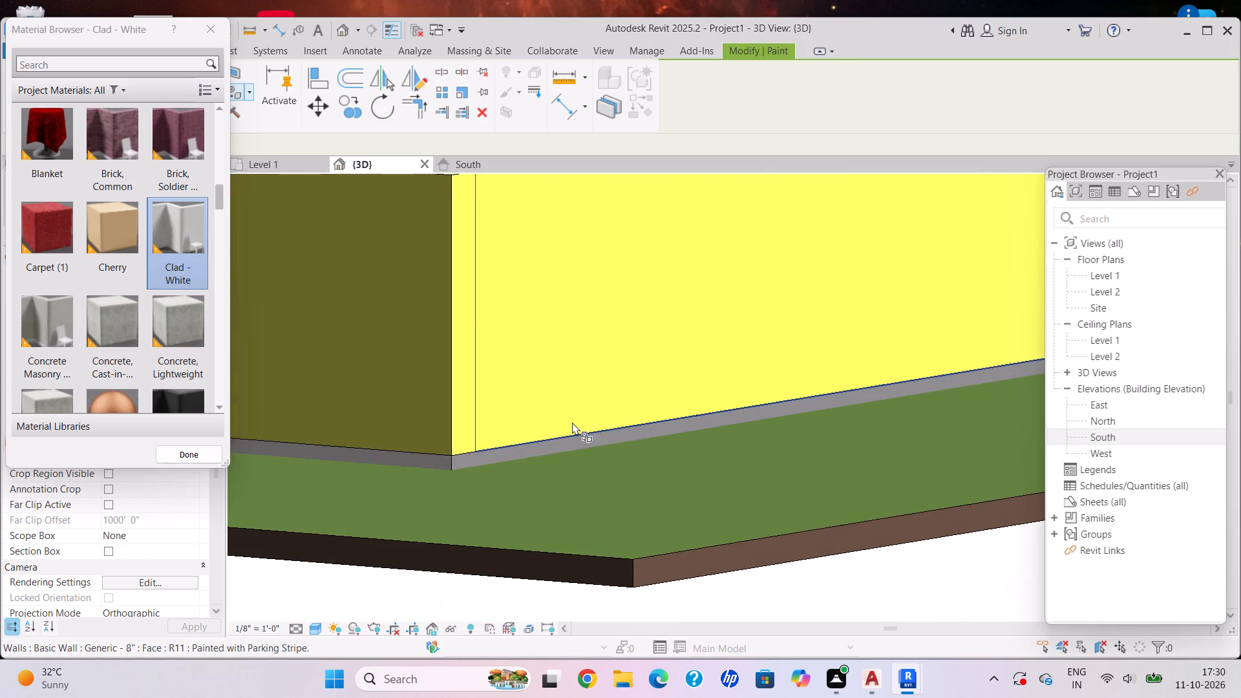
pyautogui.scroll(11, 560, 421)
pyautogui.click(522, 476)
# Paint the ground slab's edge face along the gate side Clad - White and end the painting.
pyautogui.scroll(-15, 744, 411)
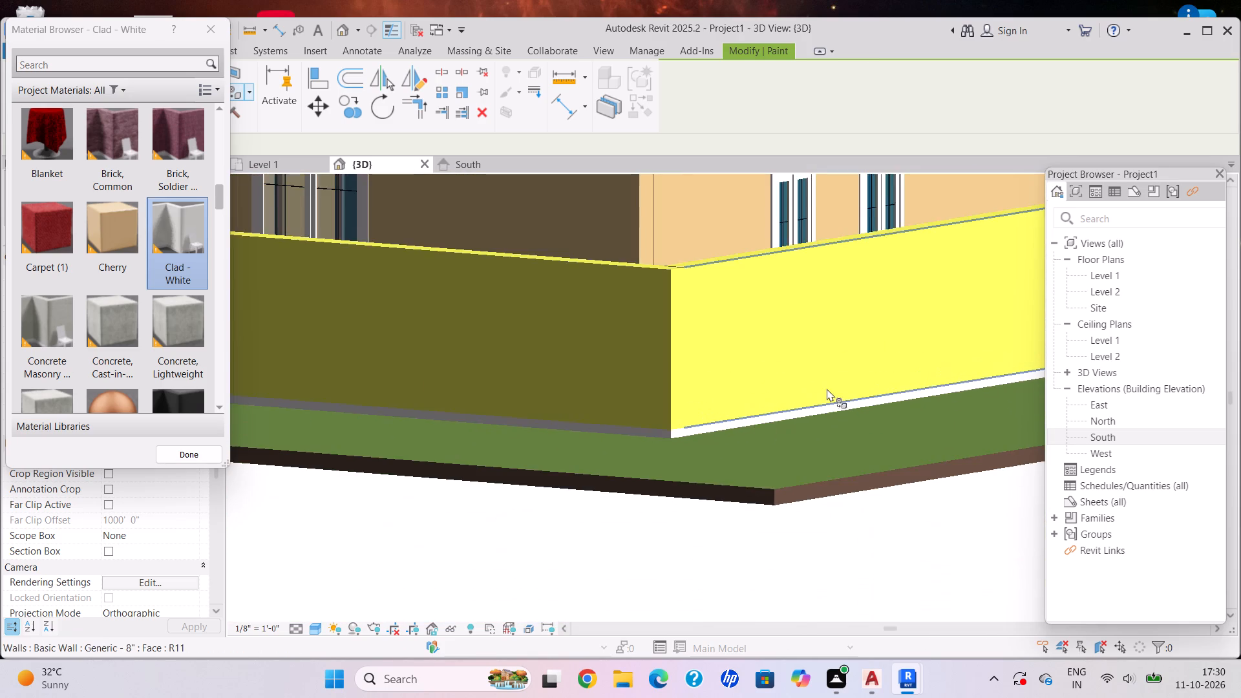
pyautogui.keyDown('shift'); pyautogui.moveTo(799, 388); pyautogui.dragTo(759, 386, button='middle'); pyautogui.keyUp('shift')
pyautogui.keyDown('shift'); pyautogui.moveTo(712, 386); pyautogui.dragTo(546, 412, button='middle'); pyautogui.keyUp('shift')
pyautogui.scroll(5, 474, 513)
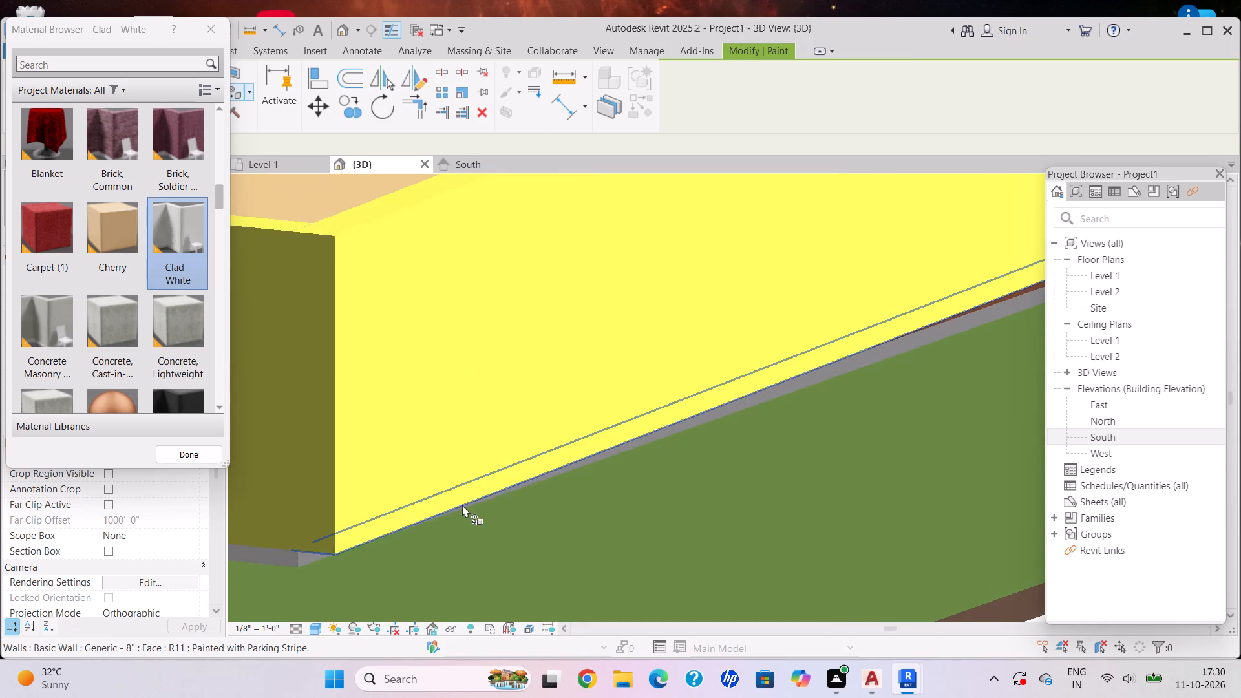
pyautogui.scroll(-1, 461, 503)
pyautogui.scroll(-1, 694, 438)
pyautogui.moveTo(694, 438); pyautogui.dragTo(647, 414, button='middle')
pyautogui.moveTo(725, 320); pyautogui.dragTo(889, 361, button='middle')
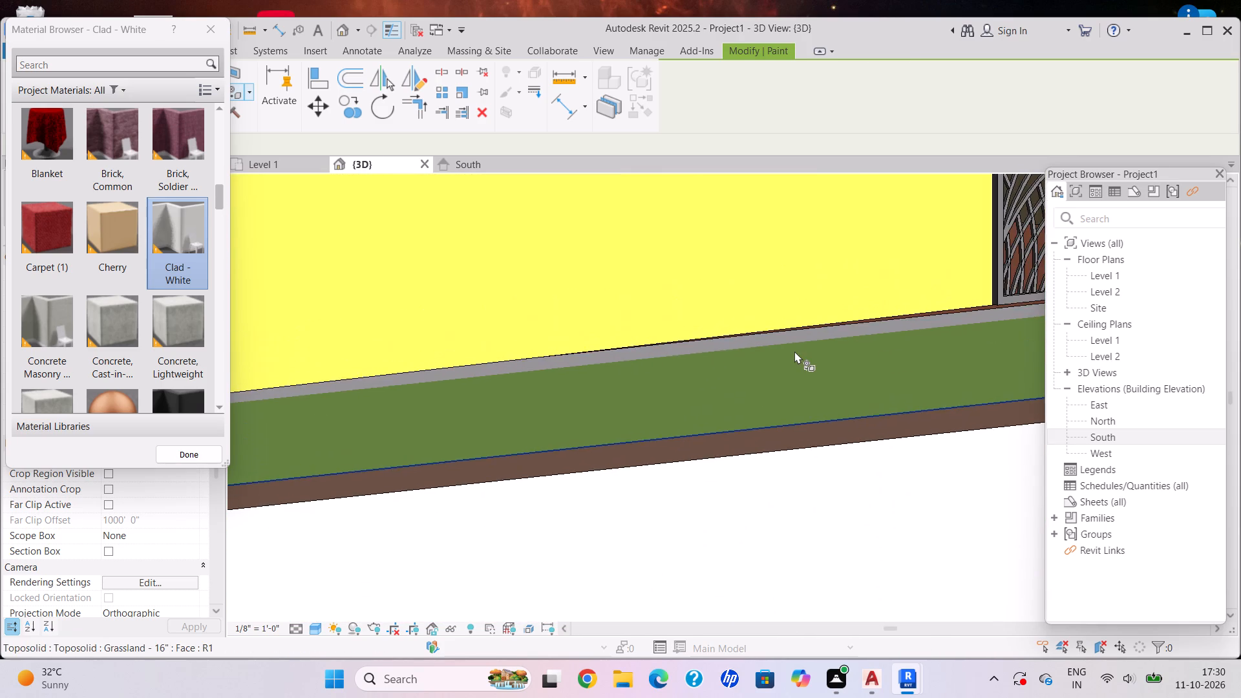
pyautogui.scroll(7, 794, 351)
pyautogui.click(771, 334)
pyautogui.scroll(-12, 814, 420)
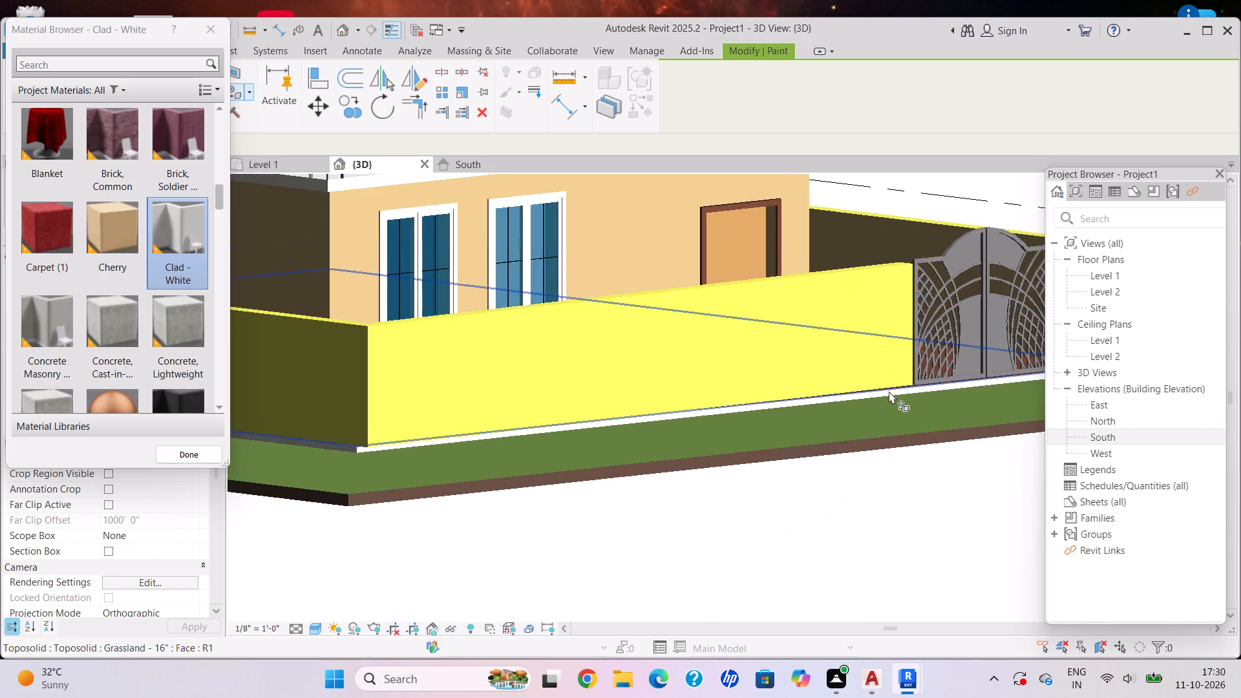
pyautogui.keyDown('shift'); pyautogui.moveTo(882, 389); pyautogui.dragTo(867, 392, button='middle'); pyautogui.keyUp('shift')
pyautogui.keyDown('shift'); pyautogui.moveTo(860, 394); pyautogui.dragTo(712, 391, button='middle'); pyautogui.keyUp('shift')
pyautogui.moveTo(712, 401); pyautogui.dragTo(919, 441, button='middle')
pyautogui.keyDown('shift'); pyautogui.middleClick(919, 441); pyautogui.keyUp('shift')
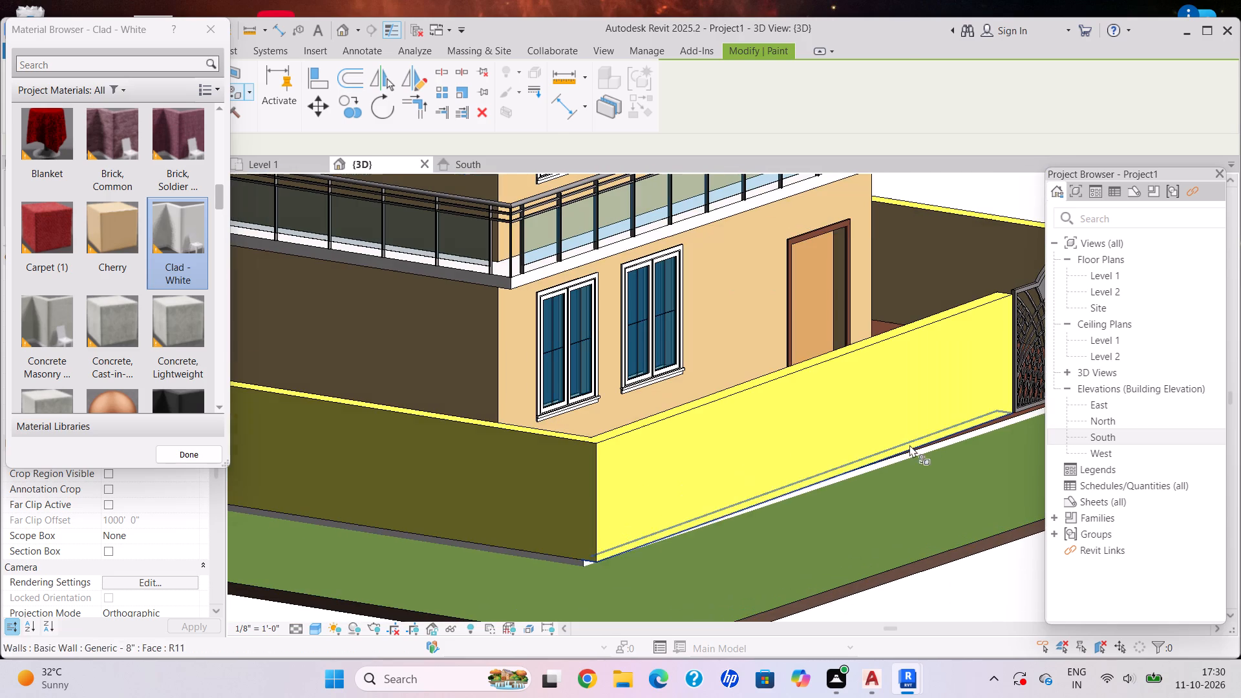
pyautogui.press('Escape')
# Open the ground slab's boundary for editing and move its gate-side line outward from the front boundary wall.
pyautogui.scroll(2, 595, 556)
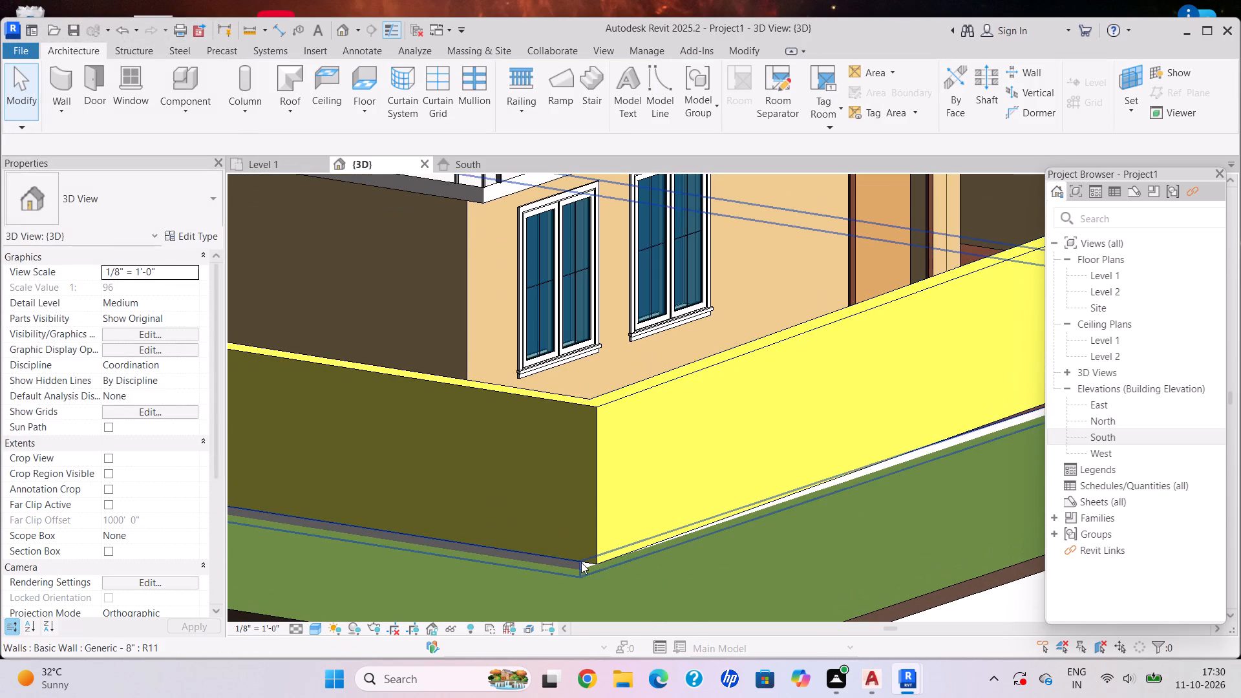
pyautogui.click(581, 562)
pyautogui.scroll(5, 597, 579)
pyautogui.click(690, 105)
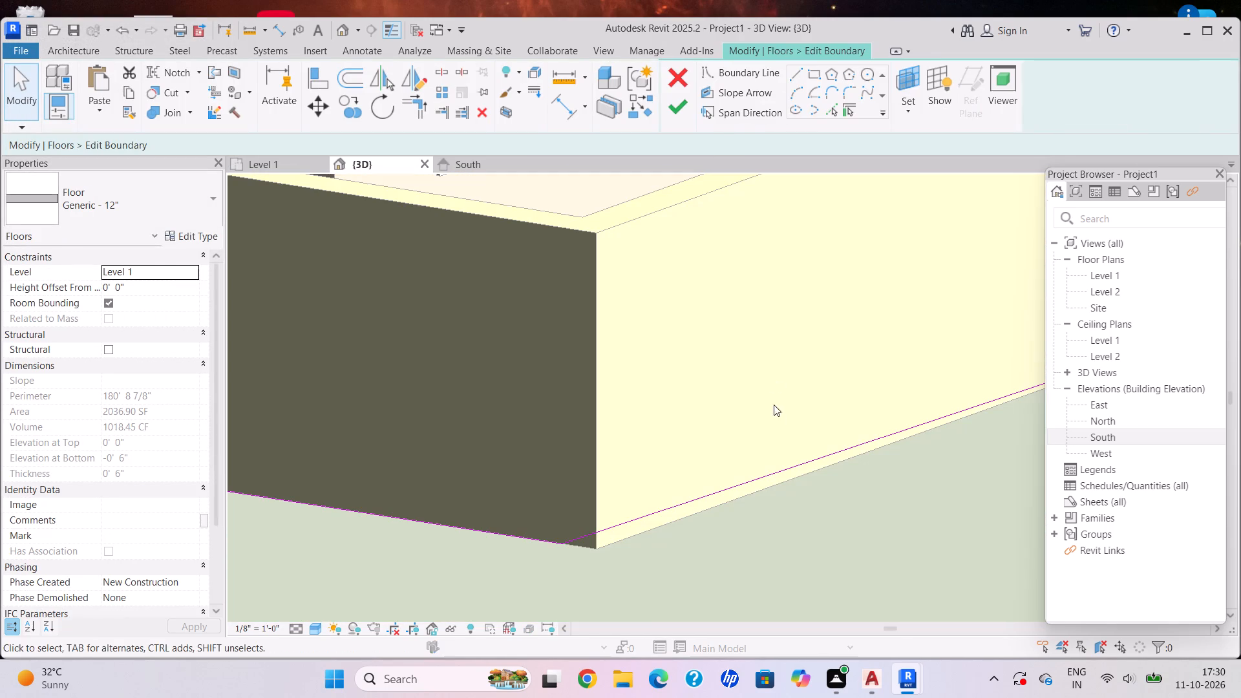
pyautogui.scroll(-5, 803, 470)
pyautogui.keyDown('shift'); pyautogui.moveTo(787, 469); pyautogui.dragTo(736, 455, button='middle'); pyautogui.keyUp('shift')
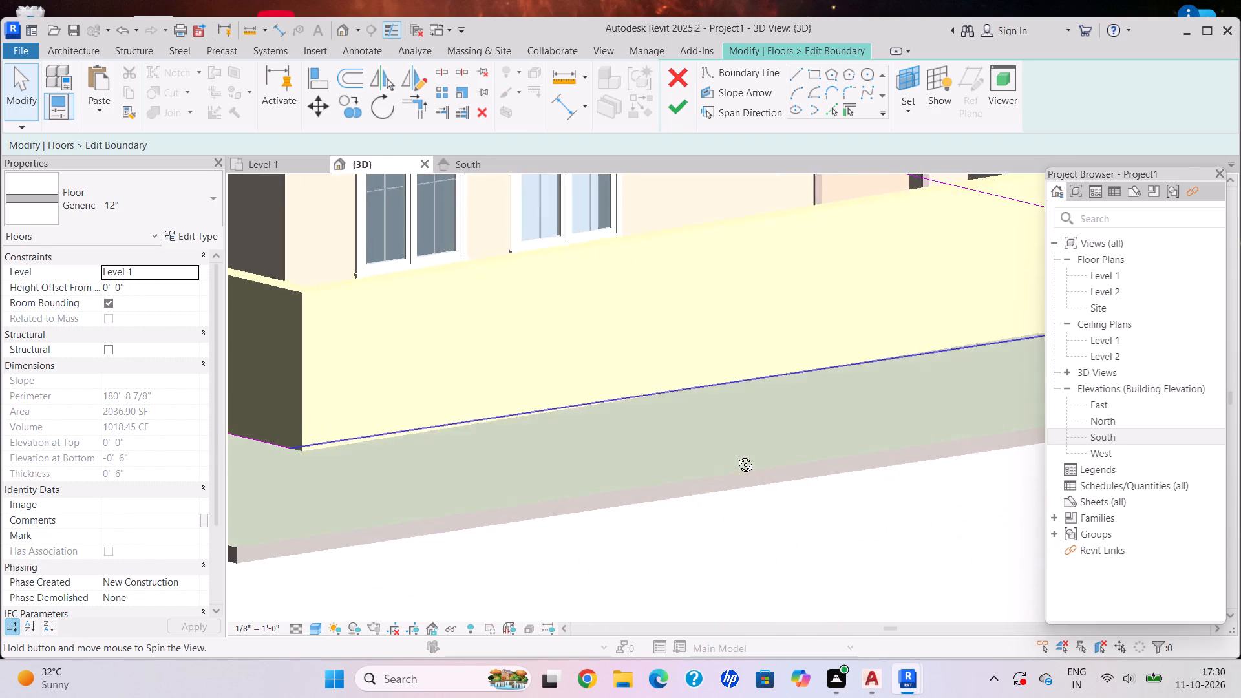
pyautogui.keyDown('shift'); pyautogui.moveTo(736, 455); pyautogui.dragTo(721, 456, button='middle'); pyautogui.keyUp('shift')
pyautogui.moveTo(577, 376); pyautogui.dragTo(789, 388, button='middle')
pyautogui.moveTo(524, 422); pyautogui.dragTo(528, 423)
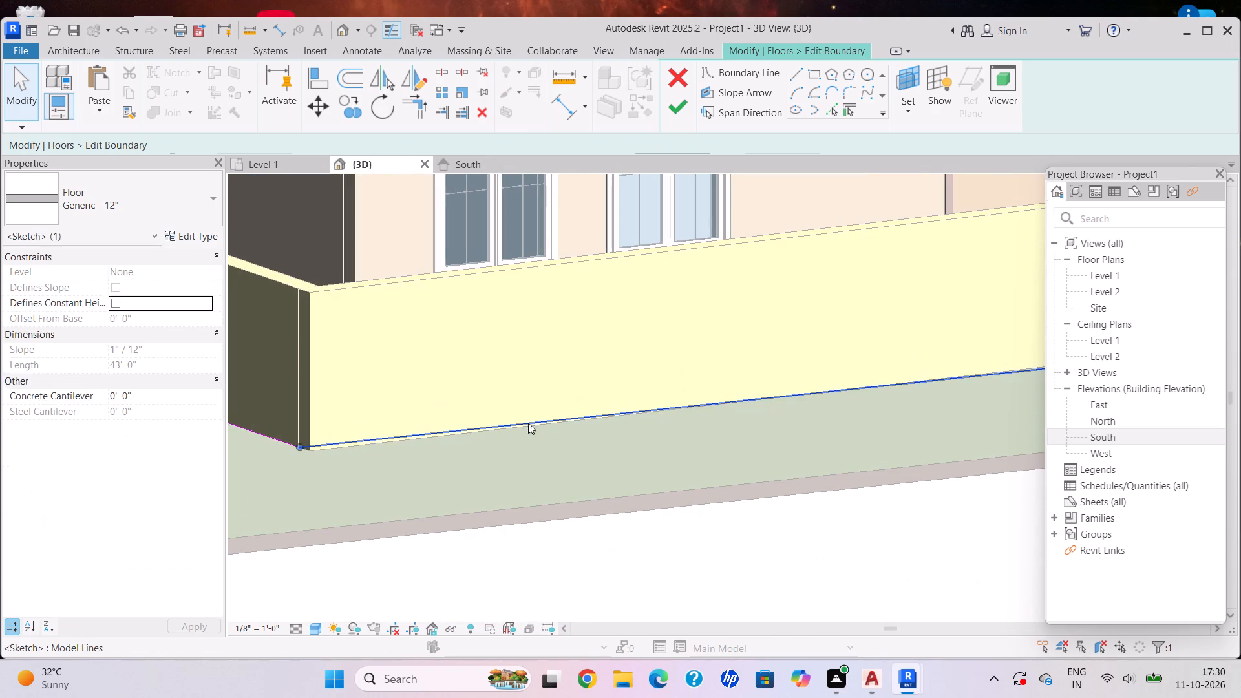
pyautogui.moveTo(528, 423); pyautogui.dragTo(529, 429)
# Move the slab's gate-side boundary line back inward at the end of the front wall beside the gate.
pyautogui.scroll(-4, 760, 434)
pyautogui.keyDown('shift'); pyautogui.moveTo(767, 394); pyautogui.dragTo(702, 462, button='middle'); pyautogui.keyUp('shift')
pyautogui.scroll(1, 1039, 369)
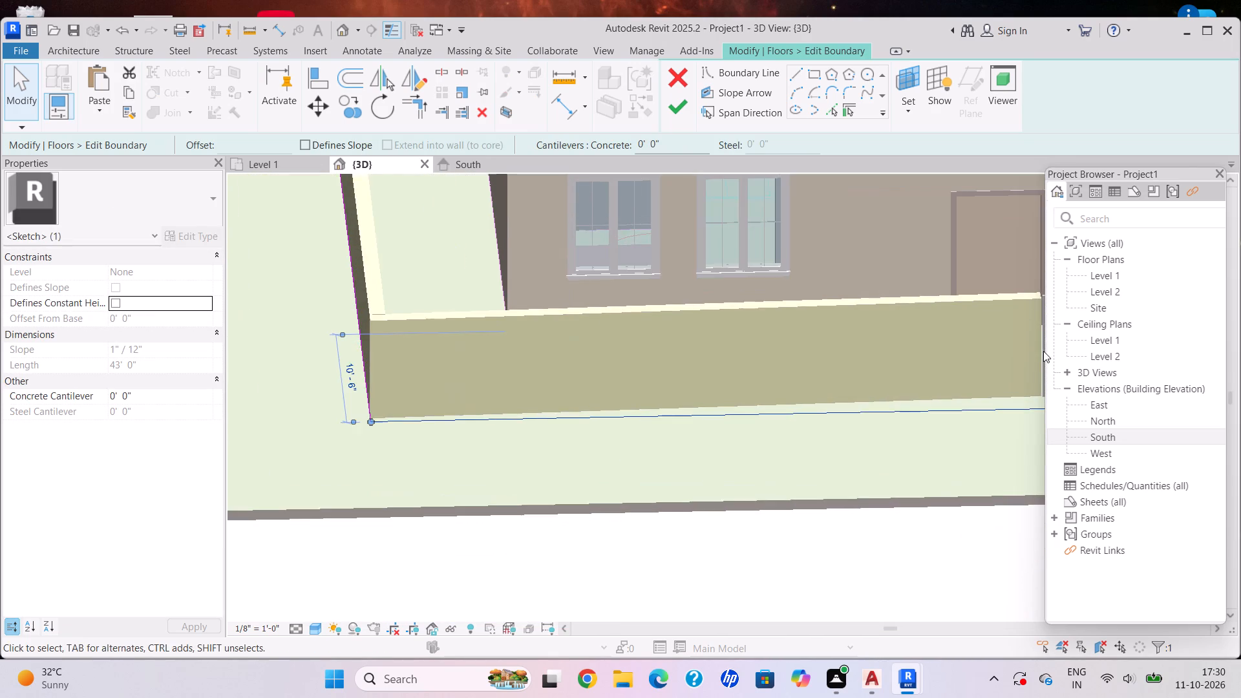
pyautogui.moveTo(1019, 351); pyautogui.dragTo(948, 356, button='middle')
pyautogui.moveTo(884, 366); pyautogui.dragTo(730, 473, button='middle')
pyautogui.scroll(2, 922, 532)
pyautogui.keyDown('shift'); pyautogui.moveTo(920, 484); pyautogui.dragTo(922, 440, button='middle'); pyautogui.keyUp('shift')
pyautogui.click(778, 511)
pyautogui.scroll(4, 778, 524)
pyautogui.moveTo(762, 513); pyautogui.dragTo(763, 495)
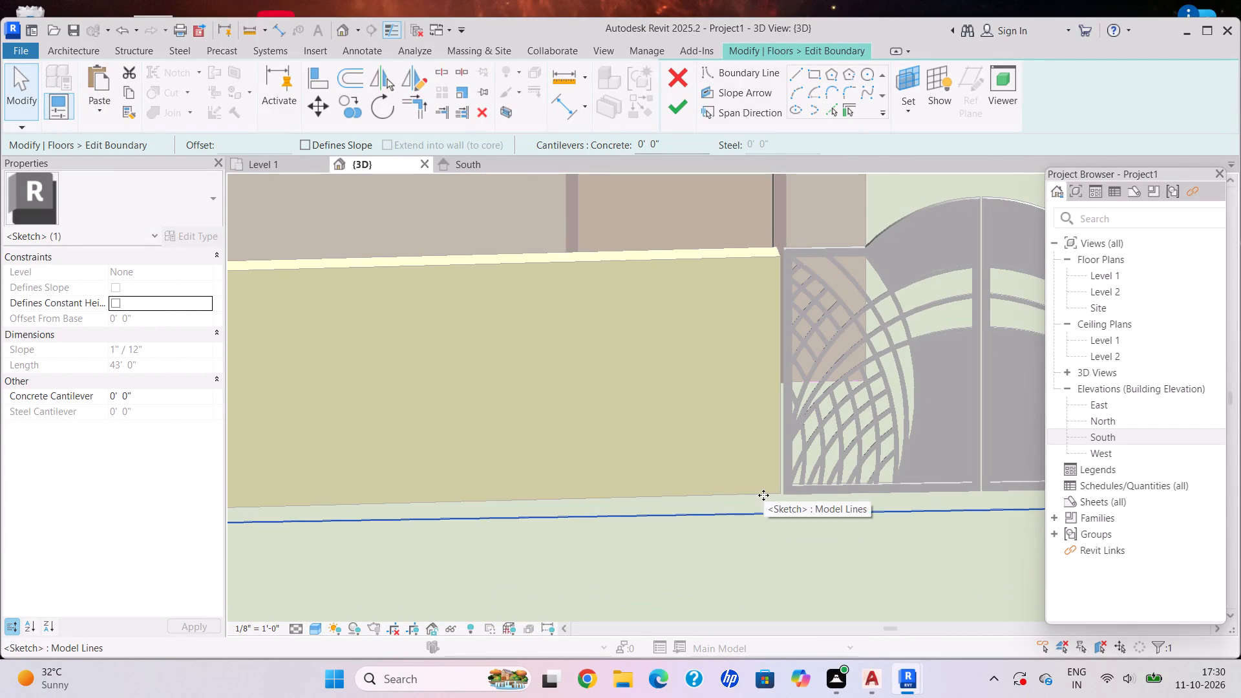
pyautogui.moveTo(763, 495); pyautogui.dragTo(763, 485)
# Reposition the slab's gate-side boundary line just beyond the front wall's outer face and finish the boundary edit.
pyautogui.scroll(12, 767, 484)
pyautogui.moveTo(768, 479); pyautogui.dragTo(759, 548)
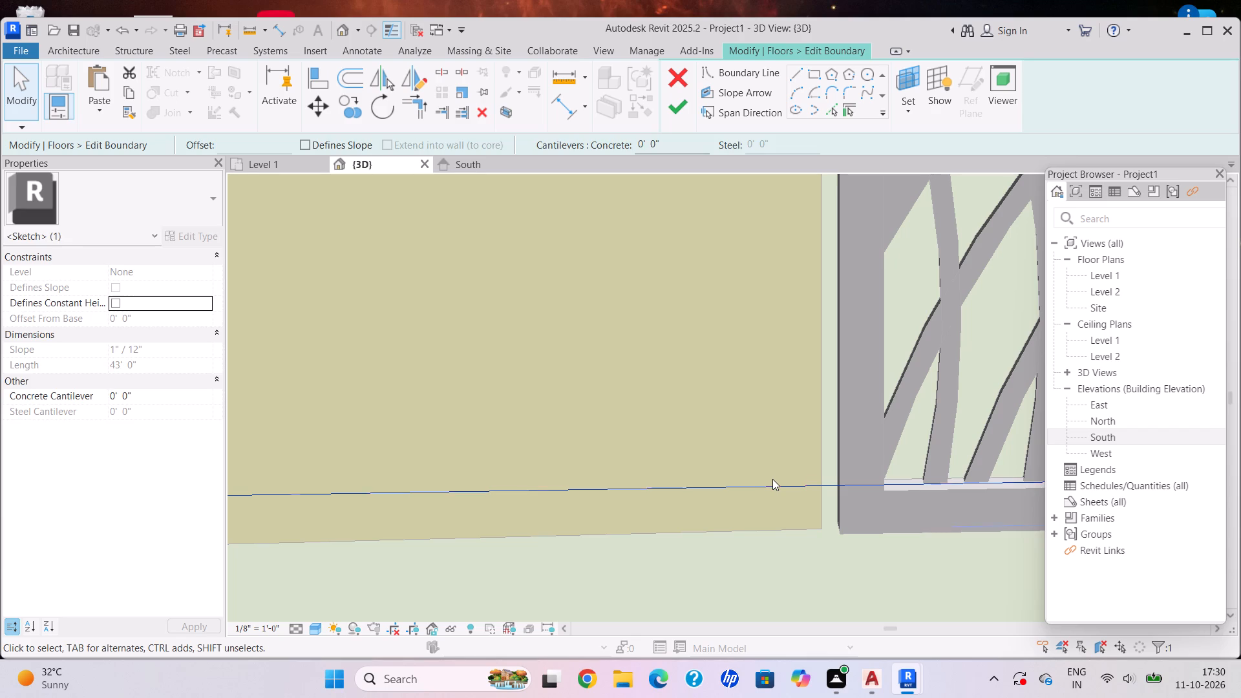
pyautogui.click(772, 479)
pyautogui.moveTo(772, 479); pyautogui.dragTo(772, 529)
pyautogui.click(778, 481)
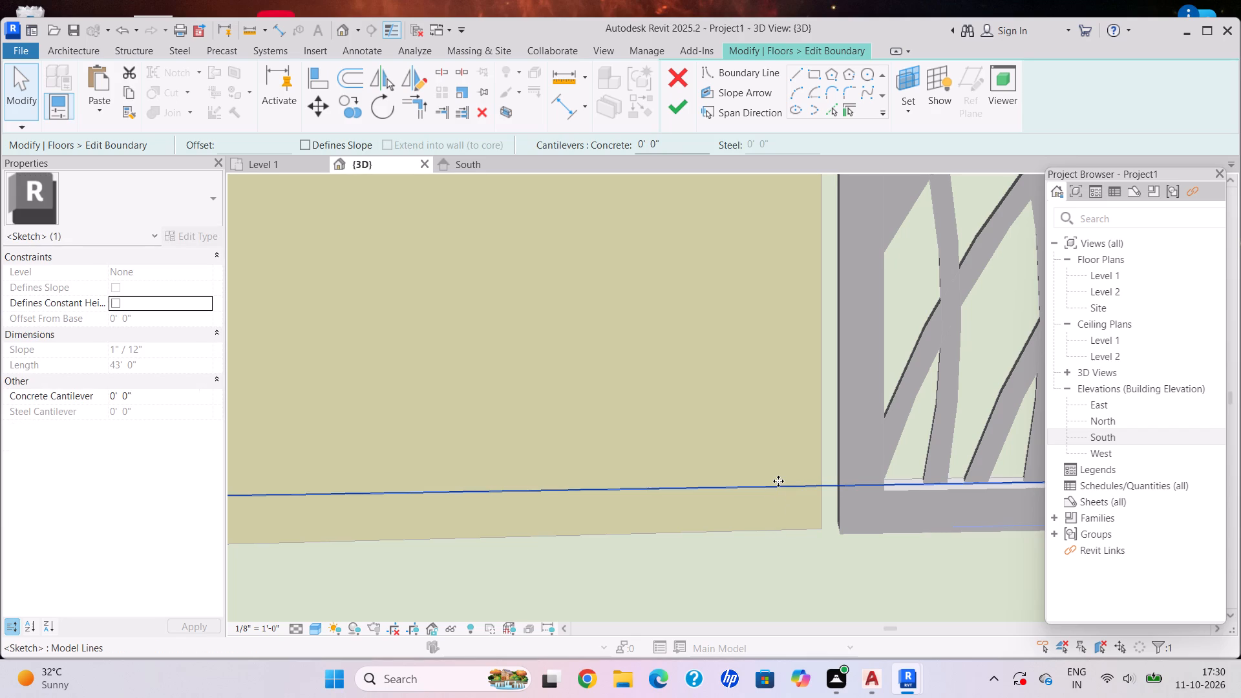
pyautogui.click(778, 485)
pyautogui.scroll(4, 790, 506)
pyautogui.moveTo(795, 472); pyautogui.dragTo(801, 560)
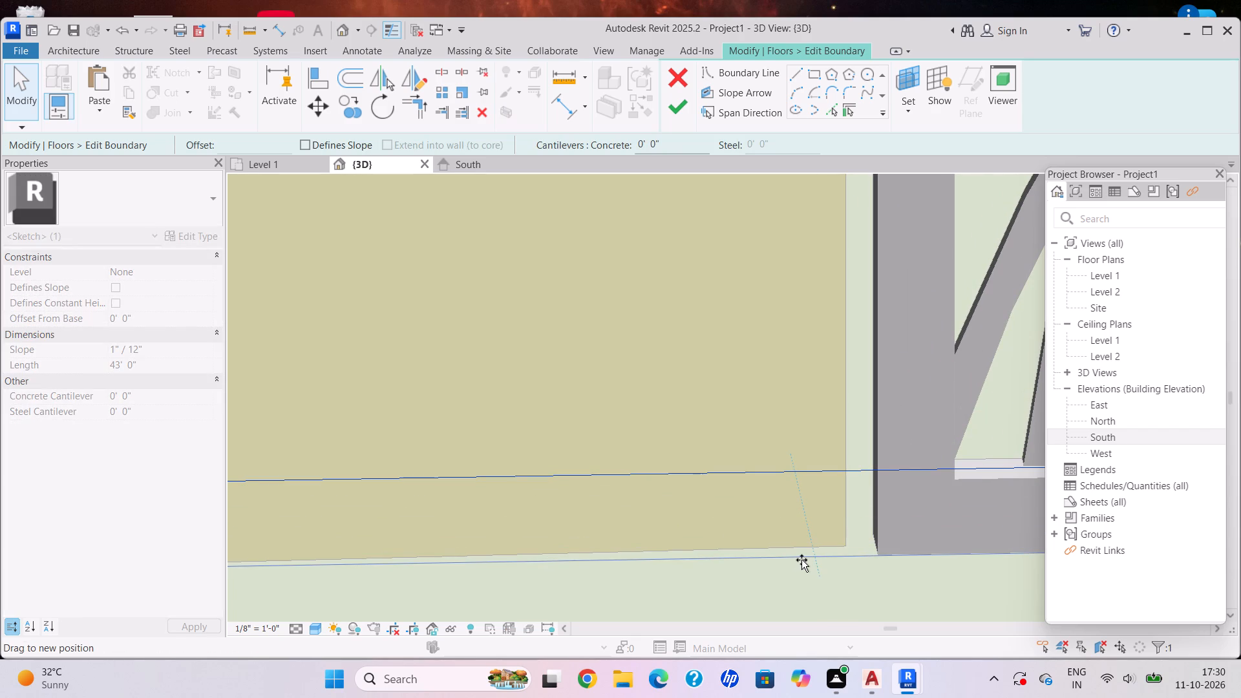
pyautogui.moveTo(801, 560); pyautogui.dragTo(801, 559)
pyautogui.scroll(-3, 860, 528)
pyautogui.press('Escape')
pyautogui.click(849, 520)
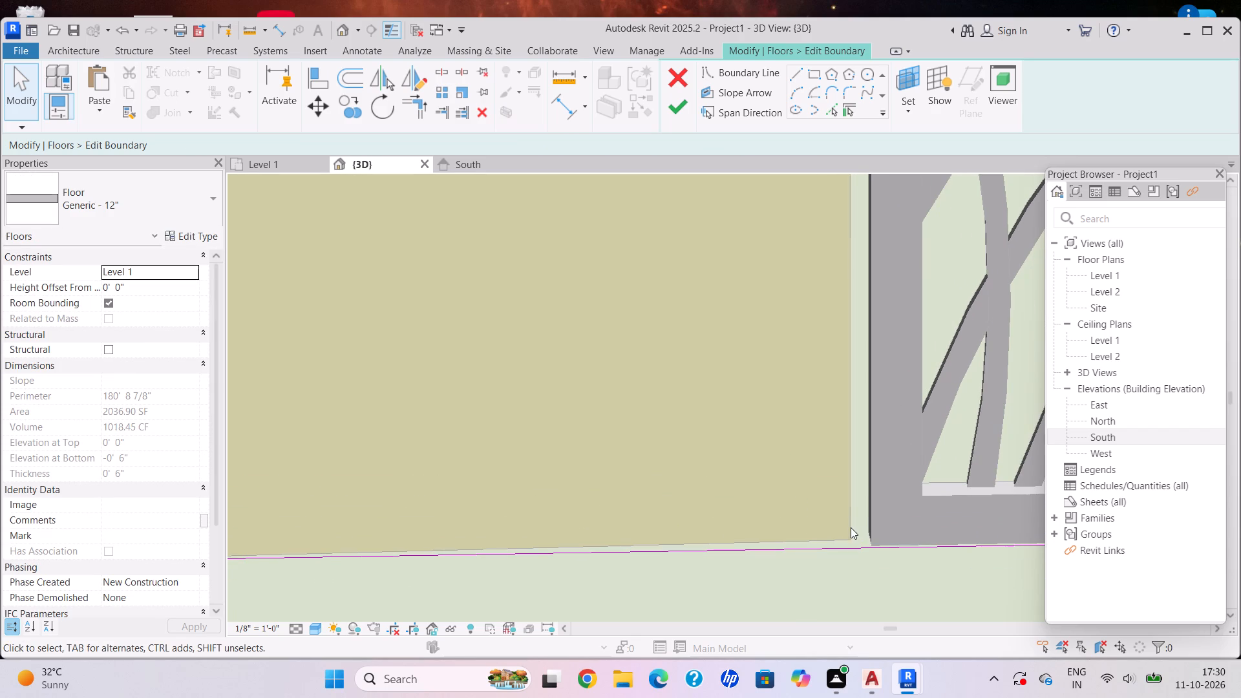
pyautogui.scroll(3, 851, 527)
pyautogui.click(681, 109)
pyautogui.press('Escape')
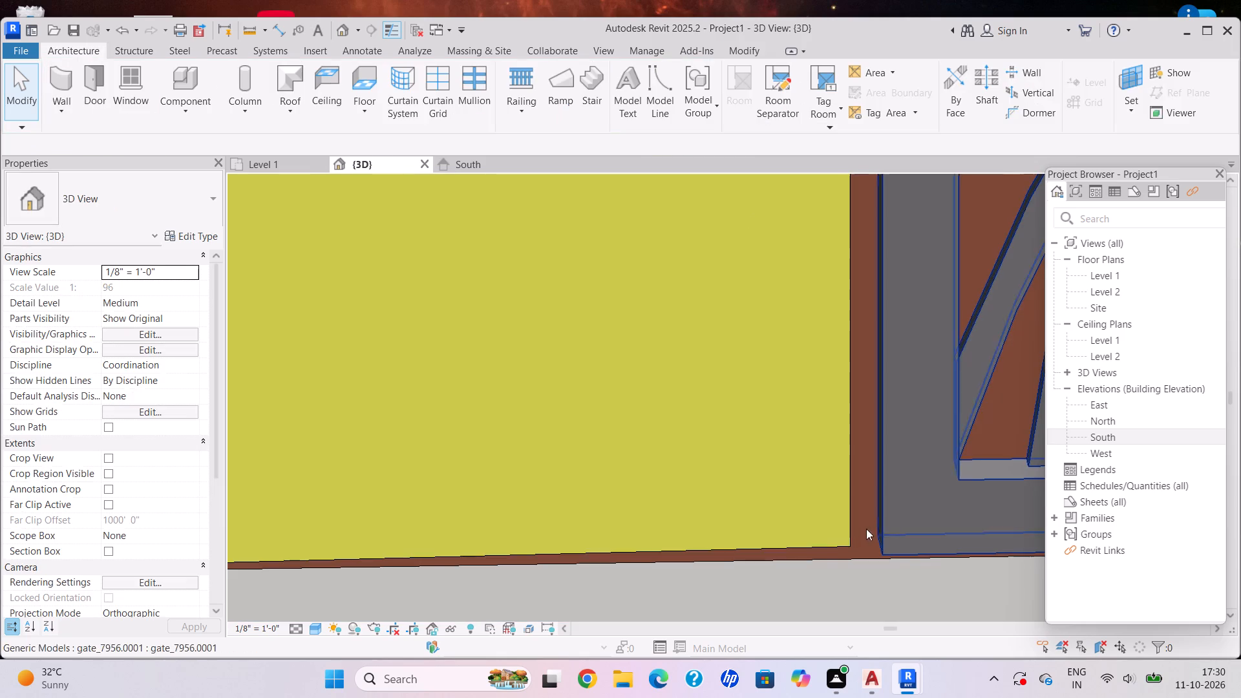
# Nudge the long front boundary wall beside the gate outward in small increments toward the slab's edge.
pyautogui.click(844, 531)
pyautogui.scroll(2, 866, 549)
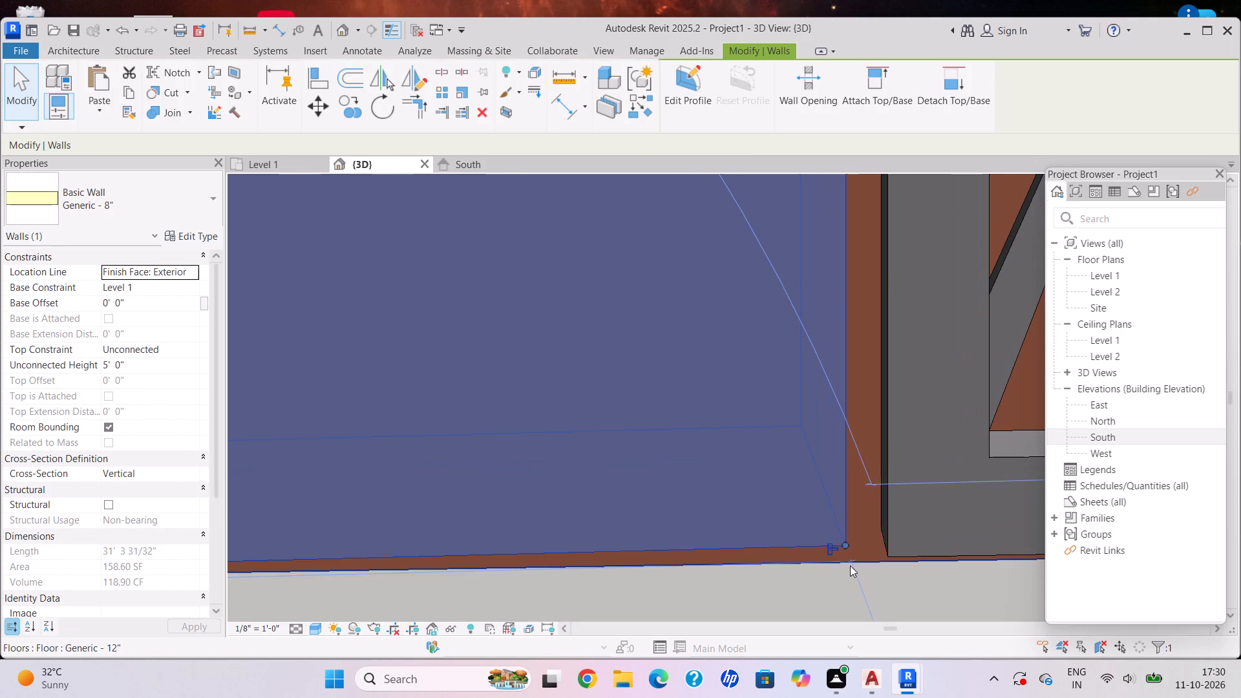
pyautogui.press('Down')
pyautogui.press('Down')
pyautogui.press('Down')
pyautogui.press('Down')
pyautogui.press('Down')
pyautogui.press('Down')
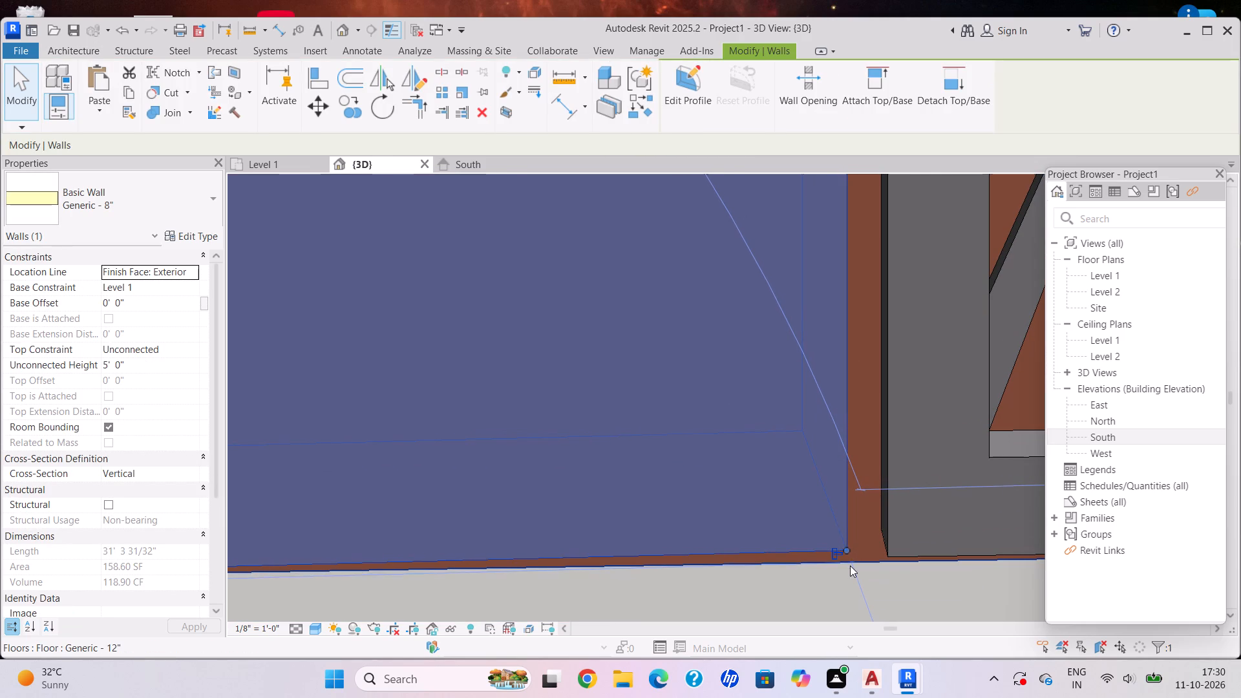
pyautogui.press('Down')
pyautogui.press('Down')
pyautogui.press('Down')
pyautogui.press('Down')
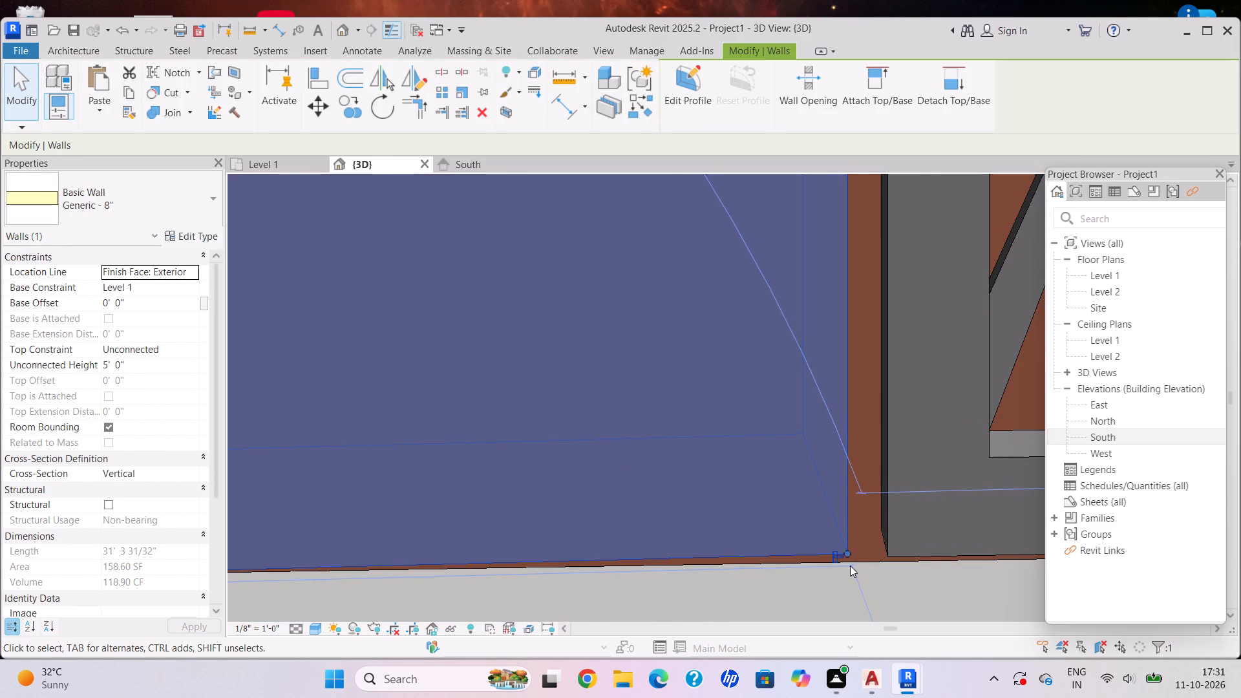
pyautogui.press('Down')
pyautogui.press('Down')
pyautogui.press('Down')
pyautogui.press('Down')
pyautogui.press('Escape')
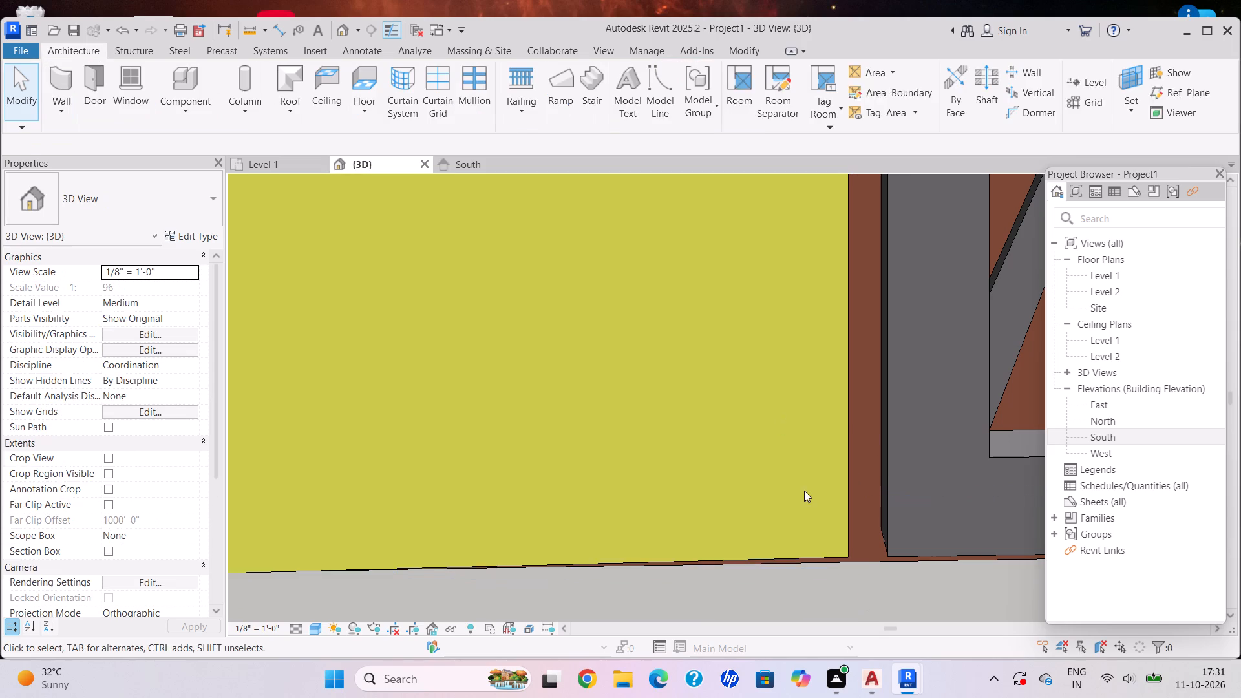
# Examine how the boundary walls meet the ground slab along the gate side and inside the side wall.
pyautogui.scroll(-13, 836, 569)
pyautogui.moveTo(800, 544); pyautogui.dragTo(872, 461, button='middle')
pyautogui.scroll(-7, 705, 526)
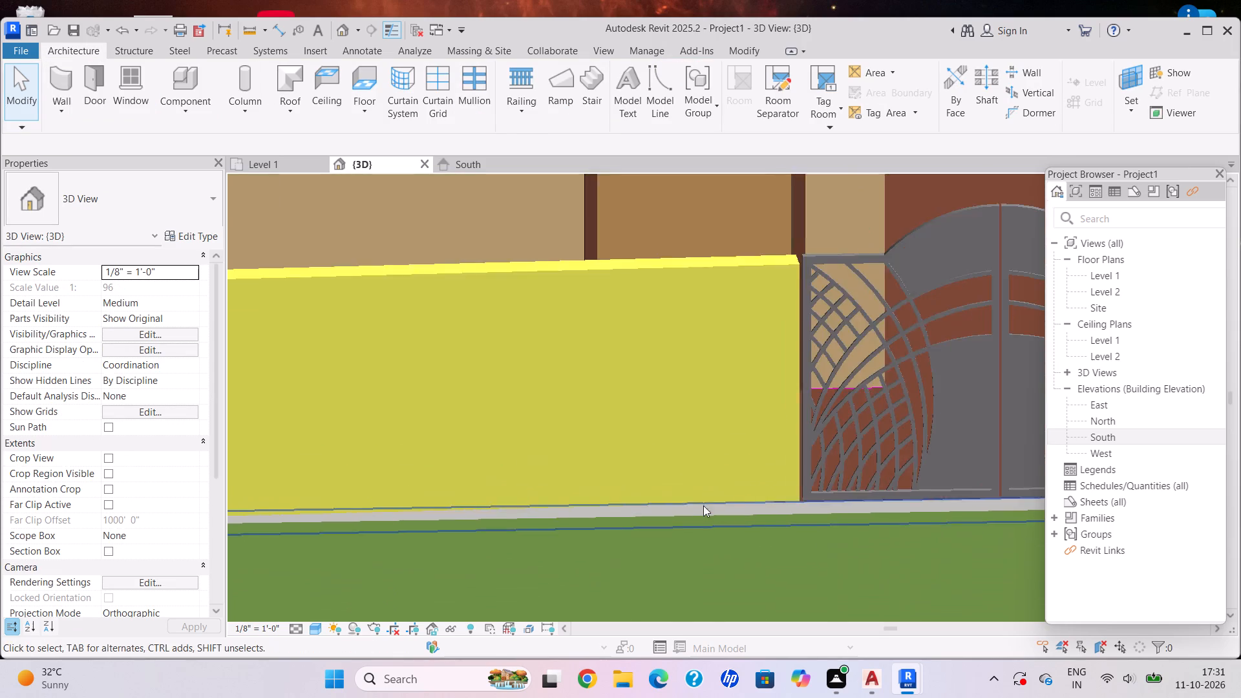
pyautogui.scroll(-2, 703, 505)
pyautogui.moveTo(702, 495); pyautogui.dragTo(754, 563, button='middle')
pyautogui.scroll(-3, 996, 562)
pyautogui.scroll(-1, 516, 551)
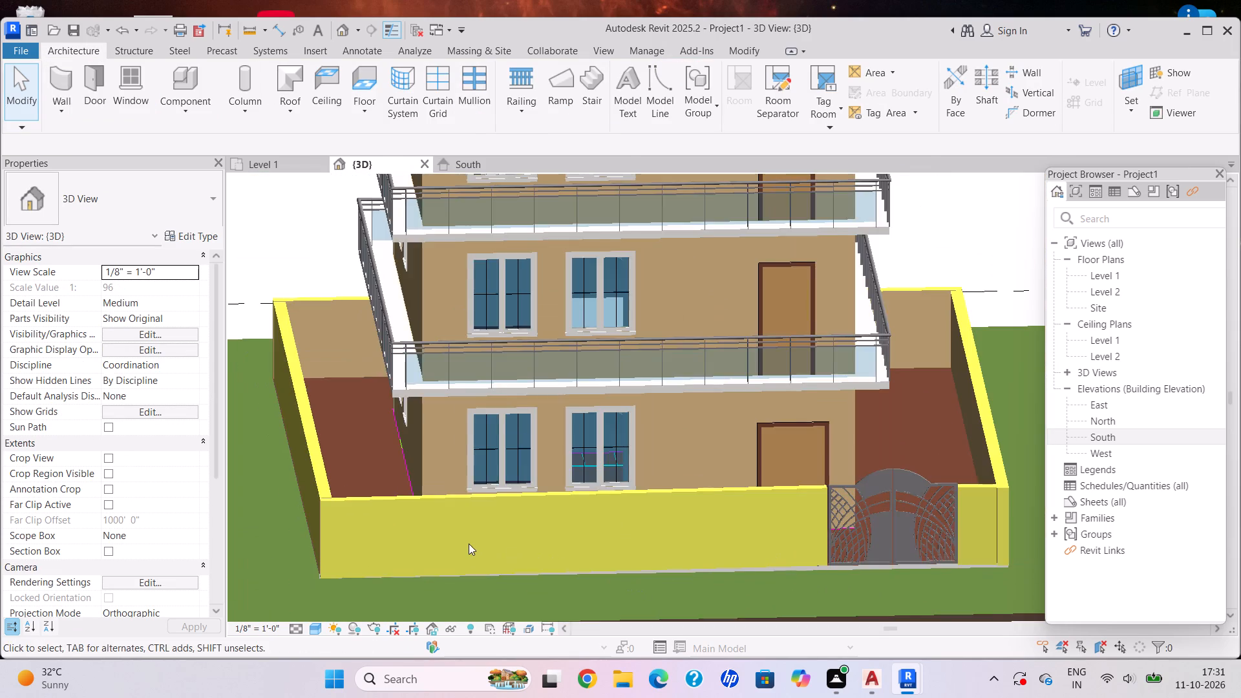
pyautogui.keyDown('shift'); pyautogui.moveTo(455, 540); pyautogui.dragTo(408, 535, button='middle'); pyautogui.keyUp('shift')
pyautogui.scroll(-2, 471, 537)
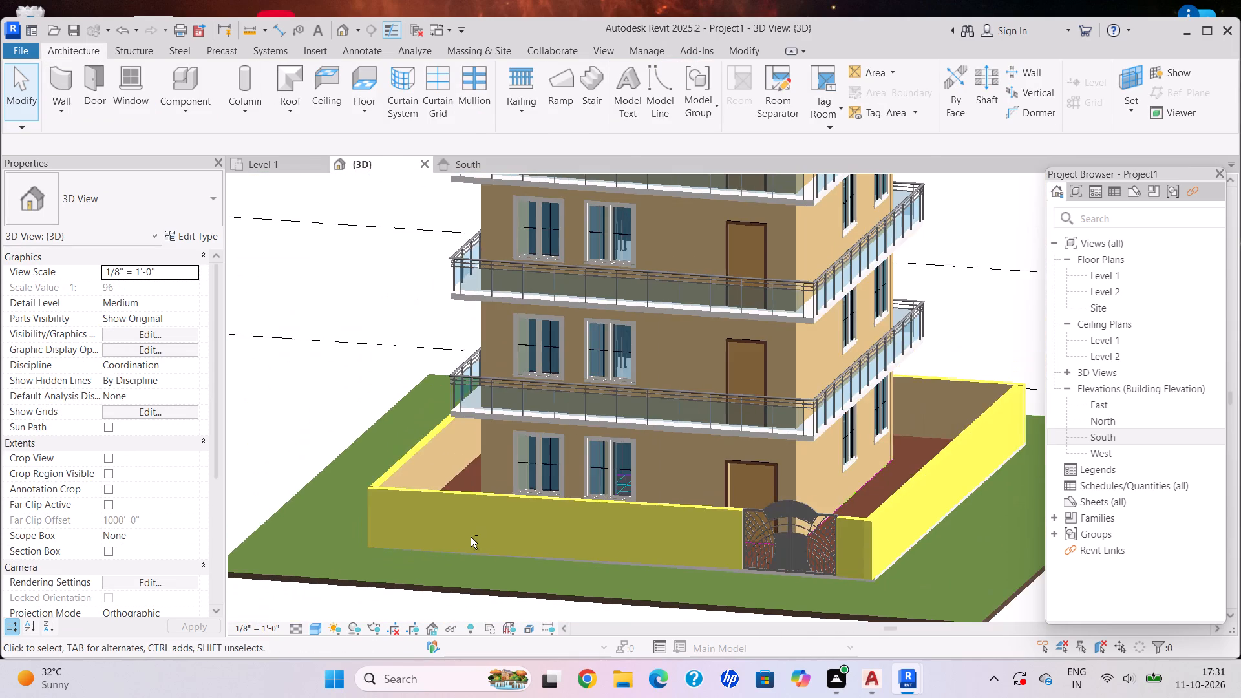
pyautogui.keyDown('shift'); pyautogui.moveTo(472, 537); pyautogui.dragTo(484, 595, button='middle'); pyautogui.keyUp('shift')
pyautogui.scroll(3, 399, 533)
pyautogui.scroll(-1, 399, 533)
pyautogui.scroll(-2, 670, 519)
pyautogui.keyDown('shift'); pyautogui.moveTo(677, 523); pyautogui.dragTo(566, 484, button='middle'); pyautogui.keyUp('shift')
pyautogui.keyDown('shift'); pyautogui.moveTo(705, 548); pyautogui.dragTo(594, 595, button='middle'); pyautogui.keyUp('shift')
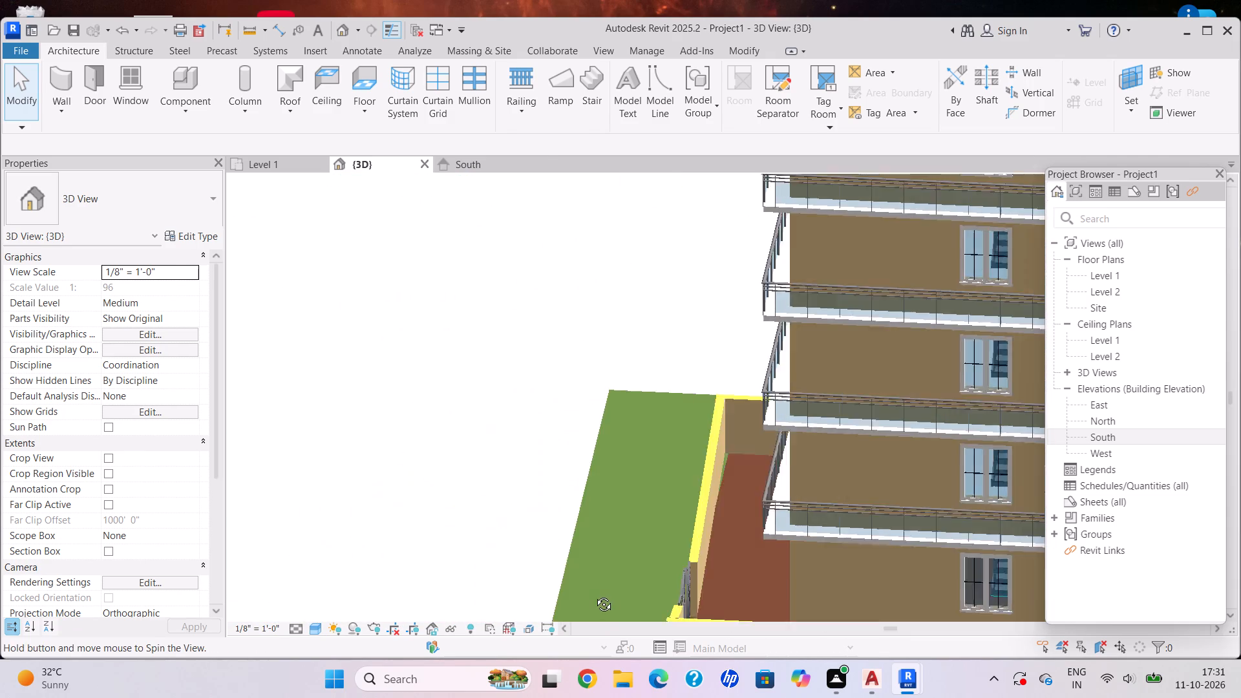
pyautogui.keyDown('shift'); pyautogui.moveTo(594, 595); pyautogui.dragTo(596, 595, button='middle'); pyautogui.keyUp('shift')
pyautogui.scroll(-1, 692, 581)
pyautogui.keyDown('shift'); pyautogui.moveTo(694, 514); pyautogui.dragTo(690, 538, button='middle'); pyautogui.keyUp('shift')
pyautogui.scroll(3, 758, 423)
pyautogui.scroll(5, 703, 469)
pyautogui.scroll(-1, 739, 481)
pyautogui.scroll(7, 740, 481)
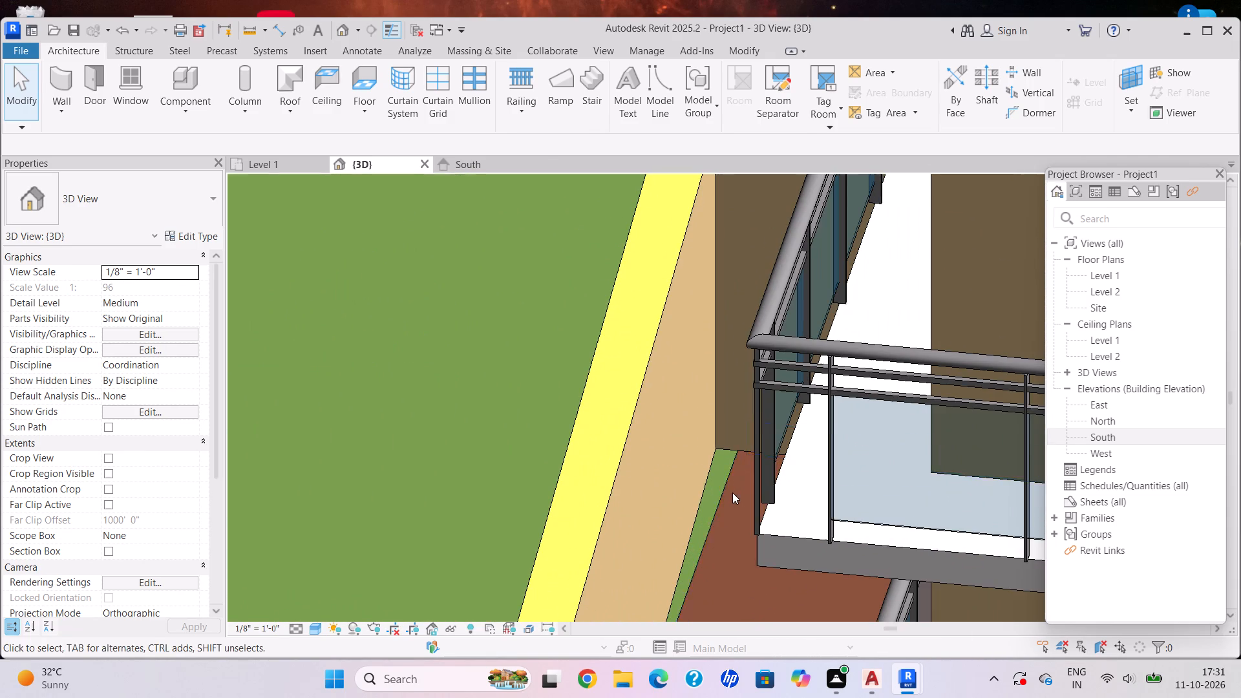
# Move the ground slab's boundary line outward across the grass strip to the adjacent boundary wall's inner face and finish the boundary edit.
pyautogui.click(725, 491)
pyautogui.scroll(3, 725, 491)
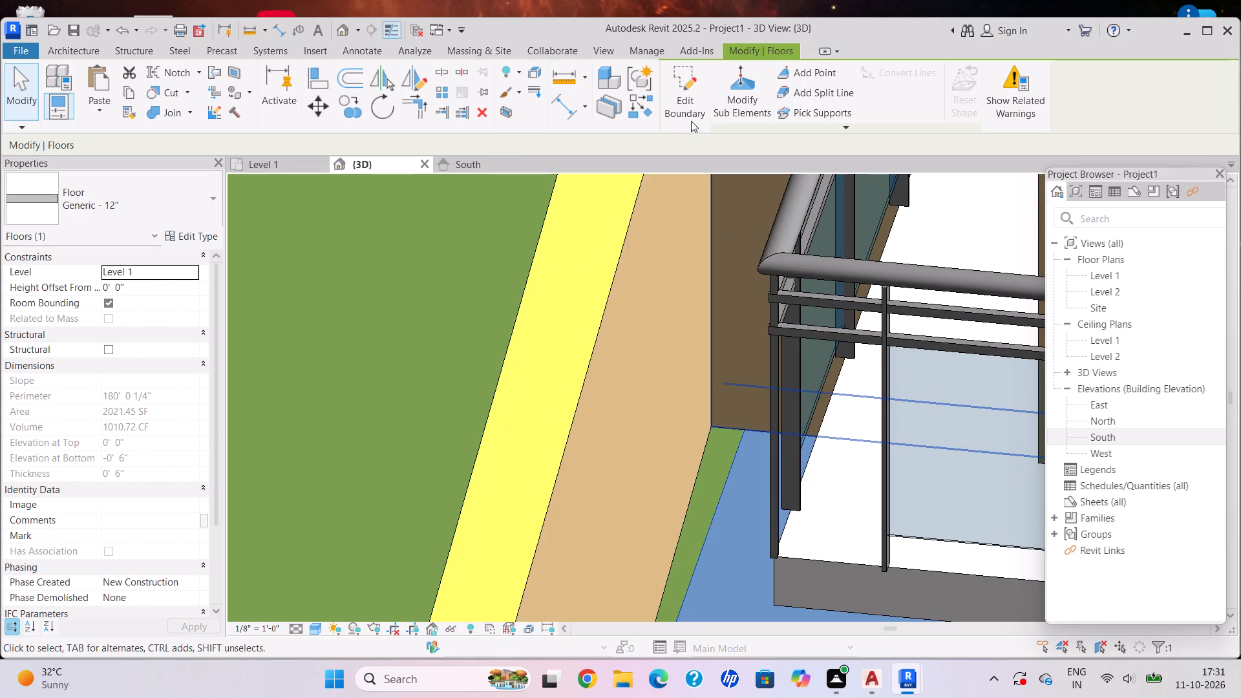
pyautogui.click(686, 103)
pyautogui.click(726, 475)
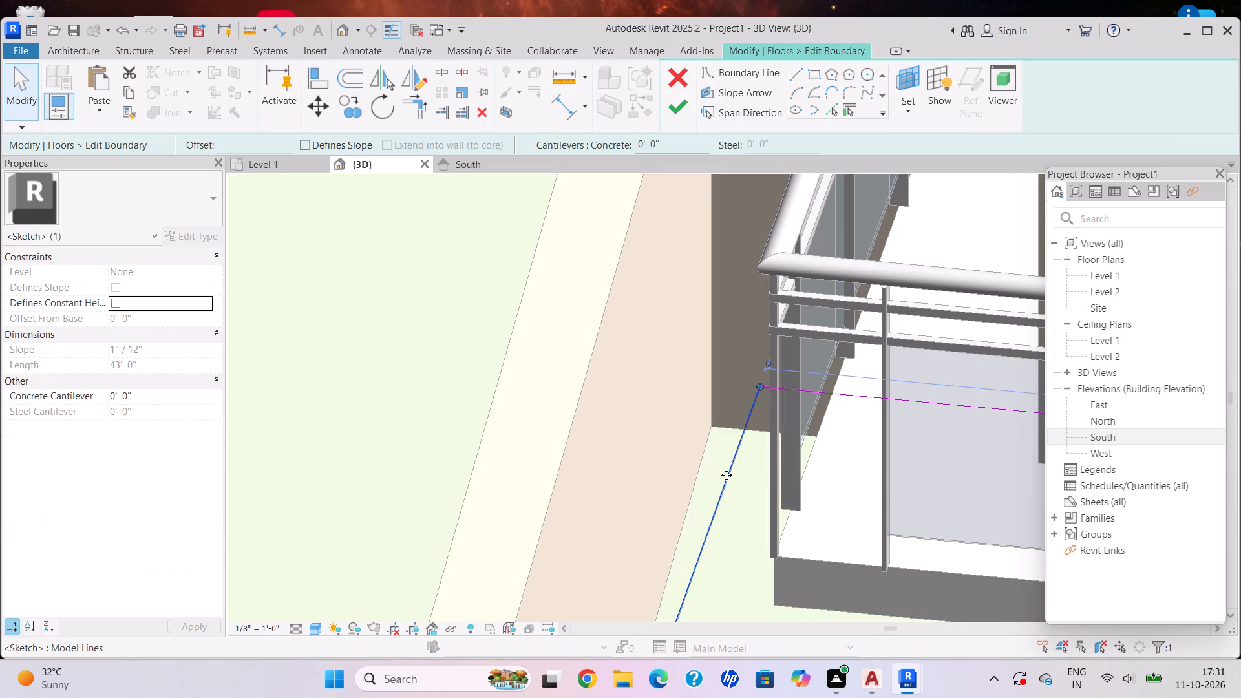
pyautogui.moveTo(727, 475); pyautogui.dragTo(699, 467)
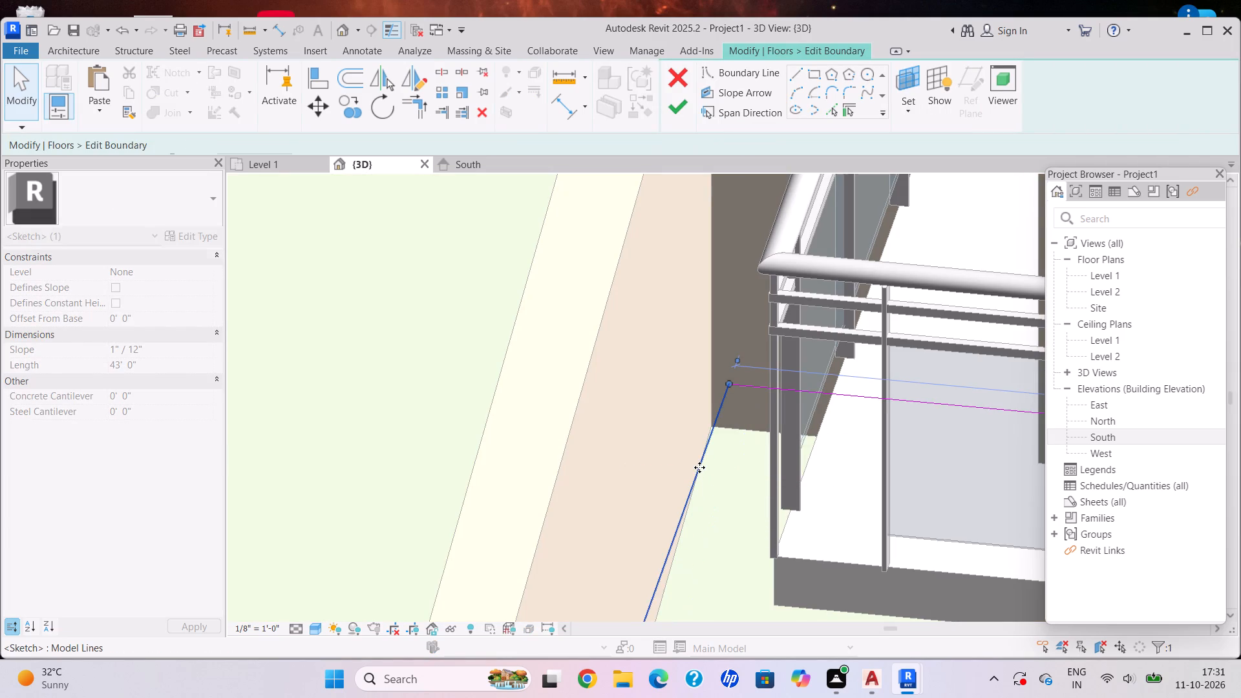
pyautogui.scroll(2, 737, 376)
pyautogui.scroll(-1, 728, 389)
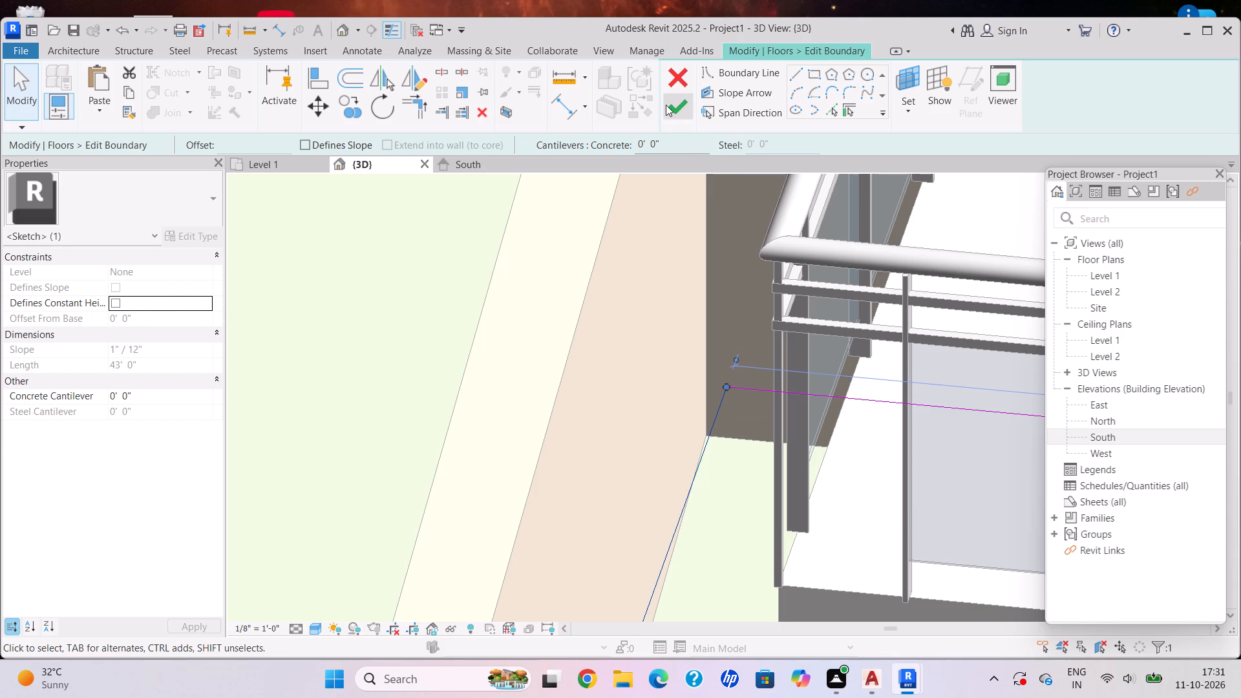
pyautogui.click(683, 109)
pyautogui.press('Escape')
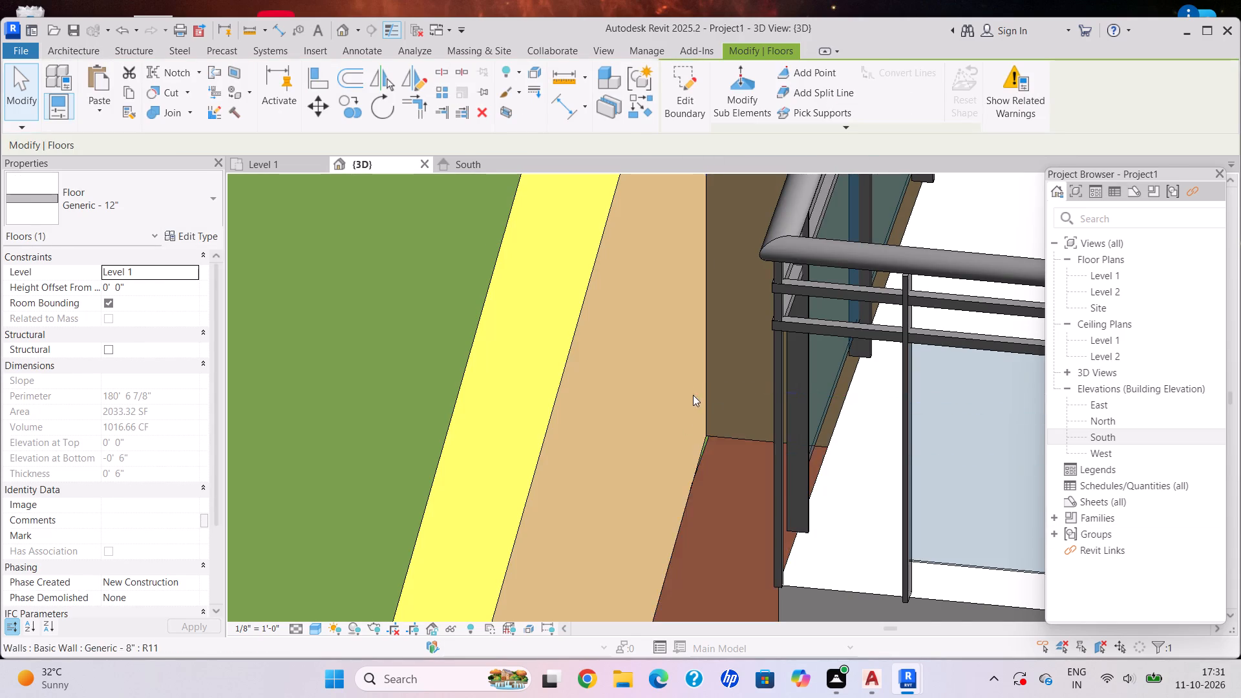
# Examine the outer corner where the front and side boundary walls meet above the slab's edge.
pyautogui.scroll(-5, 688, 384)
pyautogui.keyDown('shift'); pyautogui.moveTo(716, 391); pyautogui.dragTo(883, 286, button='middle'); pyautogui.keyUp('shift')
pyautogui.scroll(-6, 719, 400)
pyautogui.moveTo(708, 399); pyautogui.dragTo(891, 143, button='middle')
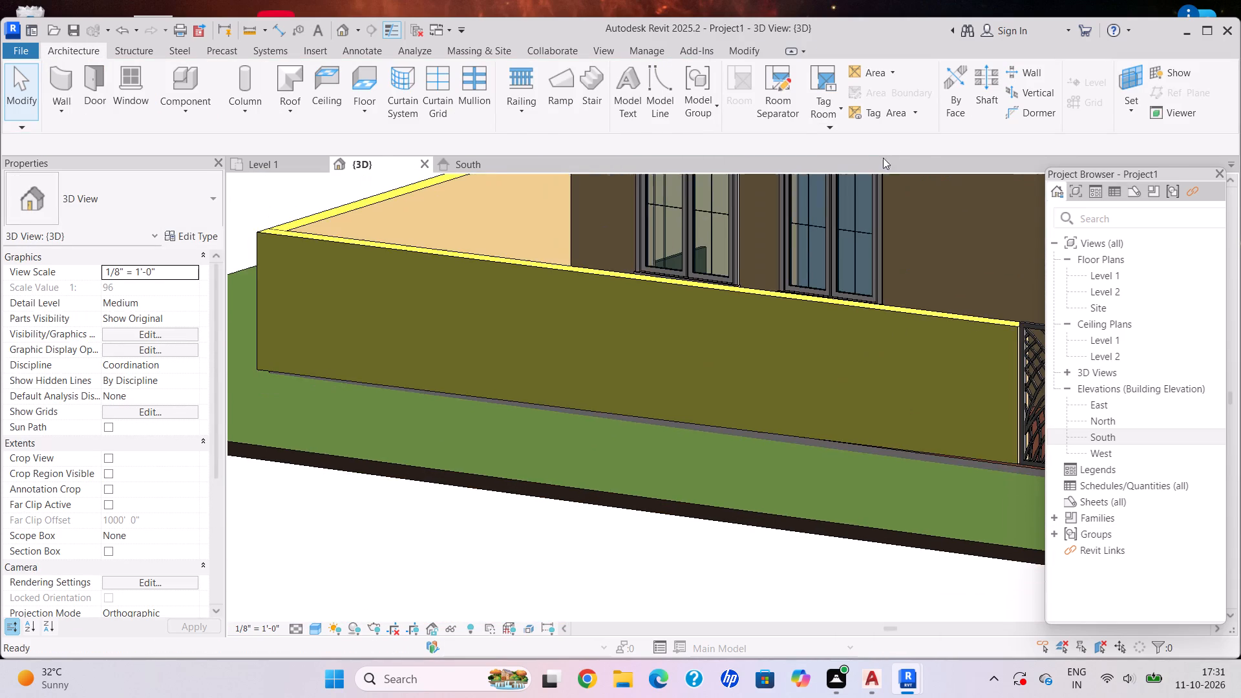
pyautogui.scroll(1, 436, 335)
pyautogui.keyDown('shift'); pyautogui.moveTo(440, 337); pyautogui.dragTo(602, 297, button='middle'); pyautogui.keyUp('shift')
pyautogui.moveTo(443, 408); pyautogui.dragTo(675, 351, button='middle')
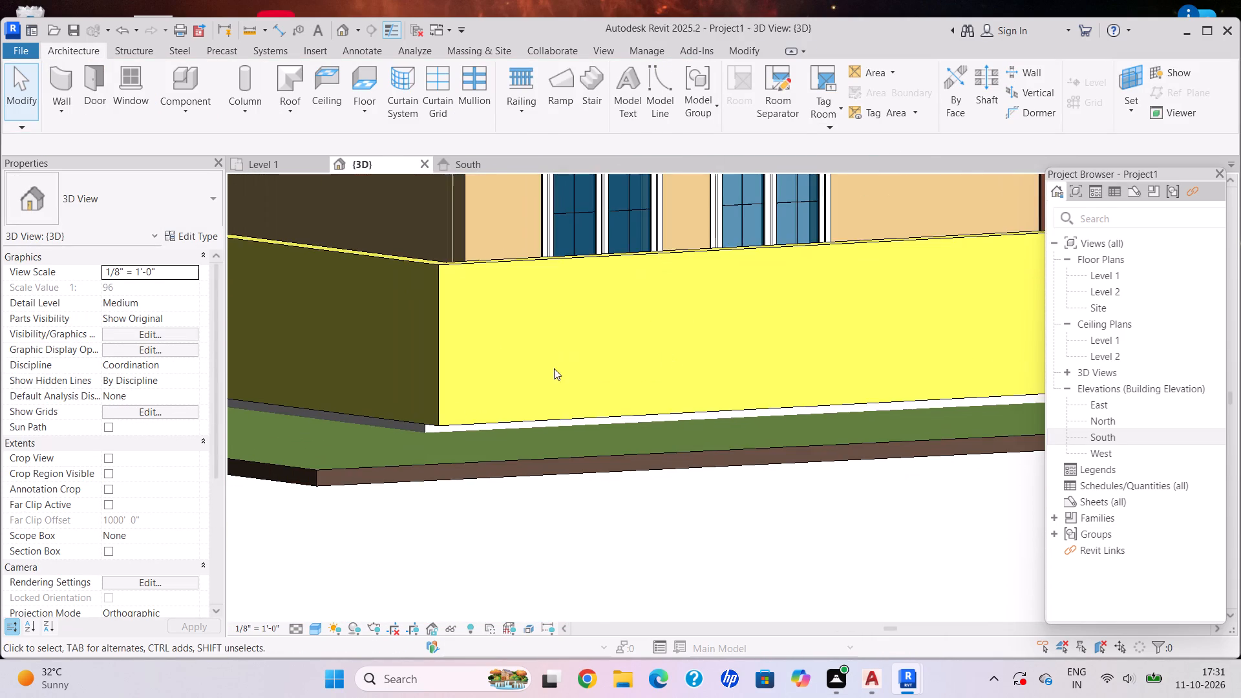
pyautogui.scroll(4, 430, 423)
pyautogui.keyDown('shift'); pyautogui.moveTo(440, 441); pyautogui.dragTo(452, 445, button='middle'); pyautogui.keyUp('shift')
pyautogui.keyDown('shift'); pyautogui.moveTo(459, 449); pyautogui.dragTo(515, 465, button='middle'); pyautogui.keyUp('shift')
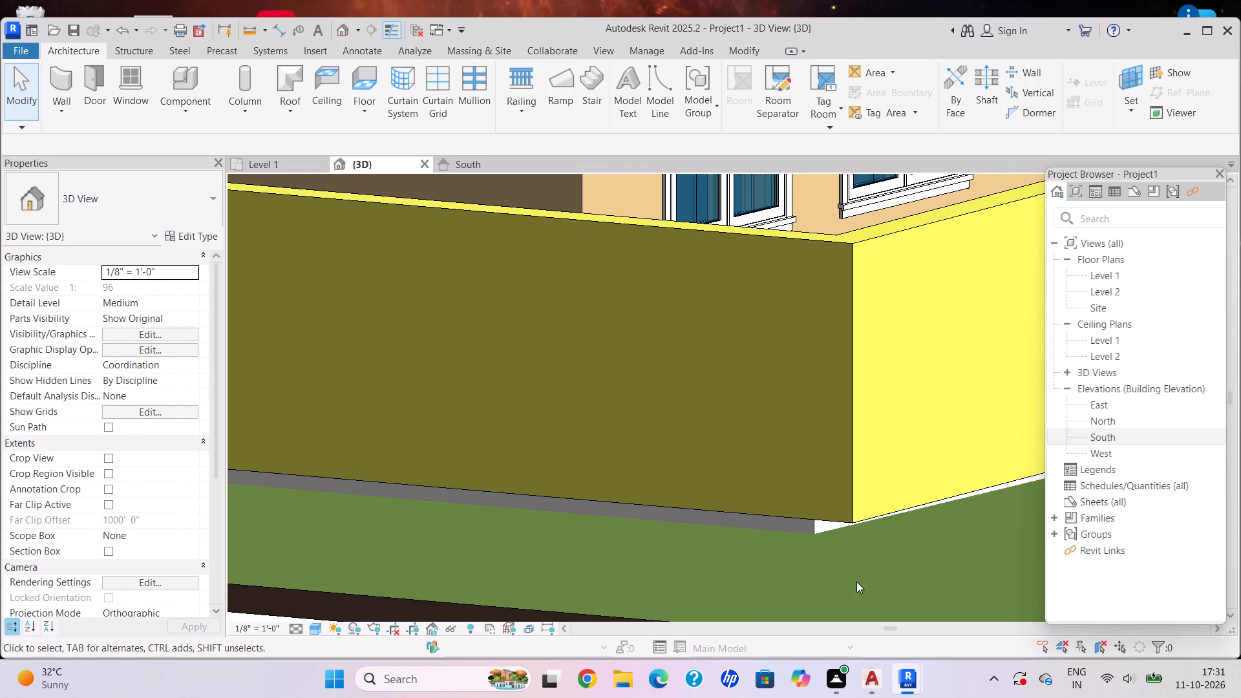
pyautogui.scroll(5, 852, 527)
pyautogui.click(840, 516)
pyautogui.scroll(3, 842, 514)
pyautogui.scroll(-6, 776, 481)
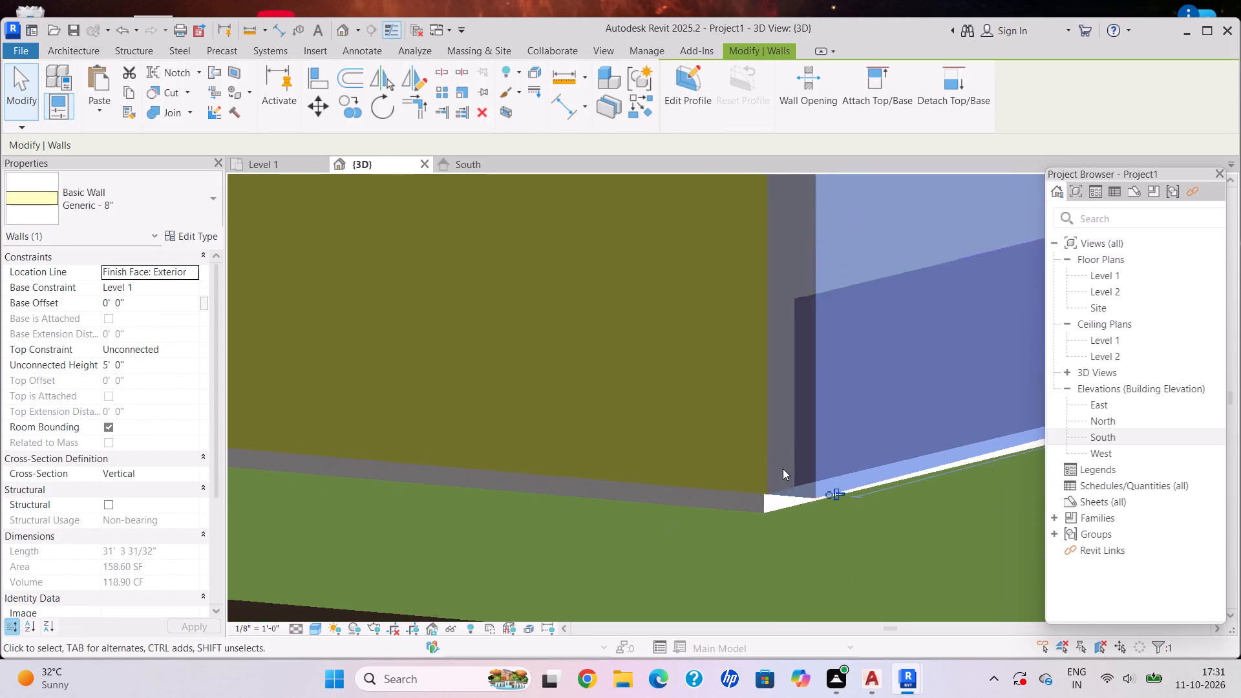
pyautogui.scroll(-4, 783, 469)
pyautogui.keyDown('shift'); pyautogui.moveTo(765, 444); pyautogui.dragTo(807, 524, button='middle'); pyautogui.keyUp('shift')
pyautogui.moveTo(829, 513); pyautogui.dragTo(846, 505, button='middle')
pyautogui.press('Escape')
# Pull the front end of the long side boundary wall back to the slab's corner.
pyautogui.moveTo(917, 502); pyautogui.dragTo(820, 438, button='middle')
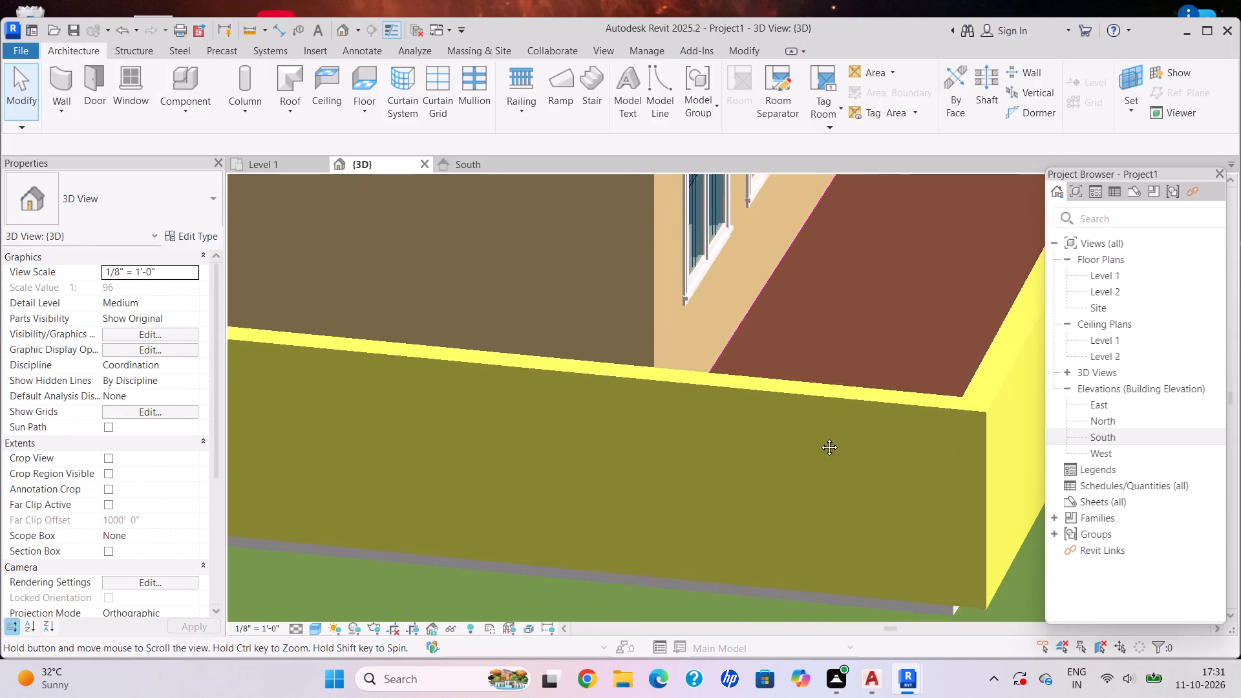
pyautogui.moveTo(820, 438); pyautogui.dragTo(803, 430, button='middle')
pyautogui.click(798, 553)
pyautogui.scroll(2, 899, 591)
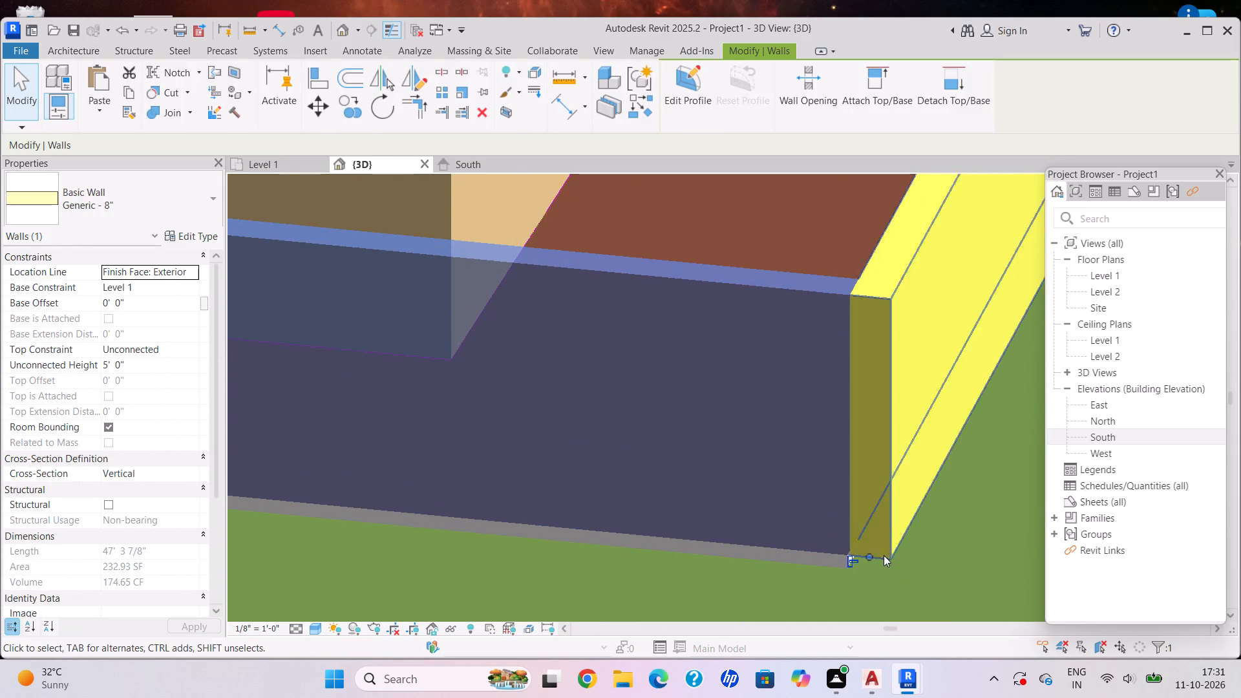
pyautogui.moveTo(868, 555); pyautogui.dragTo(849, 553)
pyautogui.press('Escape')
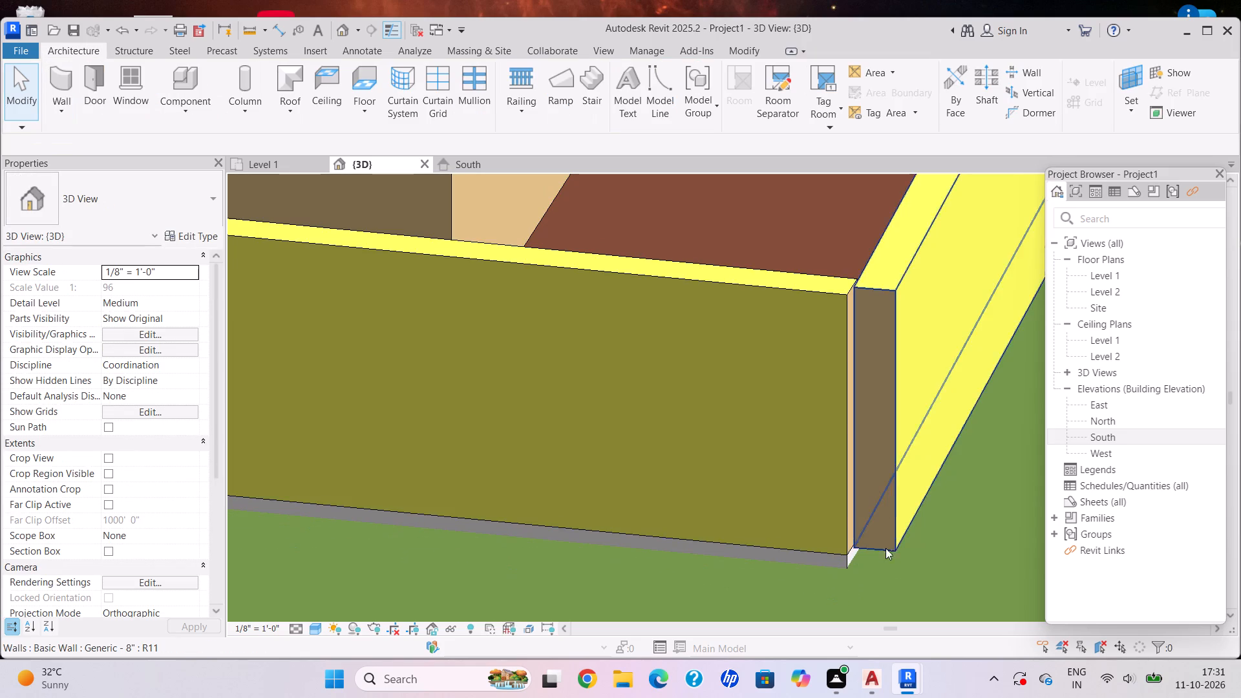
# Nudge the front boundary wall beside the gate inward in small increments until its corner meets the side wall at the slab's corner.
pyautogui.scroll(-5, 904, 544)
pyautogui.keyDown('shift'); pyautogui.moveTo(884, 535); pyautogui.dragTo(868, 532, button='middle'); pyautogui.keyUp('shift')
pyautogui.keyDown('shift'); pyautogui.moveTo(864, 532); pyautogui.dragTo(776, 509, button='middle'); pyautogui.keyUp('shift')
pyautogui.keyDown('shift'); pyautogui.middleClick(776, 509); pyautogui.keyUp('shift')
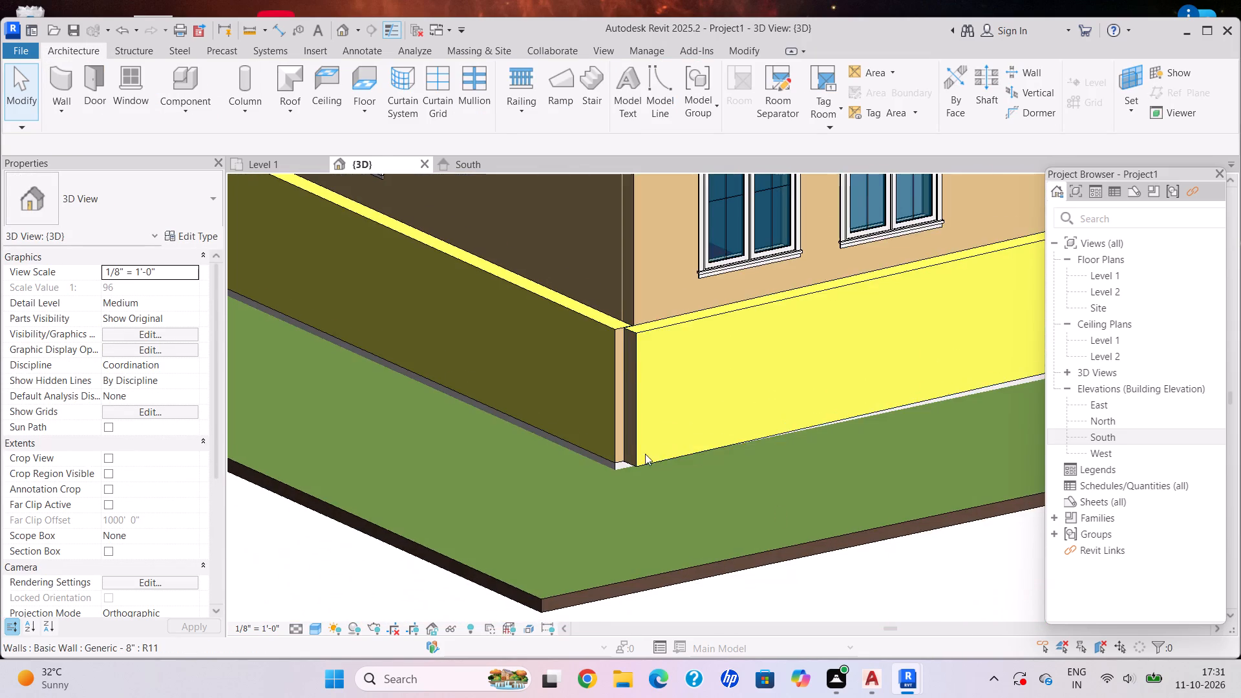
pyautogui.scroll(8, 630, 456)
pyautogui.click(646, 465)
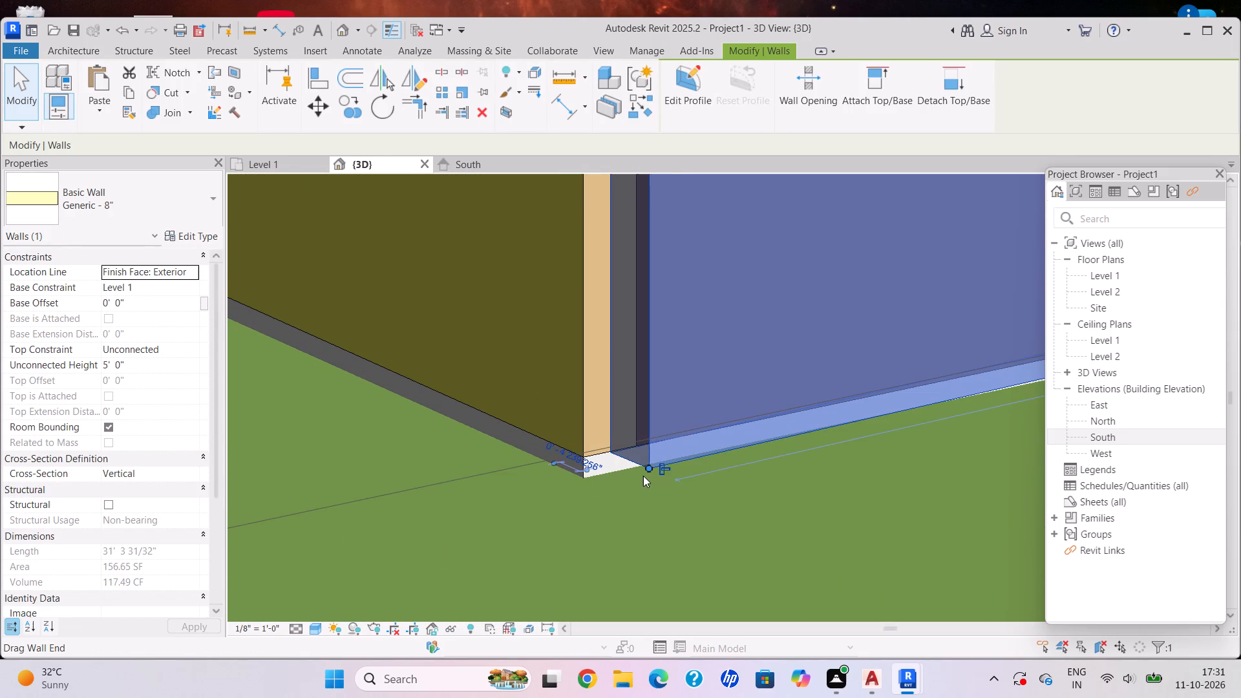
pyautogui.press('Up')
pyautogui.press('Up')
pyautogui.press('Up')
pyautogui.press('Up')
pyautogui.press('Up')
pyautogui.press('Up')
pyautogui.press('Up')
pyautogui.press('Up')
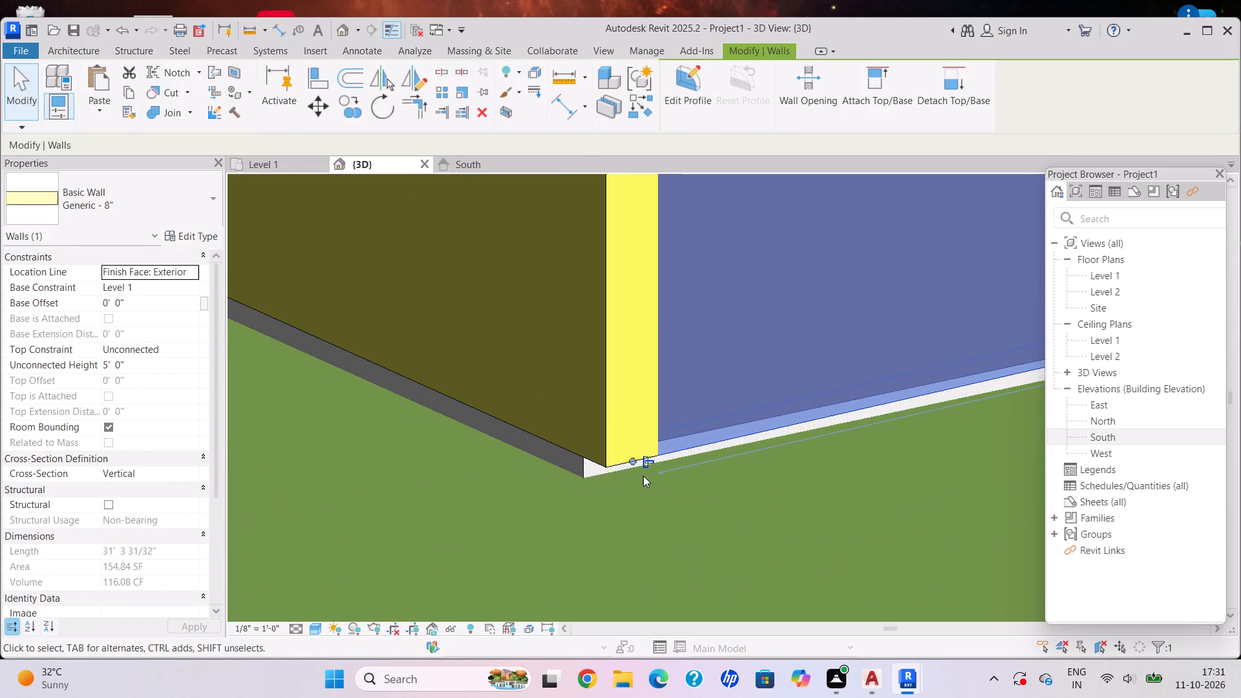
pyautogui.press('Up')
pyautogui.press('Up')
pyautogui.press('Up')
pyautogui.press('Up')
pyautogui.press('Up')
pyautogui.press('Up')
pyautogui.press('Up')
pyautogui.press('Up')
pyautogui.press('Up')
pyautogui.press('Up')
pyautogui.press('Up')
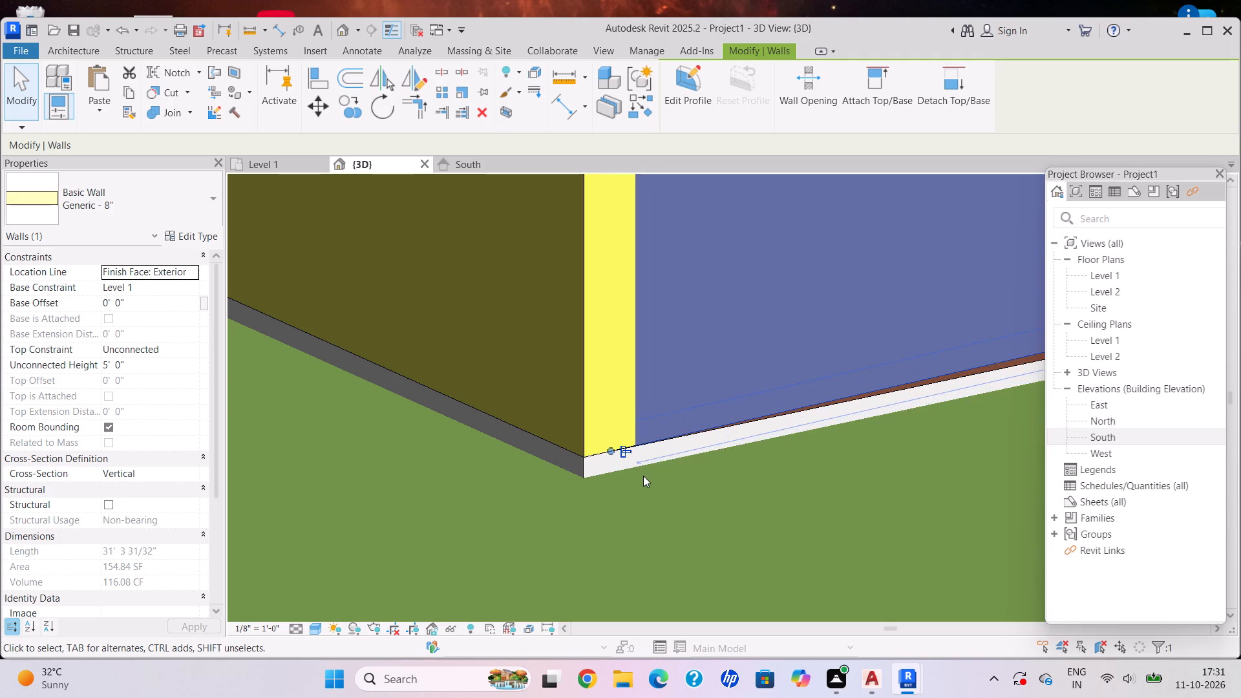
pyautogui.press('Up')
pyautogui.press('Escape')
# Examine how the front boundary wall lines up with the slab's edge between the corner and the gate.
pyautogui.scroll(-4, 643, 481)
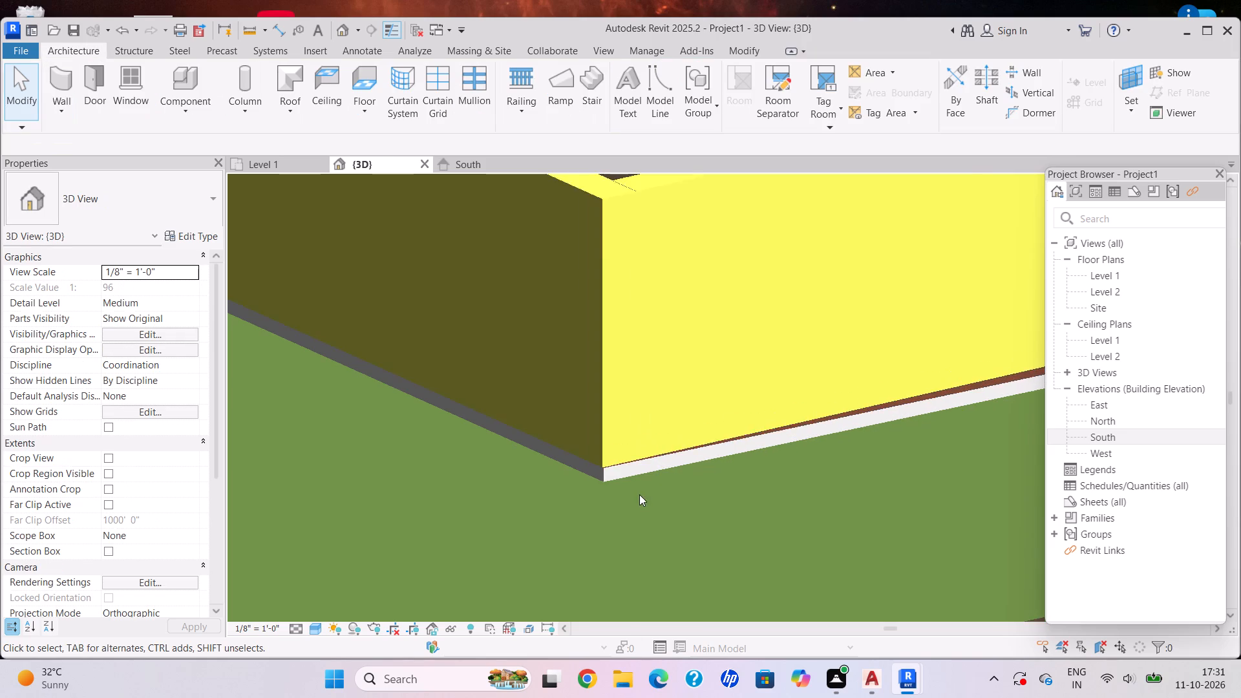
pyautogui.scroll(-1, 639, 494)
pyautogui.scroll(1, 628, 510)
pyautogui.scroll(-5, 628, 510)
pyautogui.scroll(1, 628, 510)
pyautogui.scroll(-9, 628, 510)
pyautogui.keyDown('shift'); pyautogui.moveTo(662, 483); pyautogui.dragTo(628, 473, button='middle'); pyautogui.keyUp('shift')
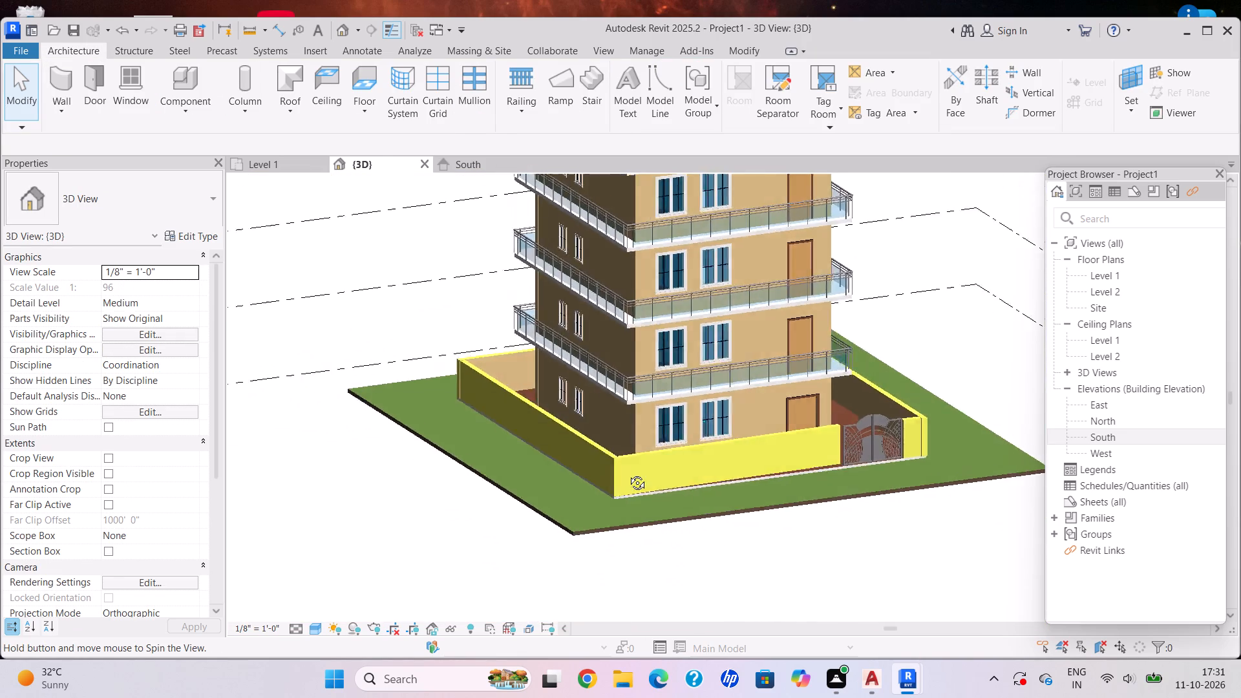
pyautogui.keyDown('shift'); pyautogui.moveTo(628, 473); pyautogui.dragTo(594, 458, button='middle'); pyautogui.keyUp('shift')
pyautogui.keyDown('shift'); pyautogui.scroll(-1, 594, 458); pyautogui.keyUp('shift')
pyautogui.scroll(6, 762, 485)
pyautogui.keyDown('shift'); pyautogui.moveTo(825, 470); pyautogui.dragTo(782, 470, button='middle'); pyautogui.keyUp('shift')
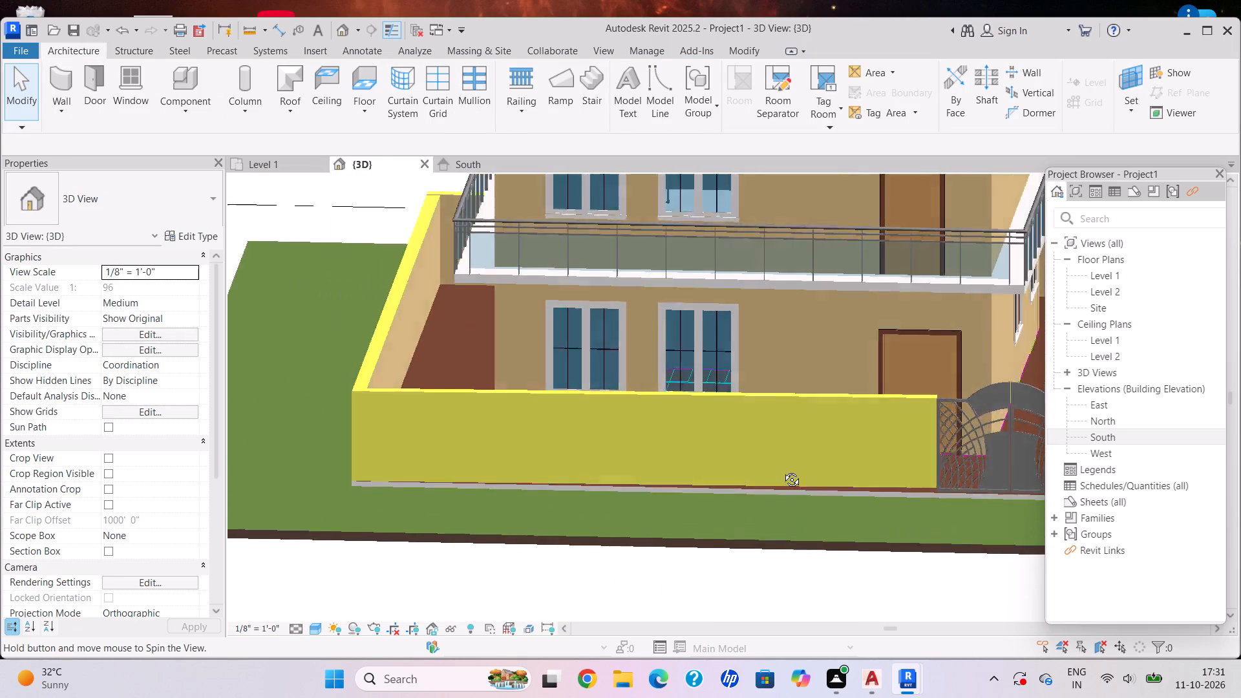
pyautogui.keyDown('shift'); pyautogui.moveTo(782, 470); pyautogui.dragTo(719, 487, button='middle'); pyautogui.keyUp('shift')
pyautogui.keyDown('shift'); pyautogui.moveTo(719, 487); pyautogui.dragTo(719, 498, button='middle'); pyautogui.keyUp('shift')
pyautogui.scroll(2, 809, 524)
pyautogui.scroll(-1, 851, 524)
pyautogui.keyDown('shift'); pyautogui.moveTo(876, 527); pyautogui.dragTo(922, 641, button='middle'); pyautogui.keyUp('shift')
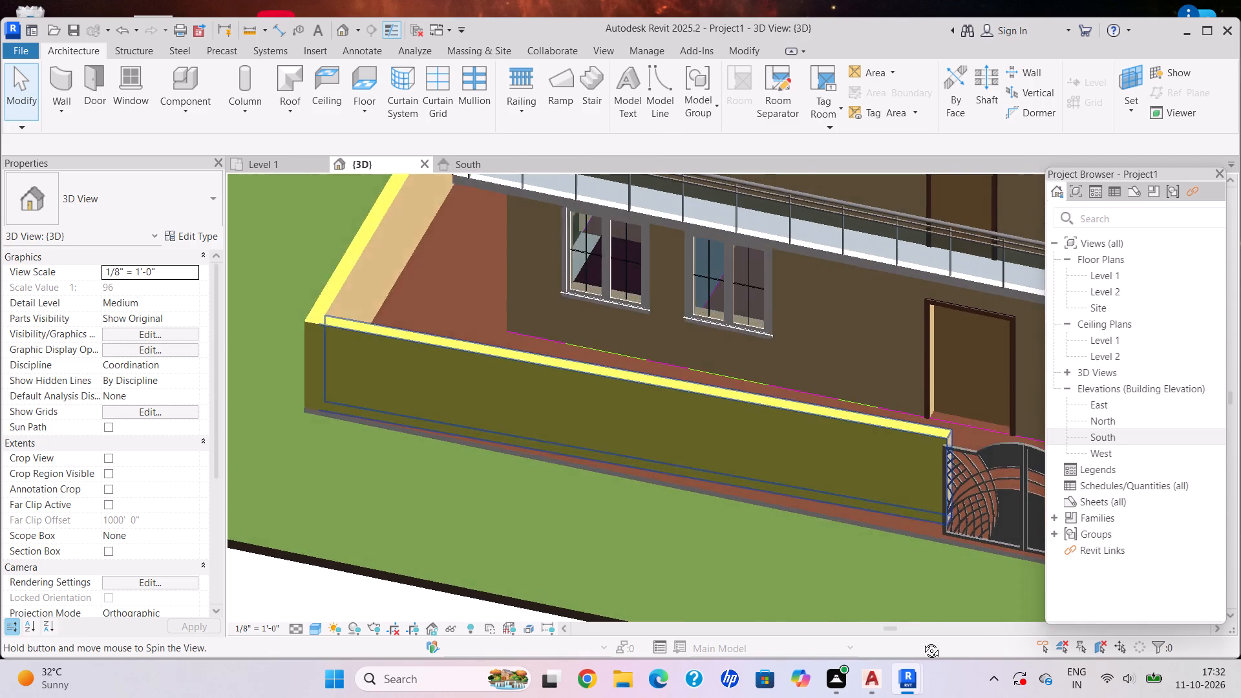
pyautogui.keyDown('shift'); pyautogui.moveTo(922, 641); pyautogui.dragTo(926, 643, button='middle'); pyautogui.keyUp('shift')
pyautogui.keyDown('shift'); pyautogui.moveTo(939, 644); pyautogui.dragTo(960, 642, button='middle'); pyautogui.keyUp('shift')
pyautogui.keyDown('shift'); pyautogui.moveTo(964, 642); pyautogui.dragTo(976, 642, button='middle'); pyautogui.keyUp('shift')
pyautogui.keyDown('shift'); pyautogui.moveTo(981, 642); pyautogui.dragTo(1099, 548, button='middle'); pyautogui.keyUp('shift')
# Delete the long front boundary wall between the side wall and the gate.
pyautogui.moveTo(787, 447); pyautogui.dragTo(864, 459, button='middle')
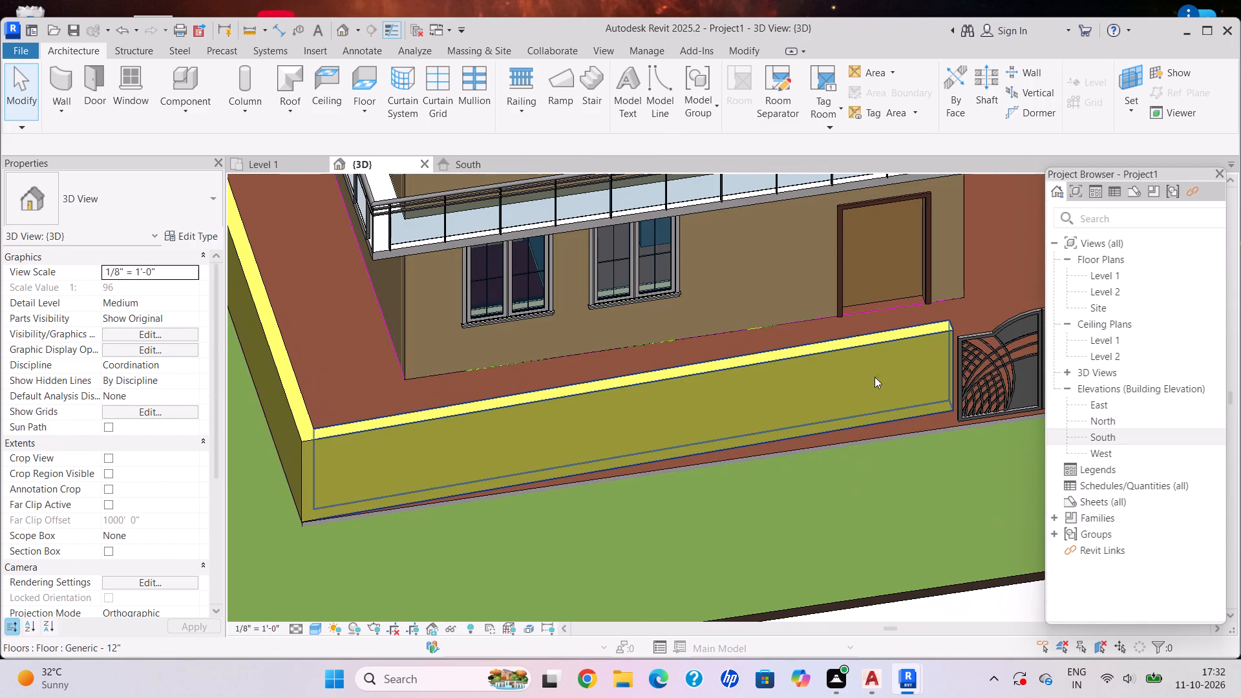
pyautogui.click(908, 338)
pyautogui.press('Delete')
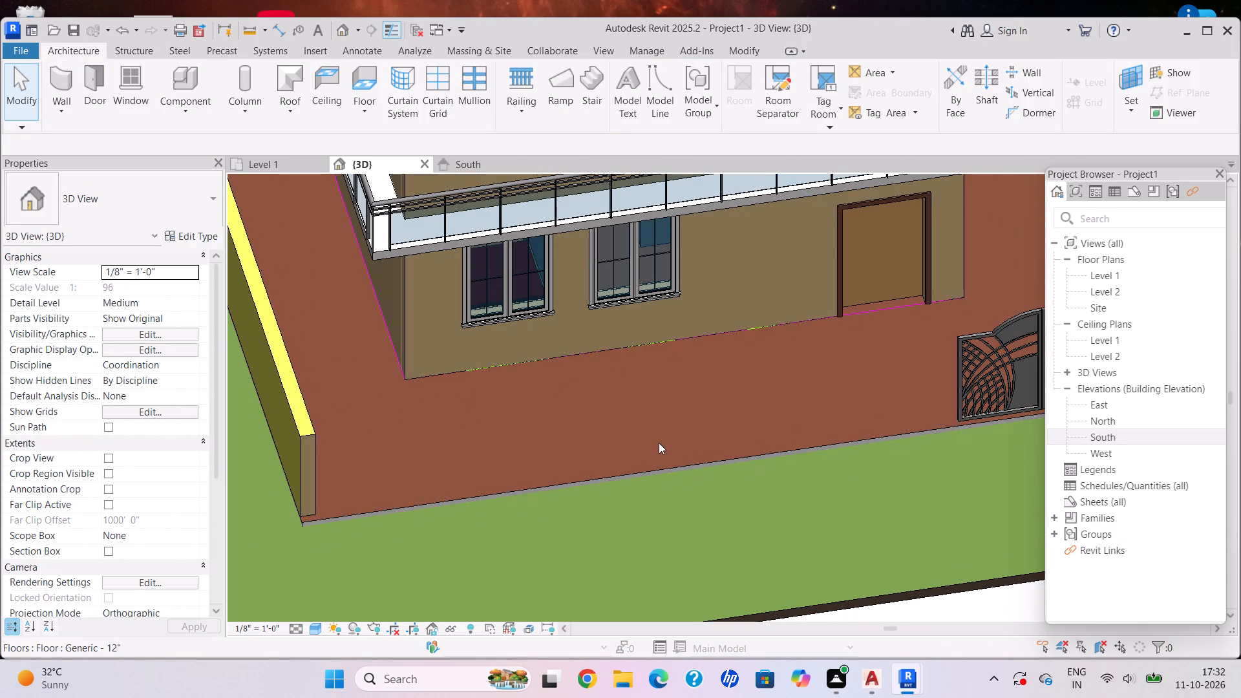
# Draw a Generic - 8" wall about 31' 4" long from the gate's near post to the slab's front corner by the side wall.
pyautogui.scroll(-2, 659, 443)
pyautogui.moveTo(658, 441); pyautogui.dragTo(641, 447, button='middle')
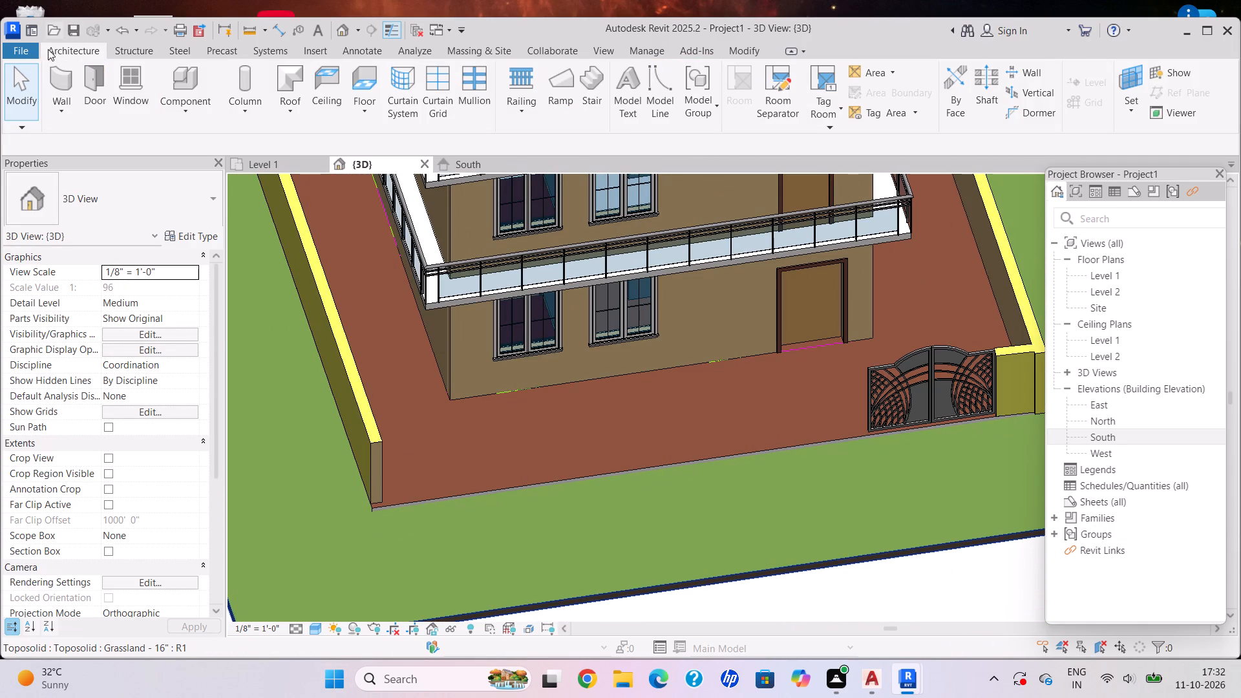
pyautogui.click(48, 41)
pyautogui.click(60, 92)
pyautogui.click(61, 112)
pyautogui.click(75, 132)
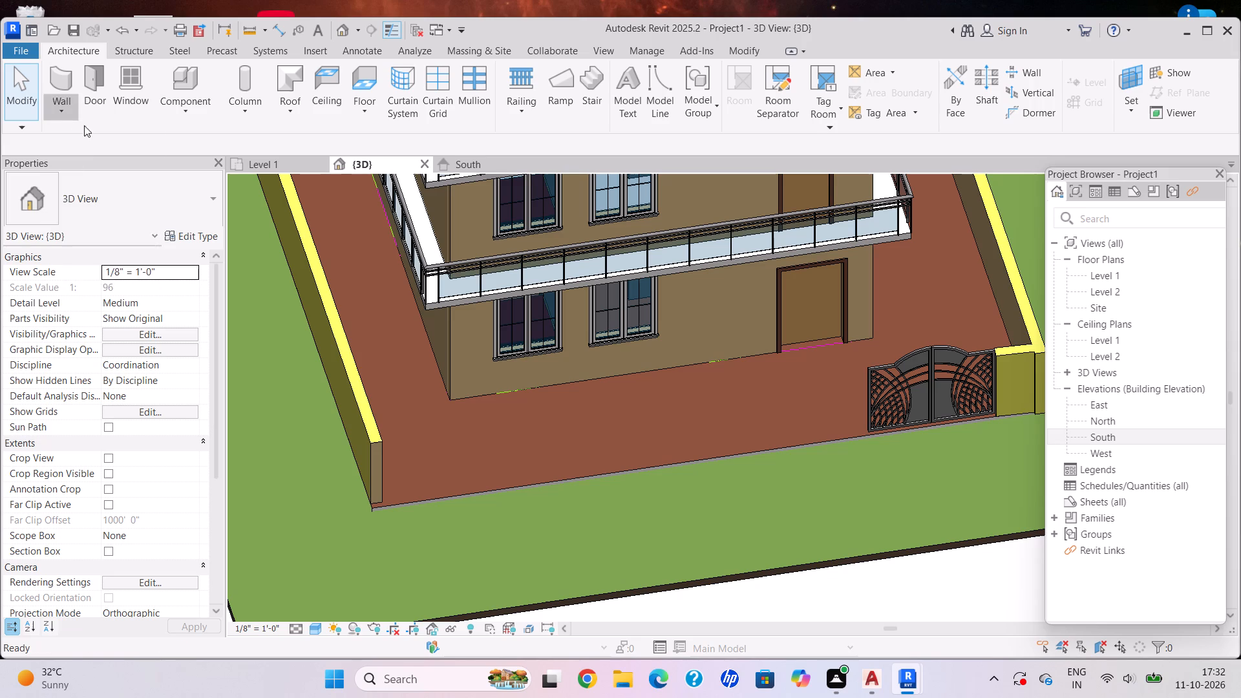
pyautogui.scroll(3, 432, 491)
pyautogui.scroll(4, 370, 505)
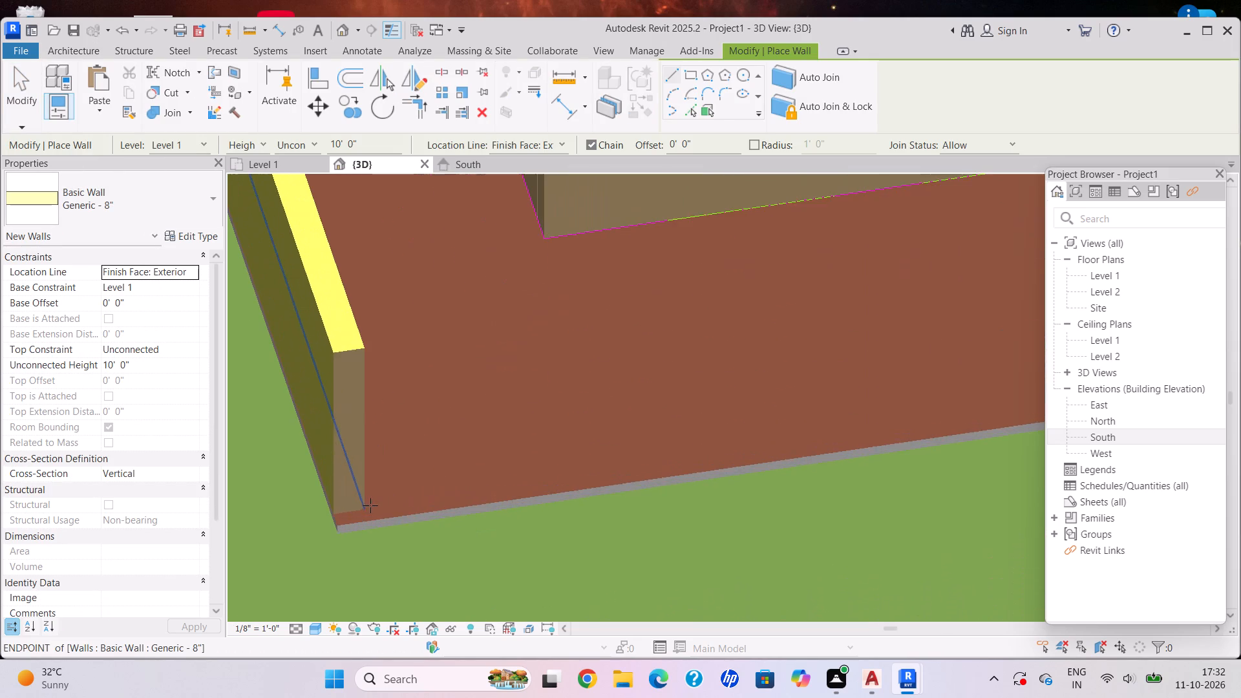
pyautogui.scroll(4, 359, 518)
pyautogui.scroll(-4, 392, 511)
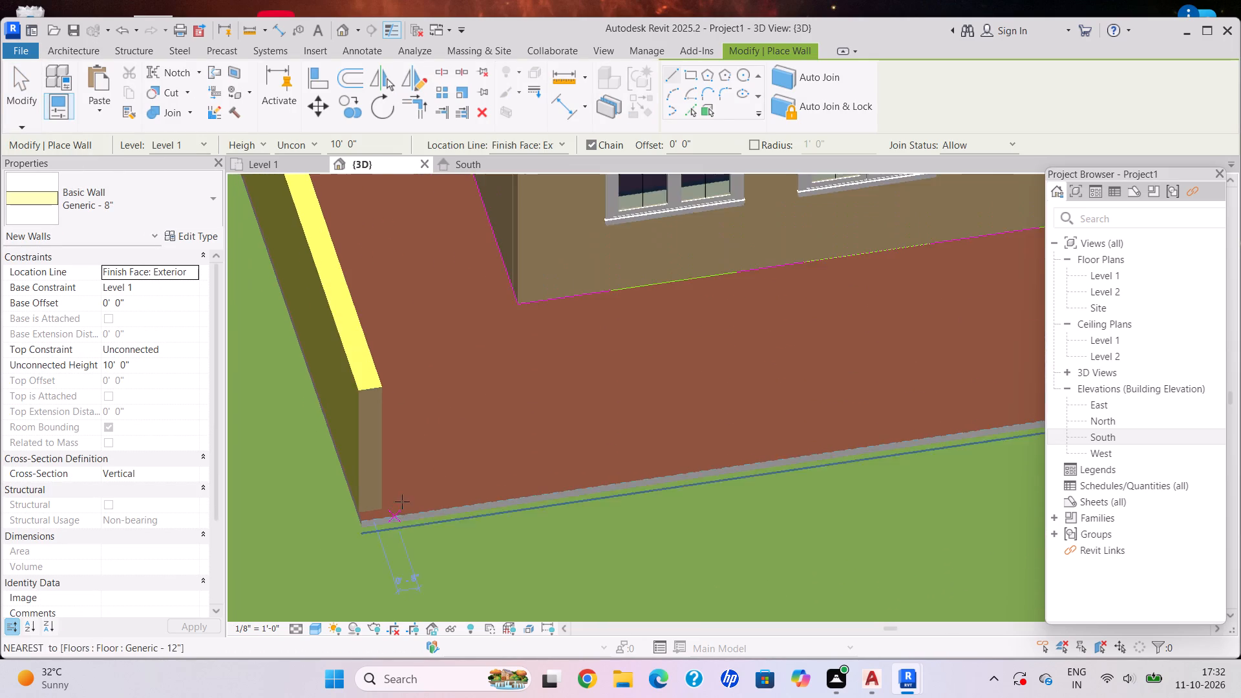
pyautogui.scroll(-4, 402, 502)
pyautogui.moveTo(414, 493); pyautogui.dragTo(224, 484, button='middle')
pyautogui.scroll(11, 955, 365)
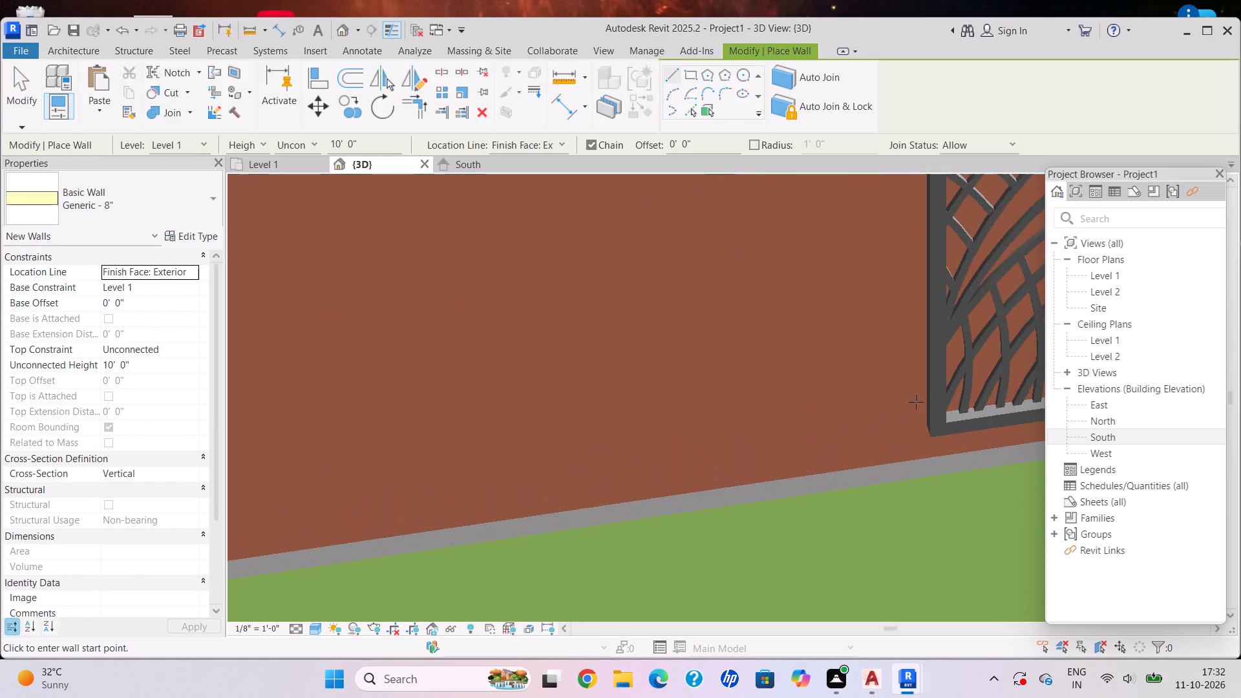
pyautogui.click(929, 464)
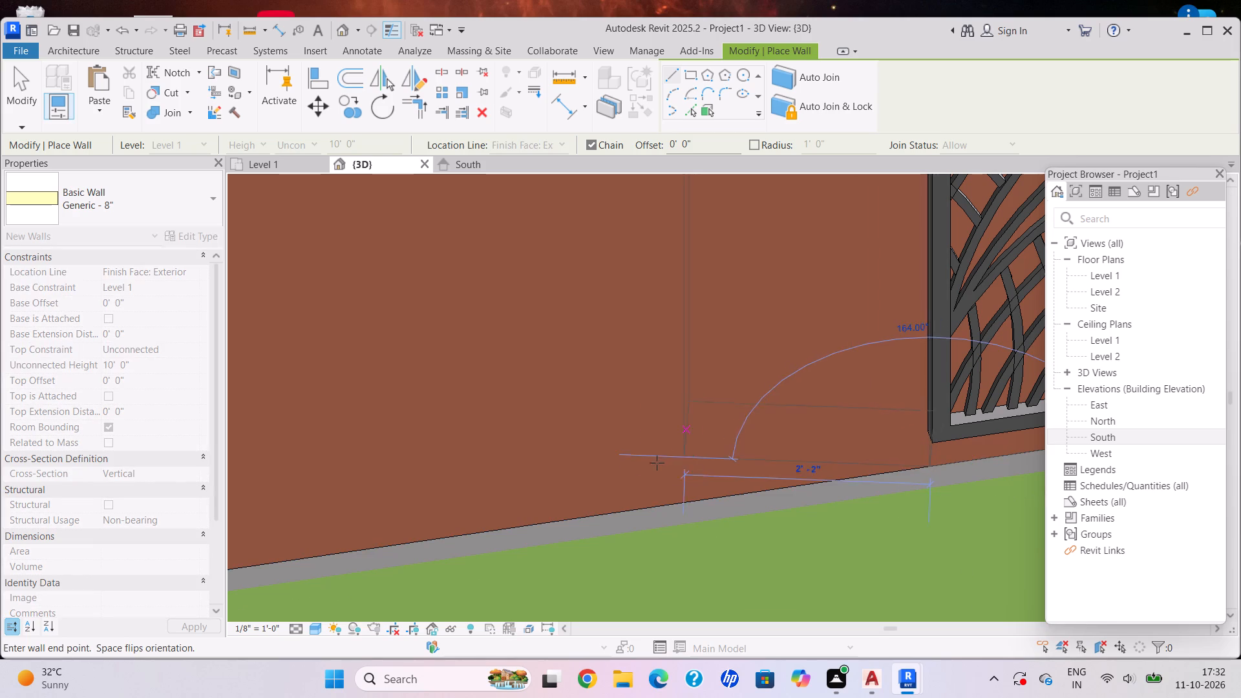
pyautogui.scroll(-3, 623, 475)
pyautogui.moveTo(591, 489); pyautogui.dragTo(801, 432, button='middle')
pyautogui.scroll(-2, 801, 432)
pyautogui.moveTo(480, 439); pyautogui.dragTo(736, 445, button='middle')
pyautogui.scroll(-1, 480, 439)
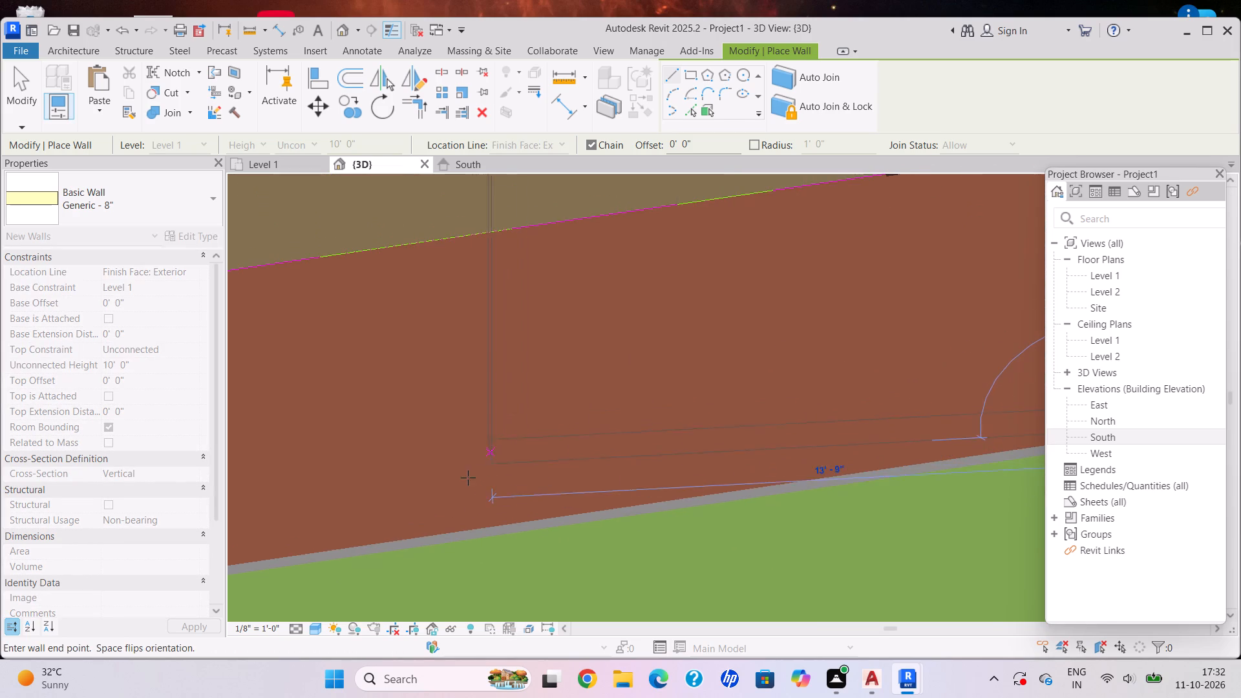
pyautogui.scroll(-1, 445, 491)
pyautogui.moveTo(432, 505); pyautogui.dragTo(715, 481, button='middle')
pyautogui.scroll(-3, 466, 531)
pyautogui.moveTo(465, 533); pyautogui.dragTo(649, 522, button='middle')
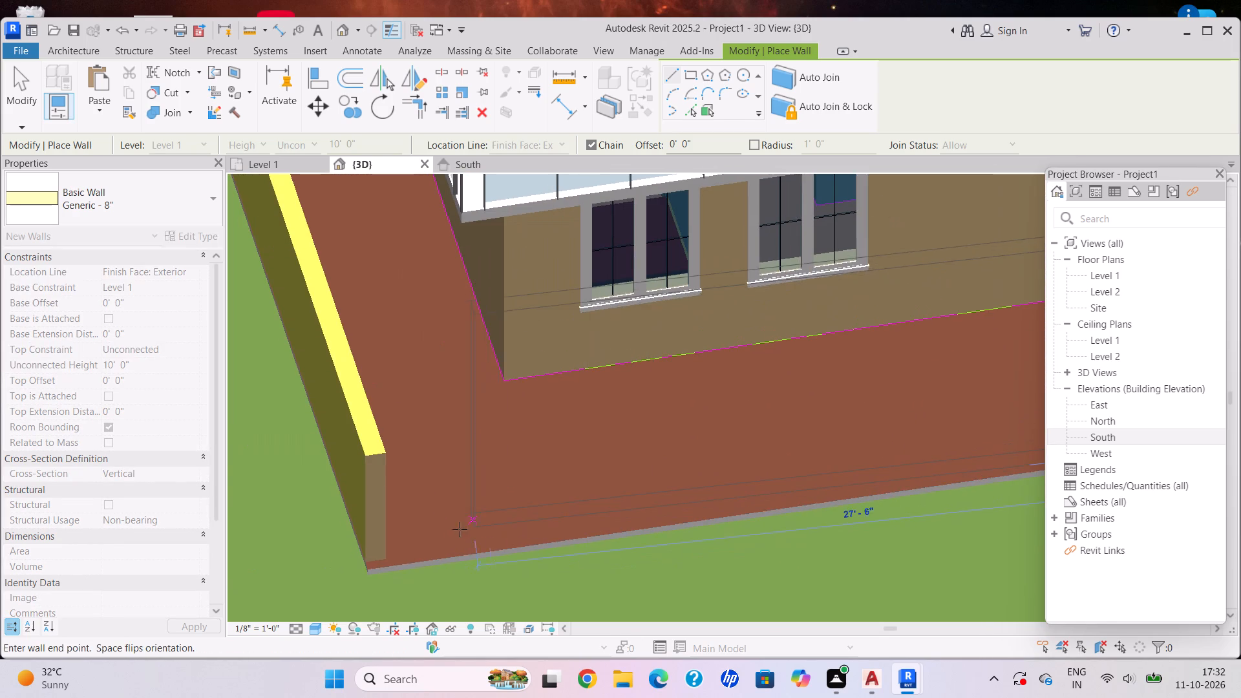
pyautogui.scroll(9, 403, 549)
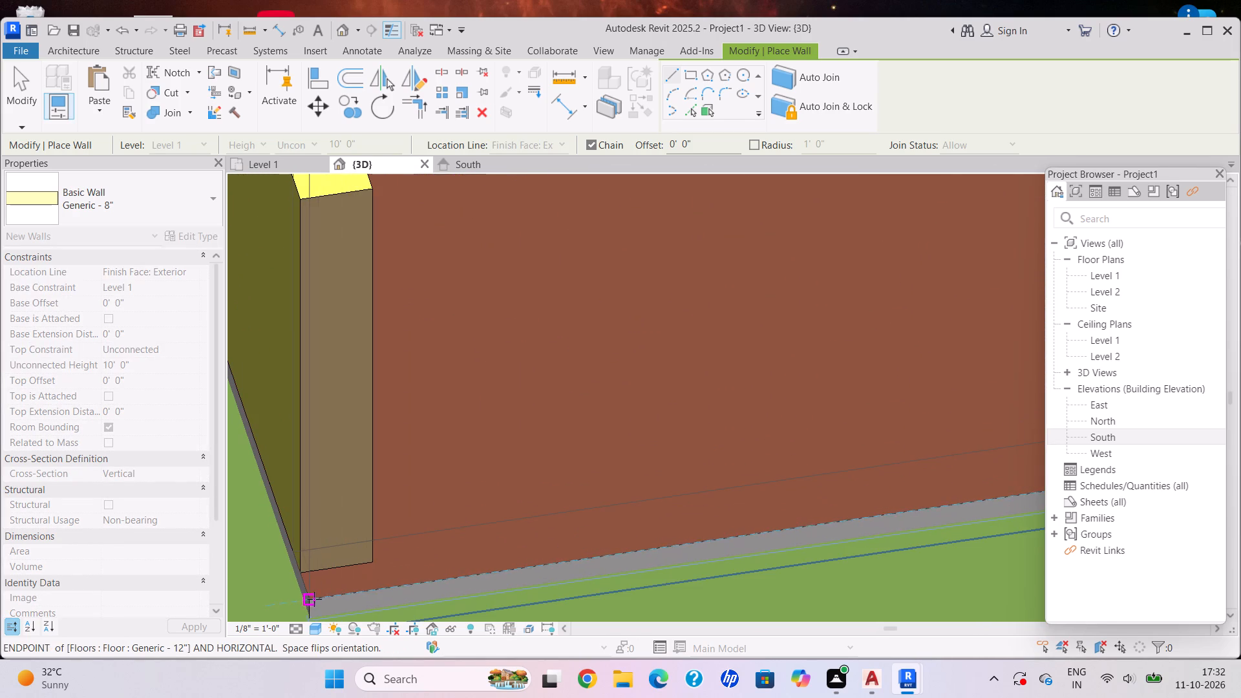
pyautogui.click(310, 601)
pyautogui.press('Escape')
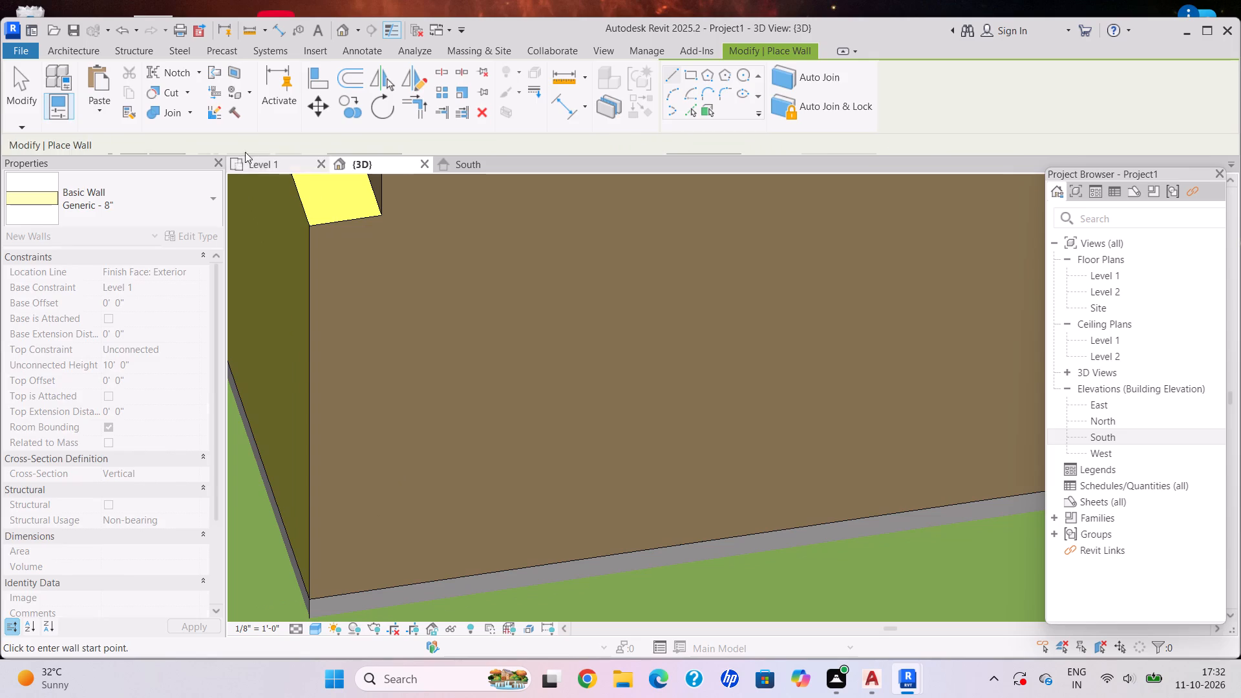
pyautogui.press('Escape')
# Set the new front boundary wall's unconnected height to 5'.
pyautogui.scroll(-8, 430, 368)
pyautogui.click(420, 214)
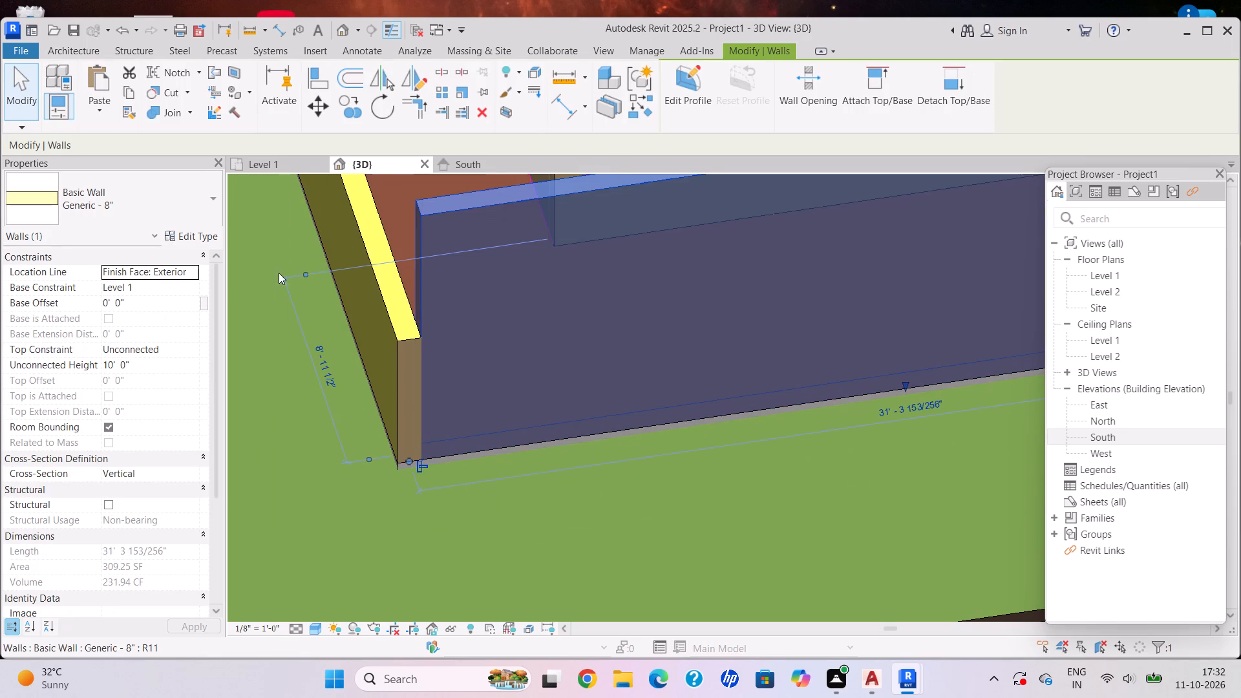
pyautogui.click(138, 368)
pyautogui.press('BackSpace')
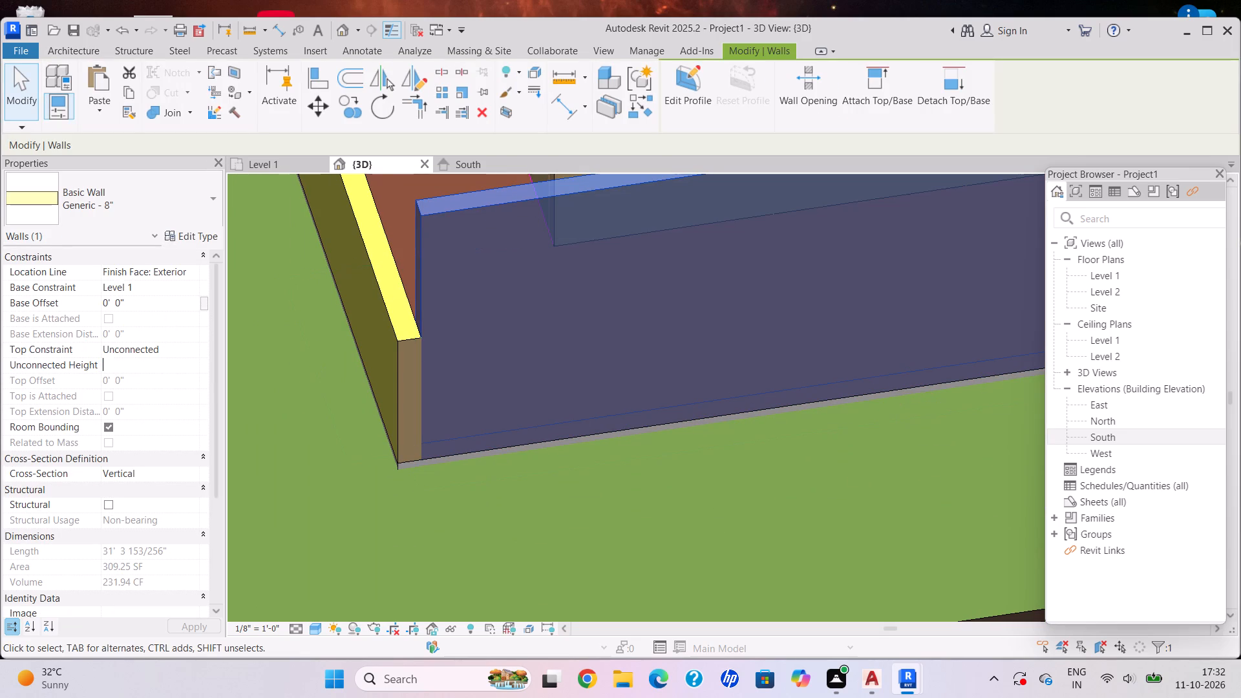
pyautogui.write("5'")
pyautogui.press('Return')
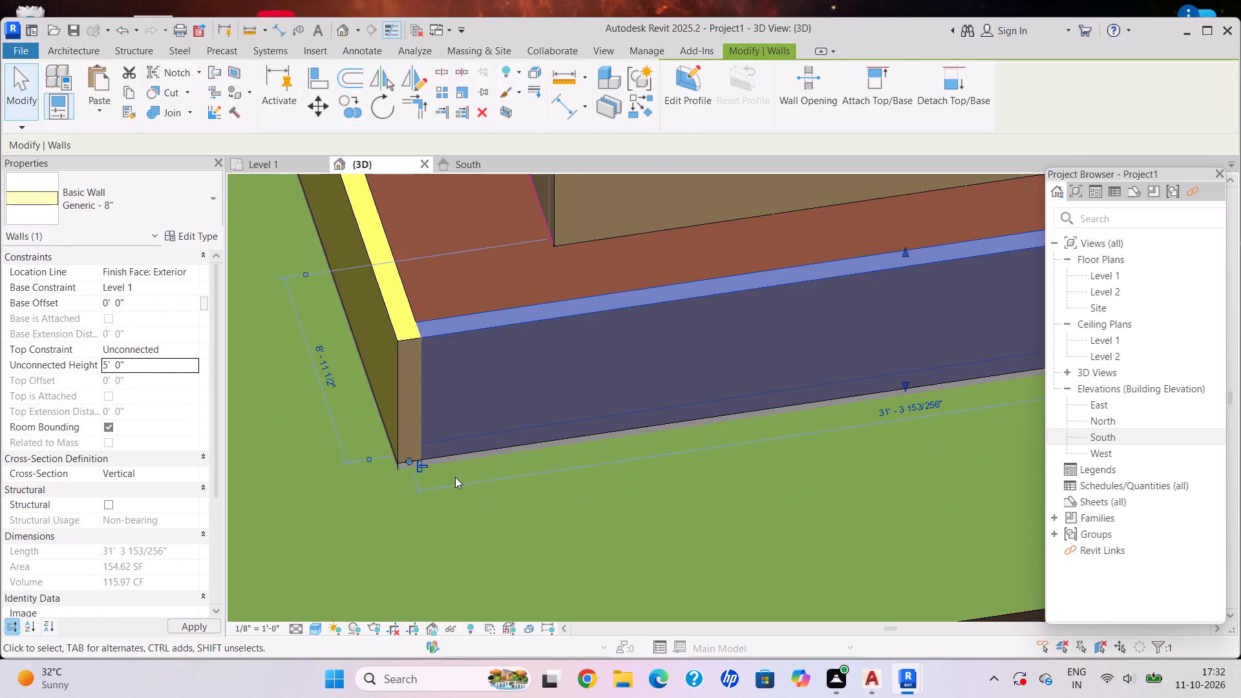
# Paint the outer face of the new long front boundary wall with the Parking Stripe material.
pyautogui.press('Escape')
pyautogui.scroll(-8, 595, 366)
pyautogui.keyDown('shift'); pyautogui.moveTo(645, 335); pyautogui.dragTo(631, 144, button='middle'); pyautogui.keyUp('shift')
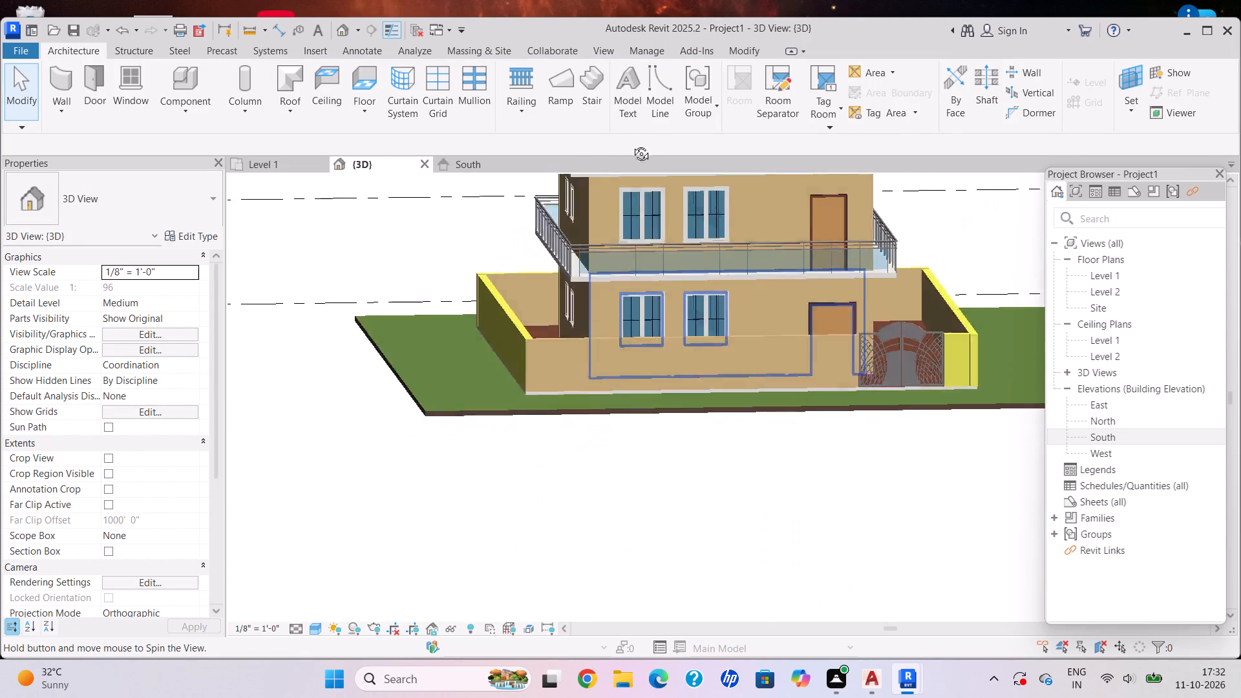
pyautogui.keyDown('shift'); pyautogui.moveTo(631, 144); pyautogui.dragTo(644, 123, button='middle'); pyautogui.keyUp('shift')
pyautogui.scroll(7, 670, 295)
pyautogui.keyDown('shift'); pyautogui.moveTo(620, 463); pyautogui.dragTo(582, 529, button='middle'); pyautogui.keyUp('shift')
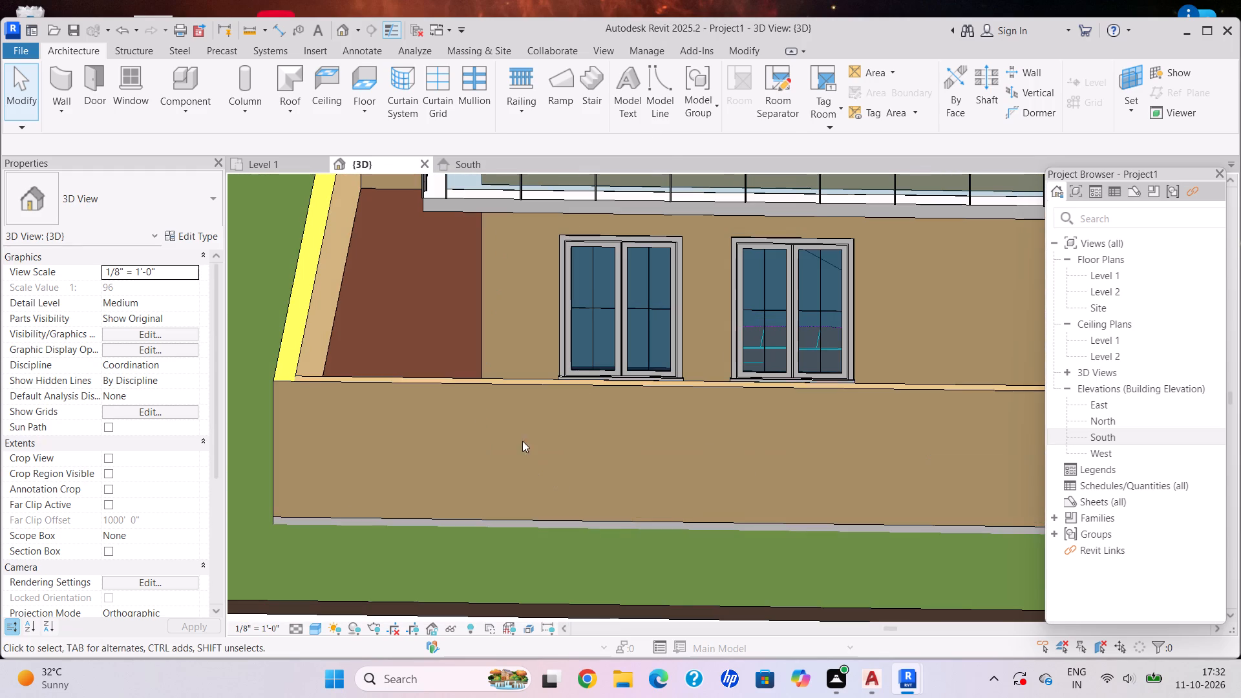
pyautogui.click(446, 380)
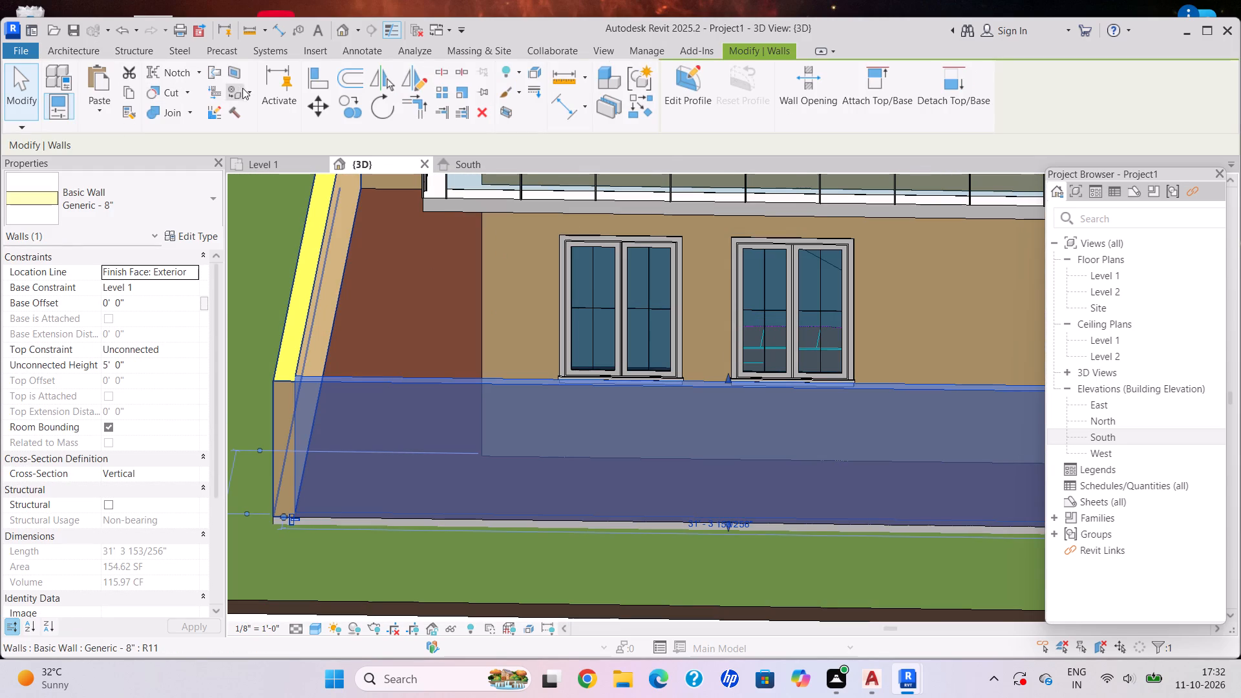
pyautogui.click(245, 89)
pyautogui.click(251, 85)
pyautogui.click(257, 116)
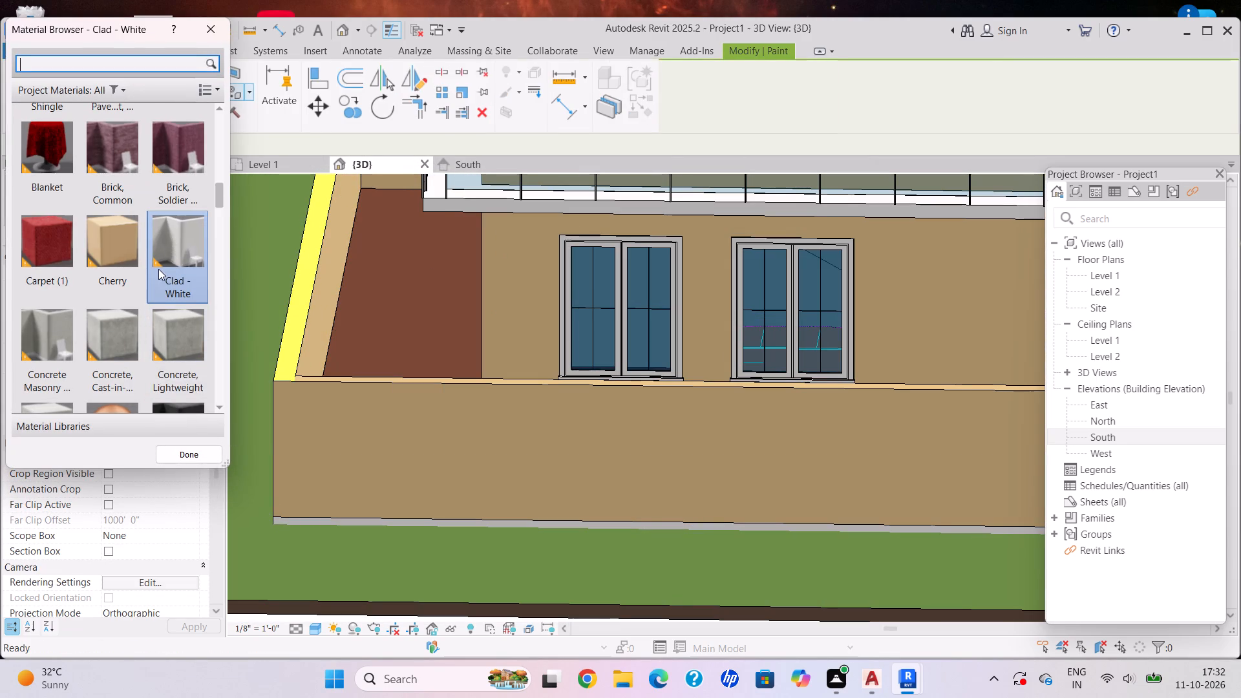
pyautogui.scroll(3, 158, 268)
pyautogui.scroll(-8, 161, 261)
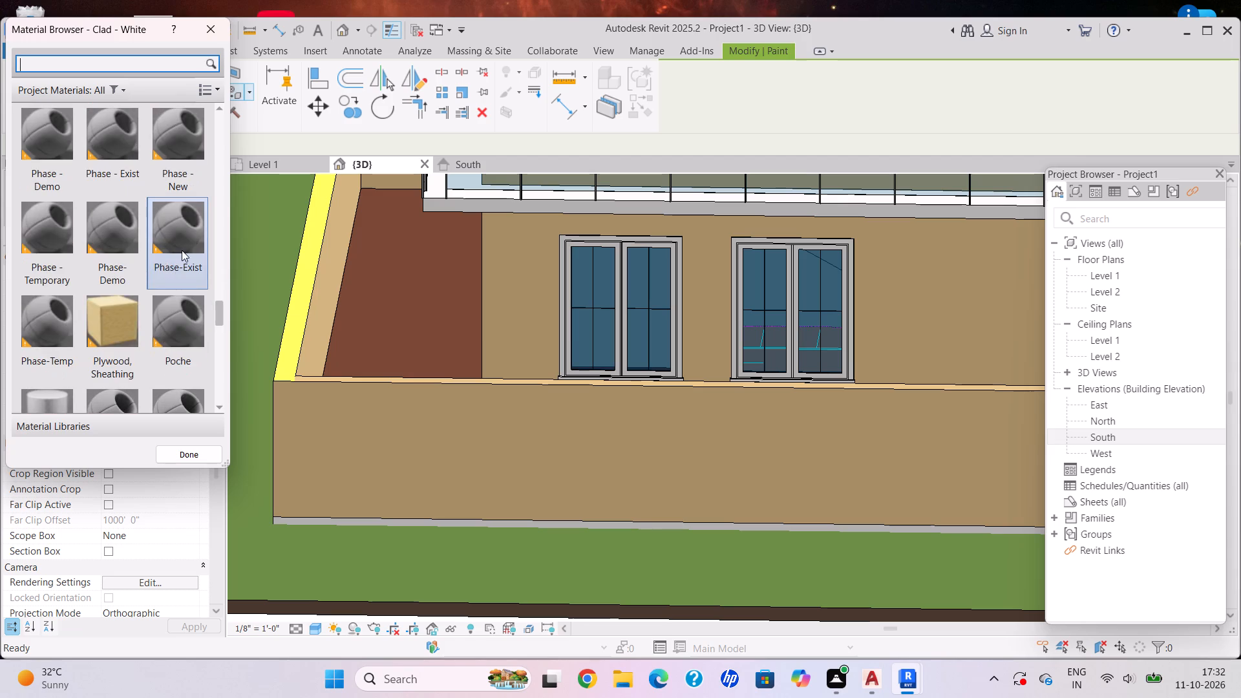
pyautogui.scroll(3, 182, 250)
pyautogui.scroll(-2, 183, 277)
pyautogui.click(178, 310)
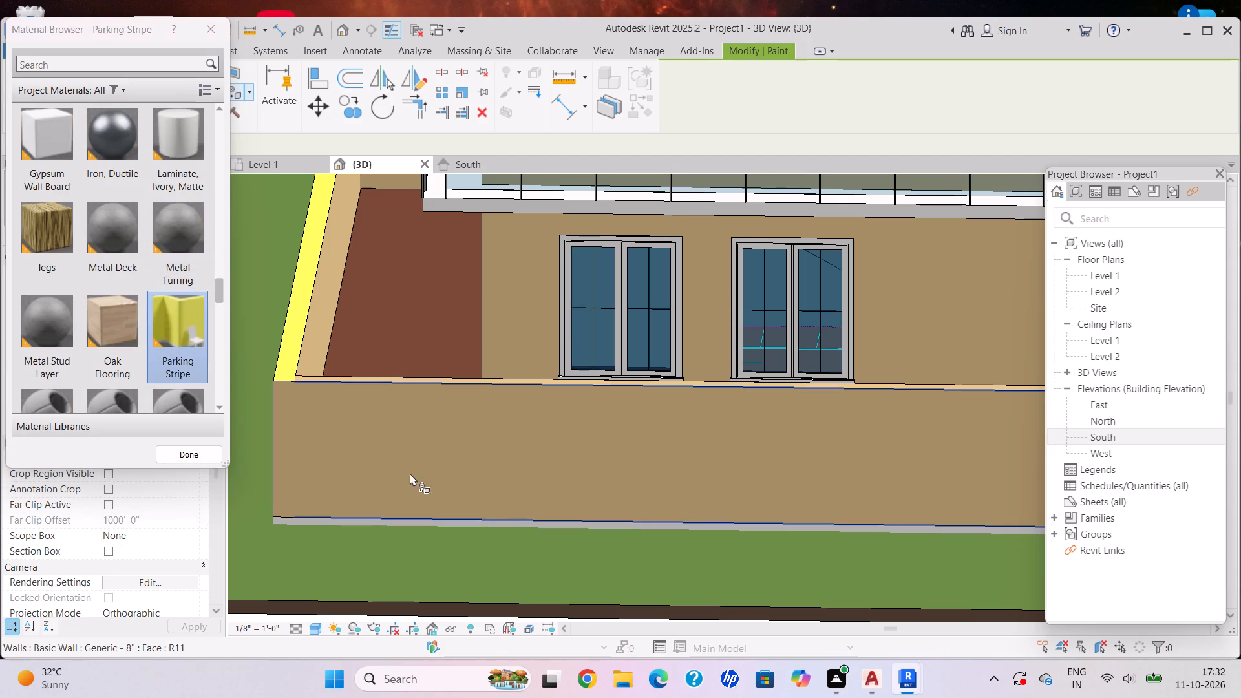
pyautogui.click(495, 478)
# Paint the top face of the long front boundary wall with Parking Stripe.
pyautogui.scroll(-5, 540, 468)
pyautogui.keyDown('shift'); pyautogui.moveTo(543, 526); pyautogui.dragTo(521, 635, button='middle'); pyautogui.keyUp('shift')
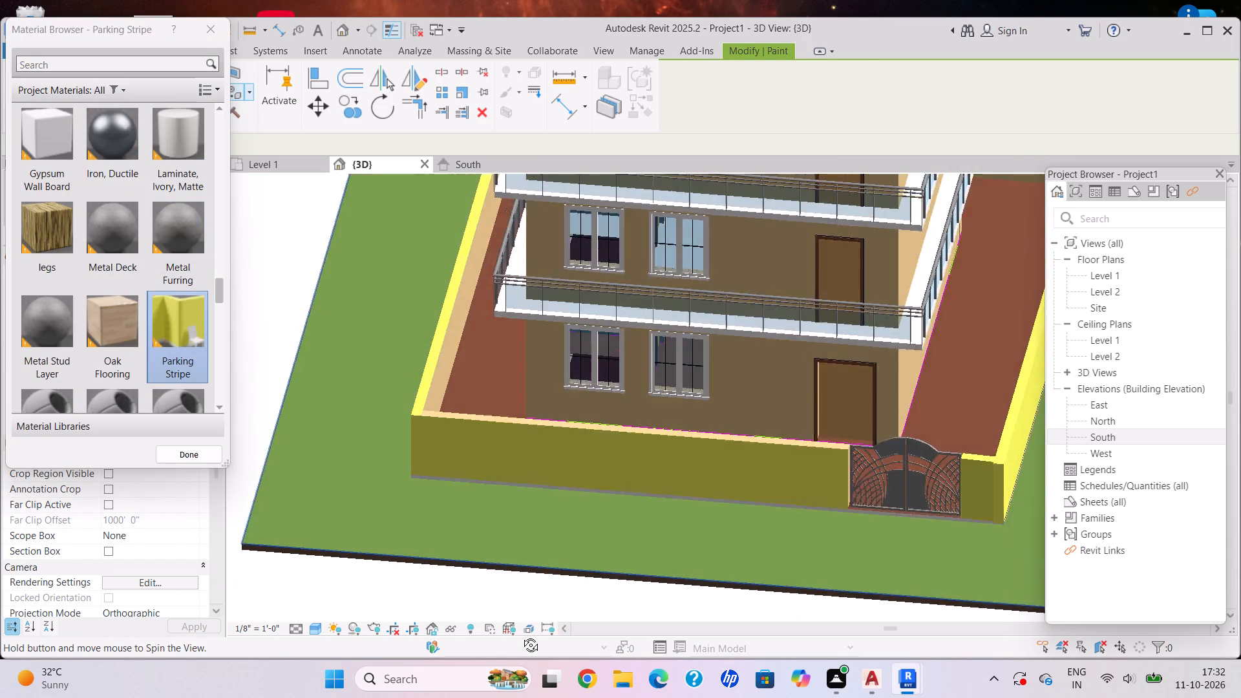
pyautogui.keyDown('shift'); pyautogui.moveTo(521, 635); pyautogui.dragTo(518, 640, button='middle'); pyautogui.keyUp('shift')
pyautogui.keyDown('shift'); pyautogui.scroll(-1, 533, 587); pyautogui.keyUp('shift')
pyautogui.scroll(9, 698, 397)
pyautogui.click(561, 463)
# Paint the inner faces of the side boundary wall farthest from the gate and the long front boundary wall with Parking Stripe.
pyautogui.scroll(-8, 560, 456)
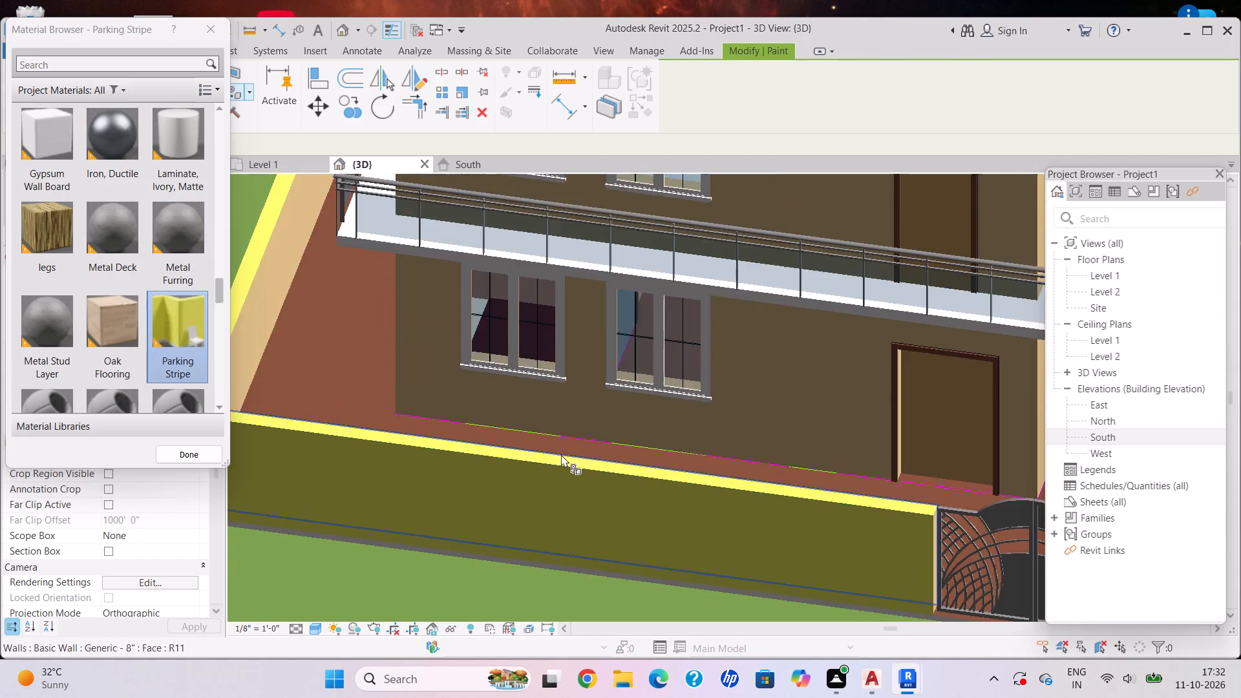
pyautogui.scroll(-8, 561, 454)
pyautogui.keyDown('shift'); pyautogui.middleClick(541, 443); pyautogui.keyUp('shift')
pyautogui.keyDown('shift'); pyautogui.moveTo(514, 452); pyautogui.dragTo(403, 404, button='middle'); pyautogui.keyUp('shift')
pyautogui.keyDown('shift'); pyautogui.middleClick(401, 403); pyautogui.keyUp('shift')
pyautogui.scroll(11, 546, 421)
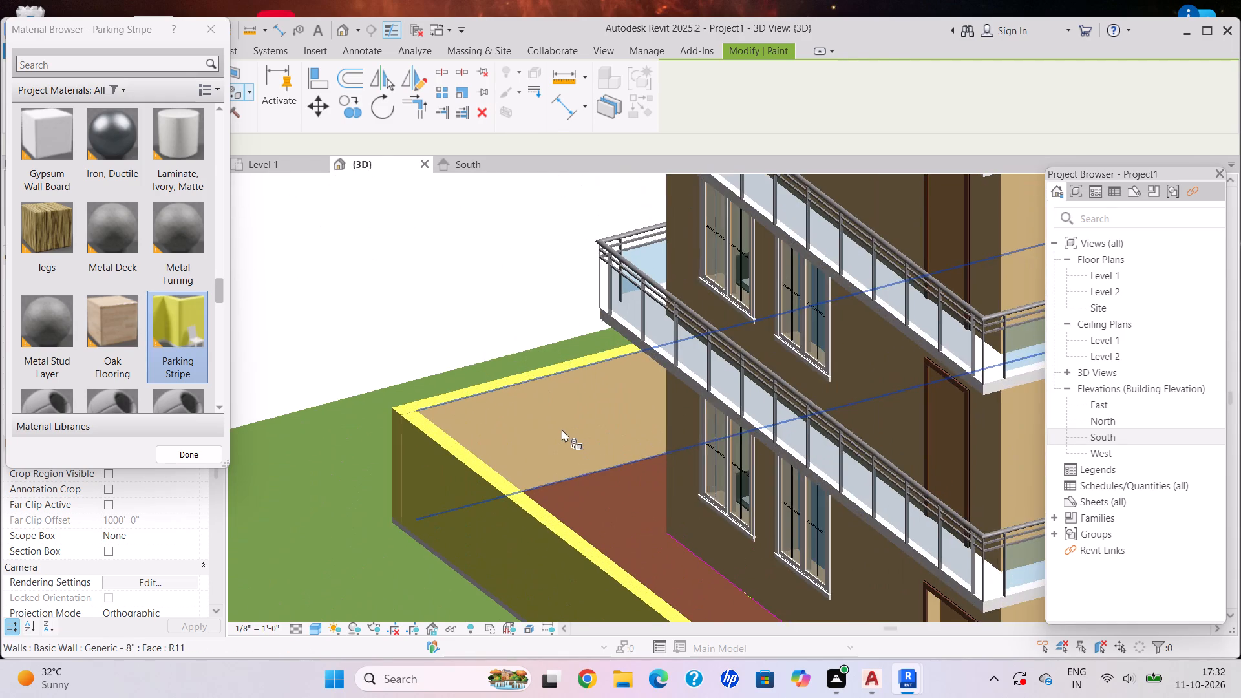
pyautogui.click(560, 428)
pyautogui.scroll(-9, 583, 463)
pyautogui.keyDown('shift'); pyautogui.moveTo(602, 477); pyautogui.dragTo(437, 436, button='middle'); pyautogui.keyUp('shift')
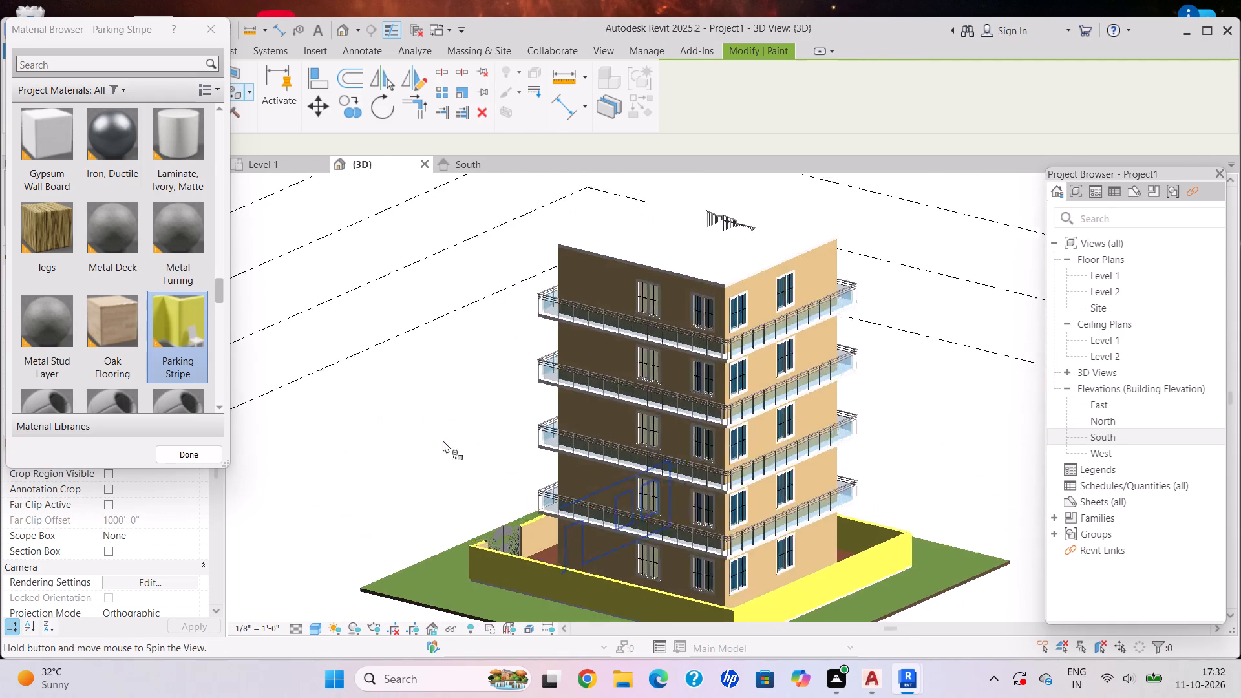
pyautogui.scroll(12, 567, 542)
pyautogui.click(504, 516)
# Paint the inner faces of the gate-side boundary wall and the rear boundary wall with Parking Stripe.
pyautogui.scroll(-5, 661, 514)
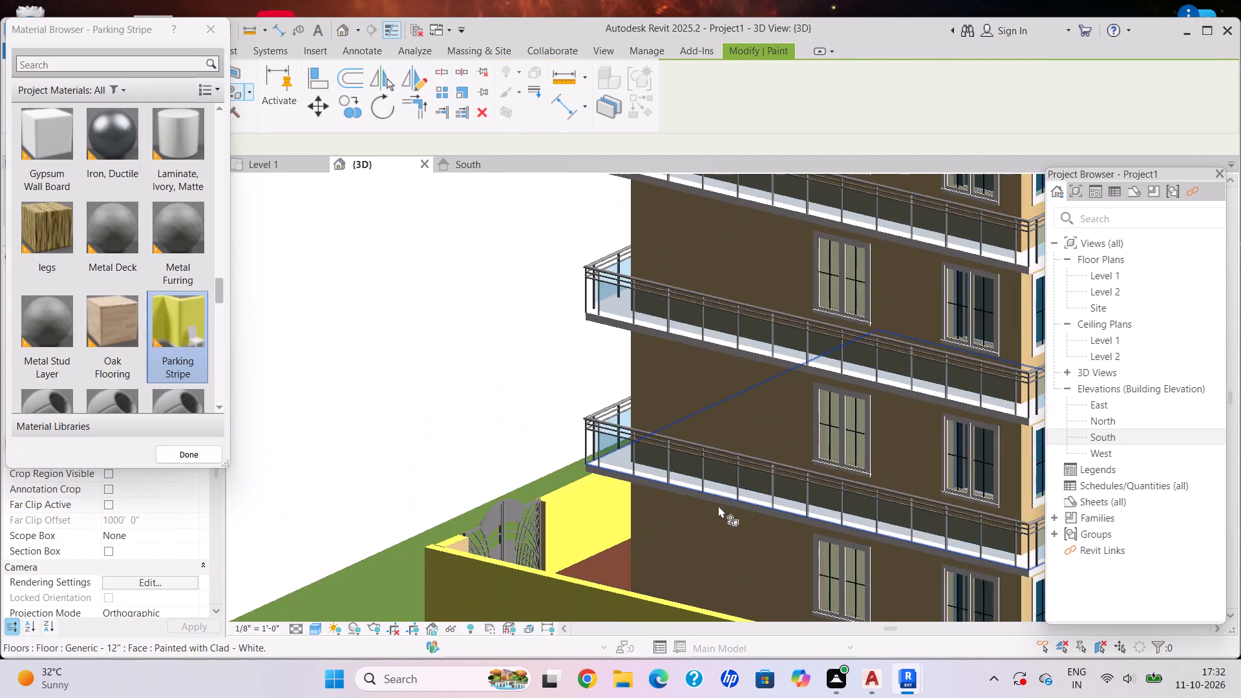
pyautogui.scroll(-4, 718, 505)
pyautogui.keyDown('shift'); pyautogui.moveTo(622, 554); pyautogui.dragTo(399, 464, button='middle'); pyautogui.keyUp('shift')
pyautogui.keyDown('shift'); pyautogui.moveTo(442, 410); pyautogui.dragTo(431, 593, button='middle'); pyautogui.keyUp('shift')
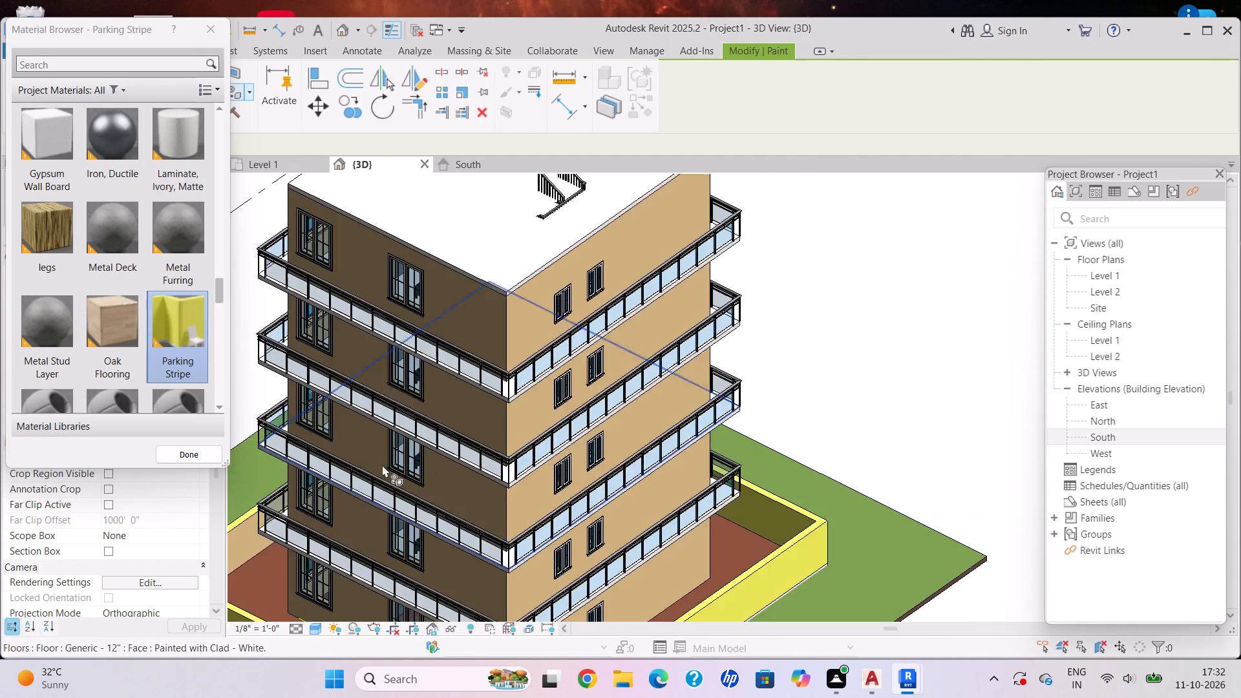
pyautogui.moveTo(394, 450); pyautogui.dragTo(714, 352, button='middle')
pyautogui.scroll(11, 573, 442)
pyautogui.click(495, 441)
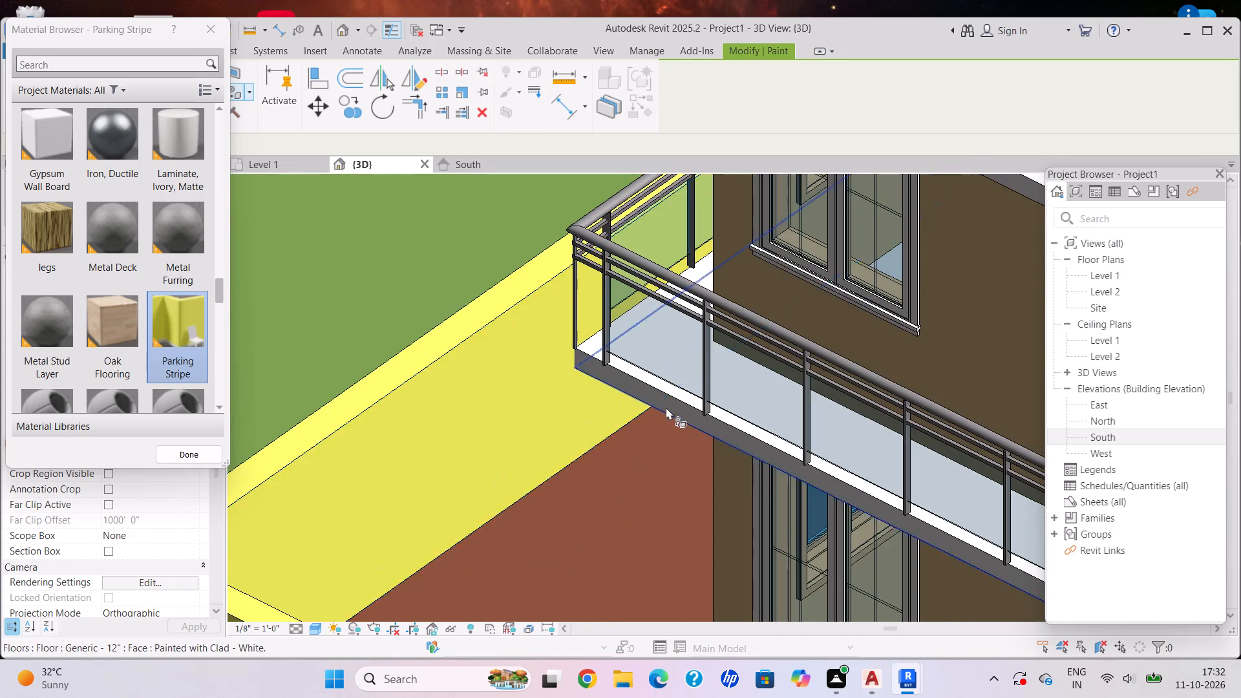
pyautogui.scroll(-17, 669, 408)
pyautogui.keyDown('shift'); pyautogui.moveTo(756, 414); pyautogui.dragTo(542, 413, button='middle'); pyautogui.keyUp('shift')
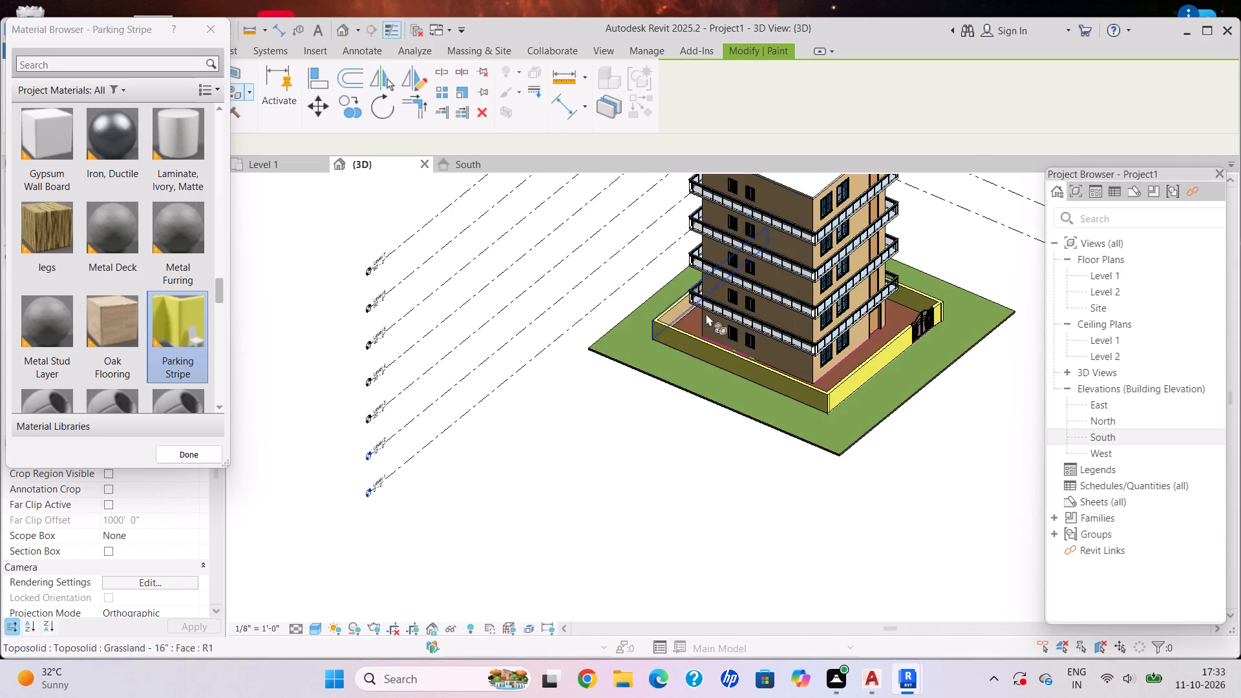
pyautogui.scroll(15, 740, 288)
pyautogui.click(616, 335)
# Paint the inner face of the short front boundary wall beside the gate with Parking Stripe.
pyautogui.scroll(-6, 787, 401)
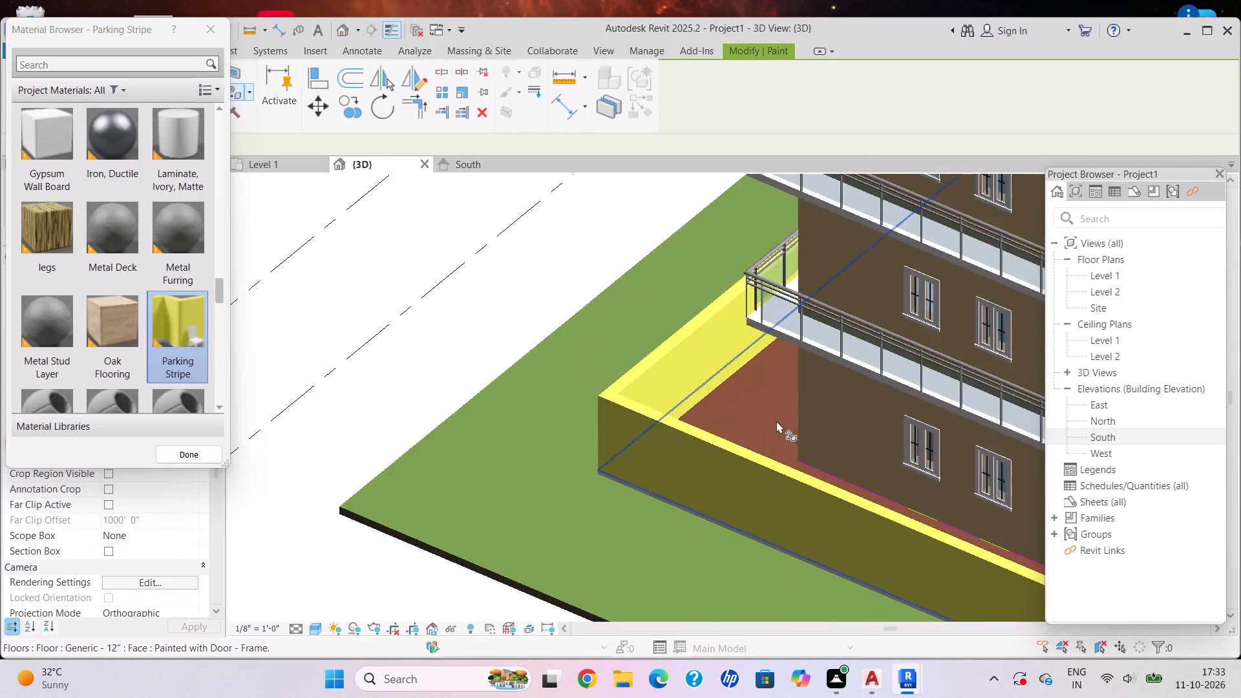
pyautogui.scroll(-5, 776, 421)
pyautogui.keyDown('shift'); pyautogui.moveTo(734, 432); pyautogui.dragTo(664, 399, button='middle'); pyautogui.keyUp('shift')
pyautogui.keyDown('shift'); pyautogui.moveTo(906, 405); pyautogui.dragTo(770, 379, button='middle'); pyautogui.keyUp('shift')
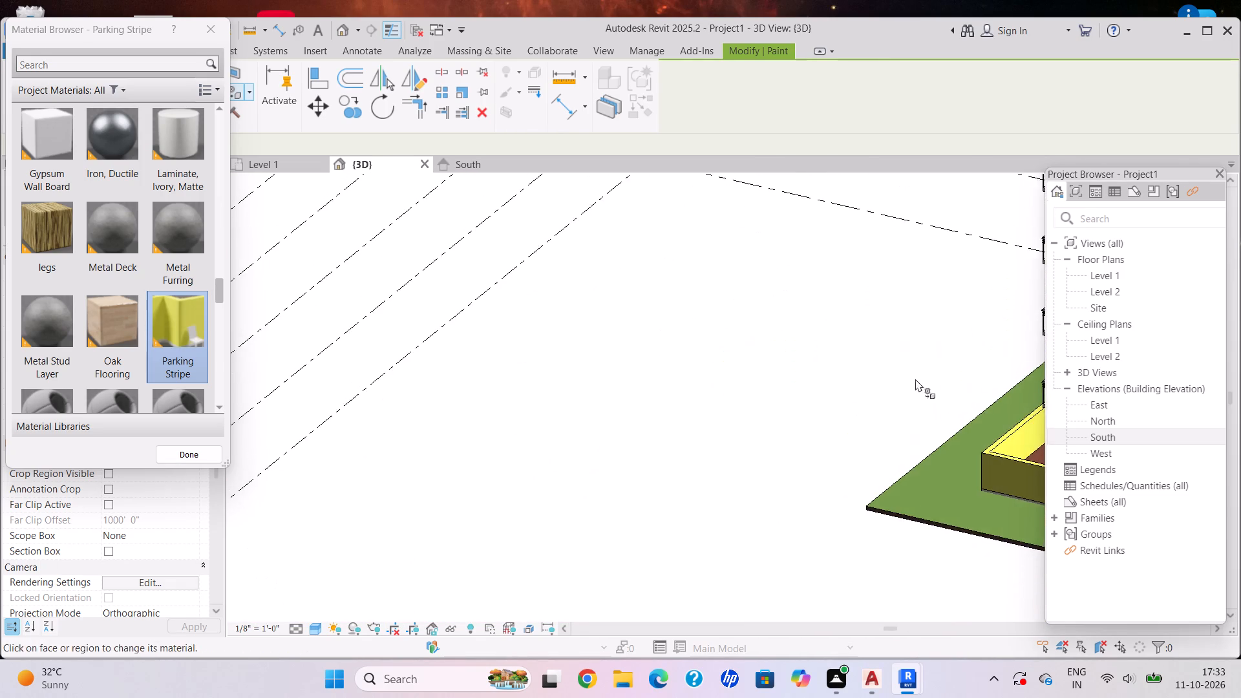
pyautogui.moveTo(917, 385); pyautogui.dragTo(394, 381, button='middle')
pyautogui.keyDown('shift'); pyautogui.moveTo(922, 416); pyautogui.dragTo(584, 590, button='middle'); pyautogui.keyUp('shift')
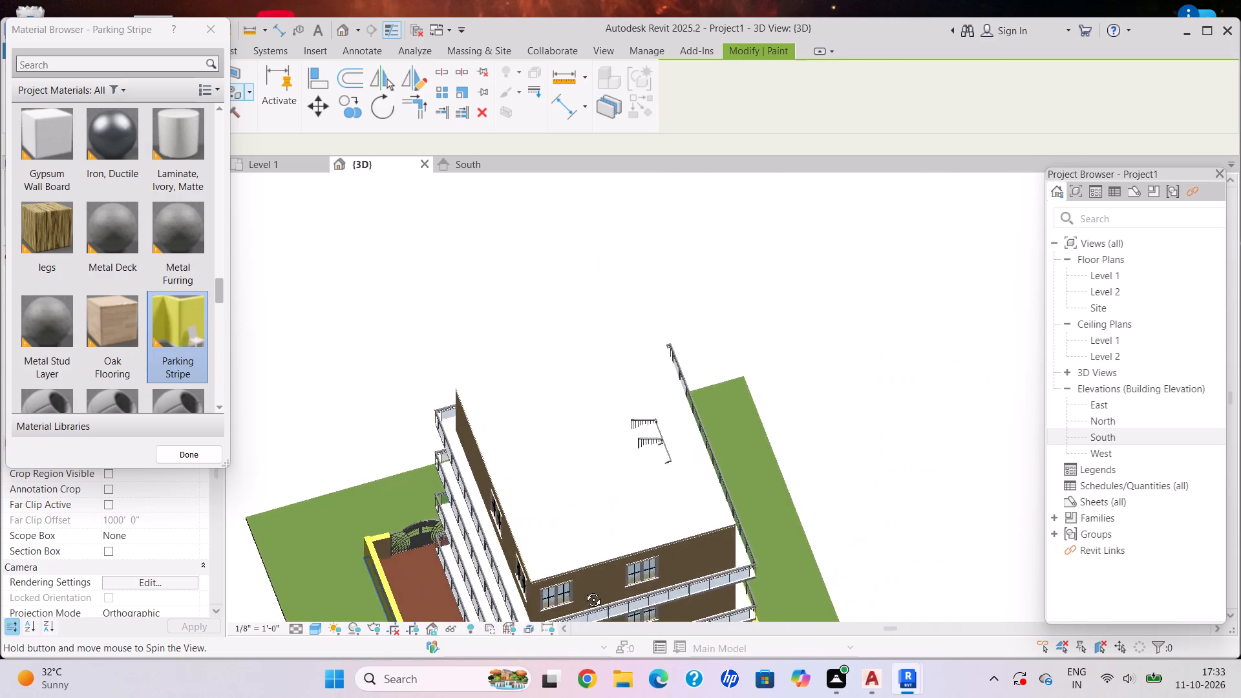
pyautogui.keyDown('shift'); pyautogui.moveTo(584, 590); pyautogui.dragTo(560, 374, button='middle'); pyautogui.keyUp('shift')
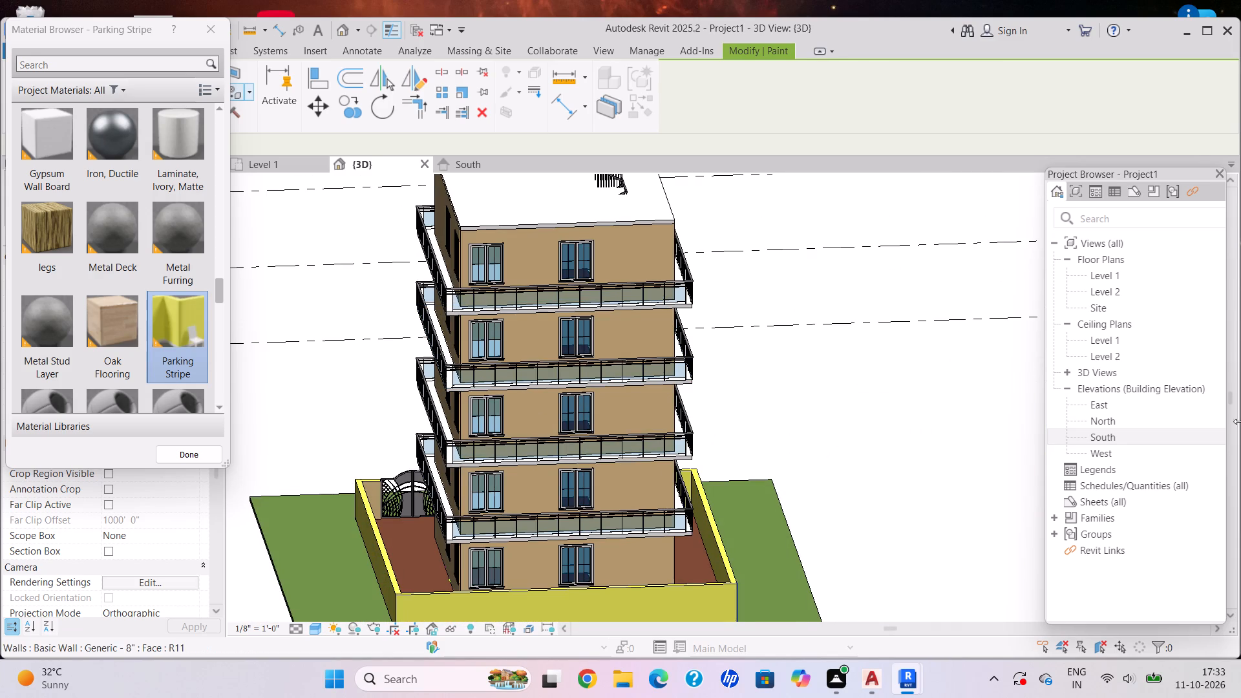
pyautogui.keyDown('shift'); pyautogui.middleClick(402, 516); pyautogui.keyUp('shift')
pyautogui.keyDown('shift'); pyautogui.moveTo(393, 516); pyautogui.dragTo(357, 520, button='middle'); pyautogui.keyUp('shift')
pyautogui.keyDown('shift'); pyautogui.moveTo(348, 523); pyautogui.dragTo(339, 518, button='middle'); pyautogui.keyUp('shift')
pyautogui.moveTo(408, 463); pyautogui.dragTo(563, 501, button='middle')
pyautogui.keyDown('shift'); pyautogui.moveTo(577, 476); pyautogui.dragTo(597, 487, button='middle'); pyautogui.keyUp('shift')
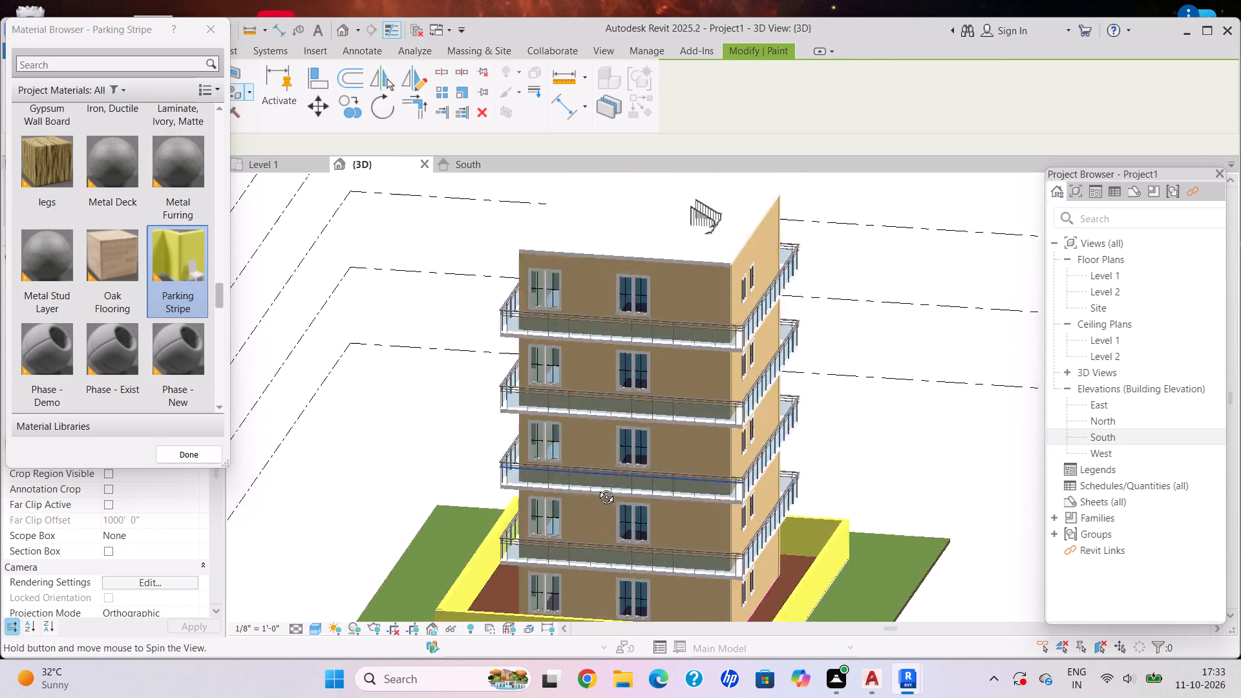
pyautogui.keyDown('shift'); pyautogui.moveTo(597, 487); pyautogui.dragTo(619, 507, button='middle'); pyautogui.keyUp('shift')
pyautogui.scroll(10, 536, 526)
pyautogui.click(518, 536)
# Examine the boundary walls around the plot for unpainted faces and end the Paint command.
pyautogui.scroll(-4, 525, 535)
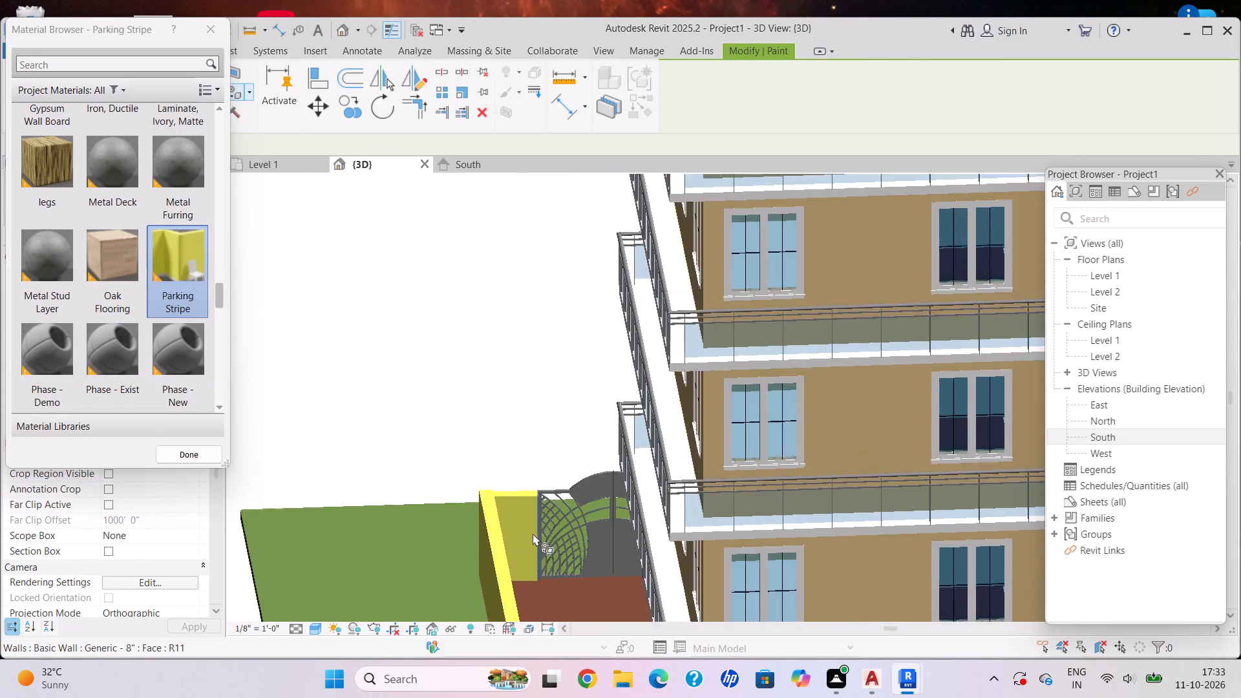
pyautogui.keyDown('shift'); pyautogui.moveTo(536, 532); pyautogui.dragTo(648, 607, button='middle'); pyautogui.keyUp('shift')
pyautogui.moveTo(723, 545); pyautogui.dragTo(523, 428, button='middle')
pyautogui.keyDown('shift'); pyautogui.moveTo(675, 533); pyautogui.dragTo(701, 549, button='middle'); pyautogui.keyUp('shift')
pyautogui.keyDown('shift'); pyautogui.moveTo(719, 559); pyautogui.dragTo(798, 560, button='middle'); pyautogui.keyUp('shift')
pyautogui.keyDown('shift'); pyautogui.scroll(1, 781, 571); pyautogui.keyUp('shift')
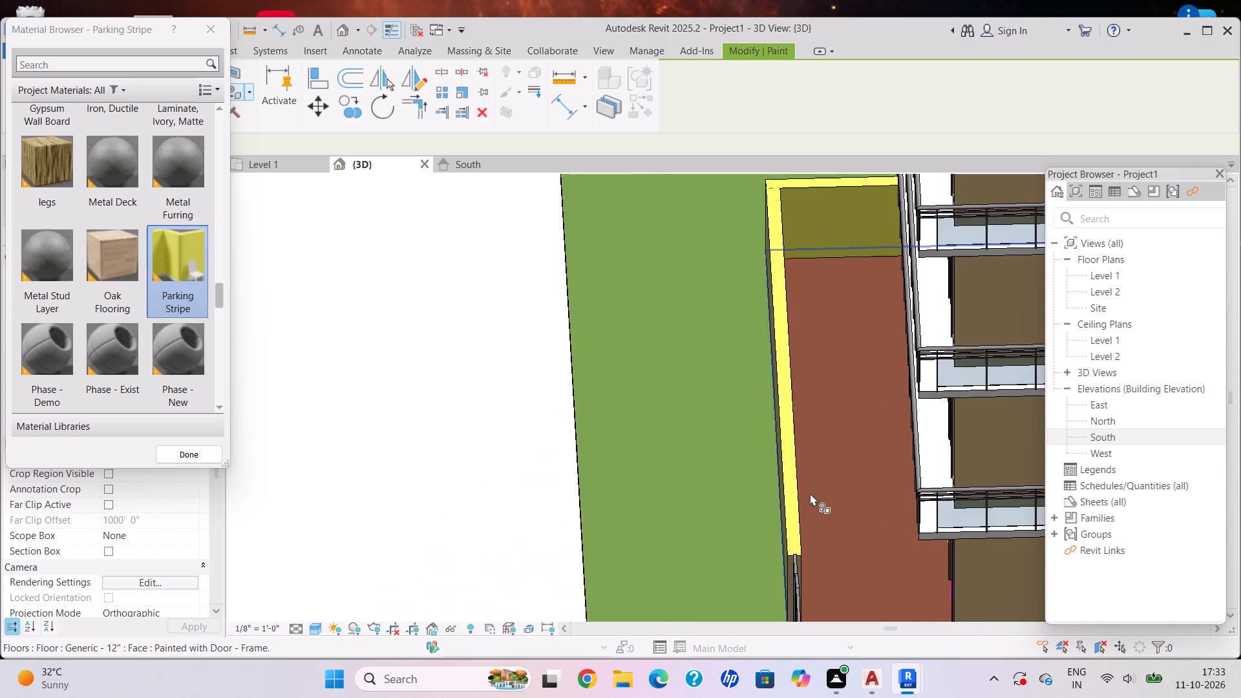
pyautogui.scroll(-3, 801, 453)
pyautogui.keyDown('shift'); pyautogui.moveTo(793, 445); pyautogui.dragTo(1013, 313, button='middle'); pyautogui.keyUp('shift')
pyautogui.keyDown('shift'); pyautogui.scroll(1, 1013, 313); pyautogui.keyUp('shift')
pyautogui.moveTo(823, 289); pyautogui.dragTo(501, 390, button='middle')
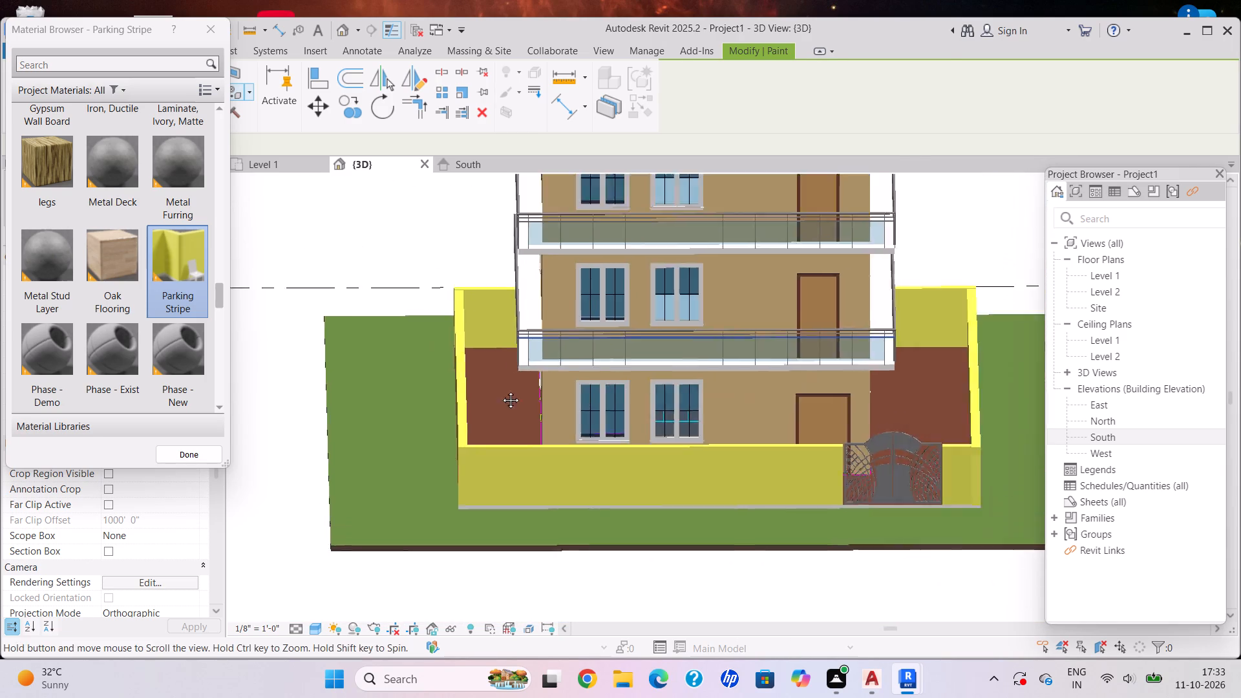
pyautogui.moveTo(501, 390); pyautogui.dragTo(461, 400, button='middle')
pyautogui.keyDown('shift'); pyautogui.middleClick(529, 413); pyautogui.keyUp('shift')
pyautogui.keyDown('shift'); pyautogui.moveTo(549, 443); pyautogui.dragTo(542, 447, button='middle'); pyautogui.keyUp('shift')
pyautogui.moveTo(648, 438); pyautogui.dragTo(684, 438, button='middle')
pyautogui.middleClick(717, 437)
pyautogui.press('Escape')
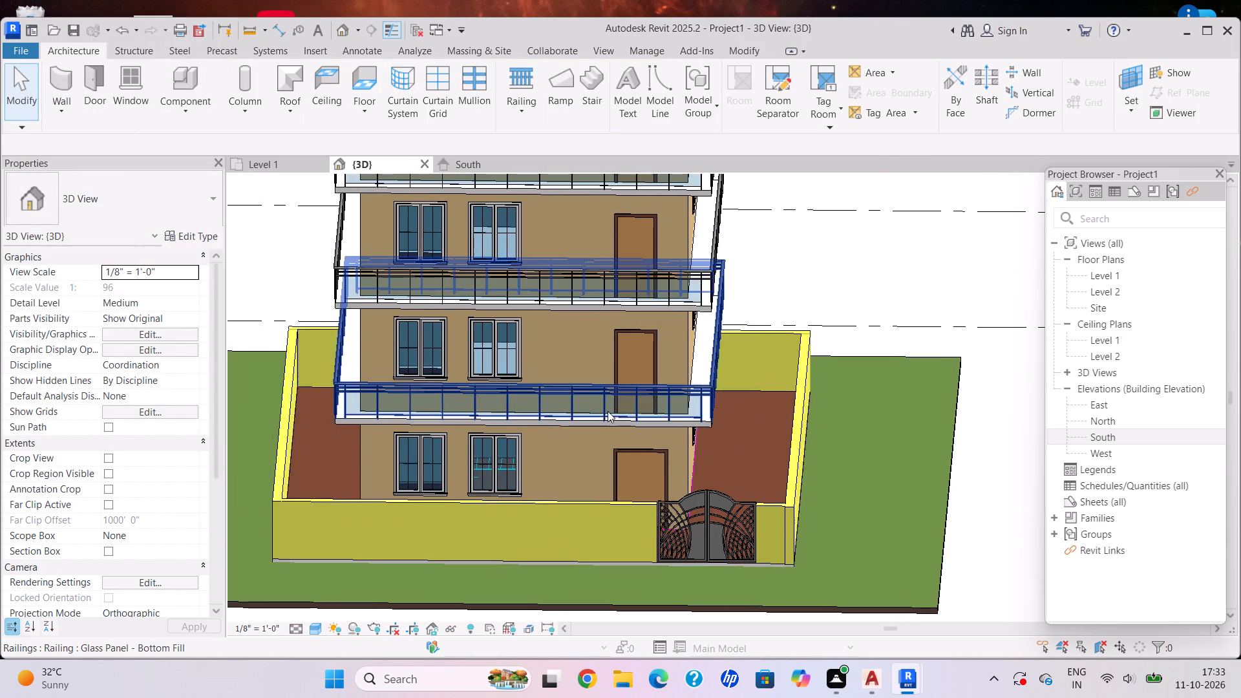
# Examine the whole building in 3D, including its roof, balconies, front facade, gate and boundary walls.
pyautogui.scroll(-8, 608, 411)
pyautogui.scroll(6, 617, 374)
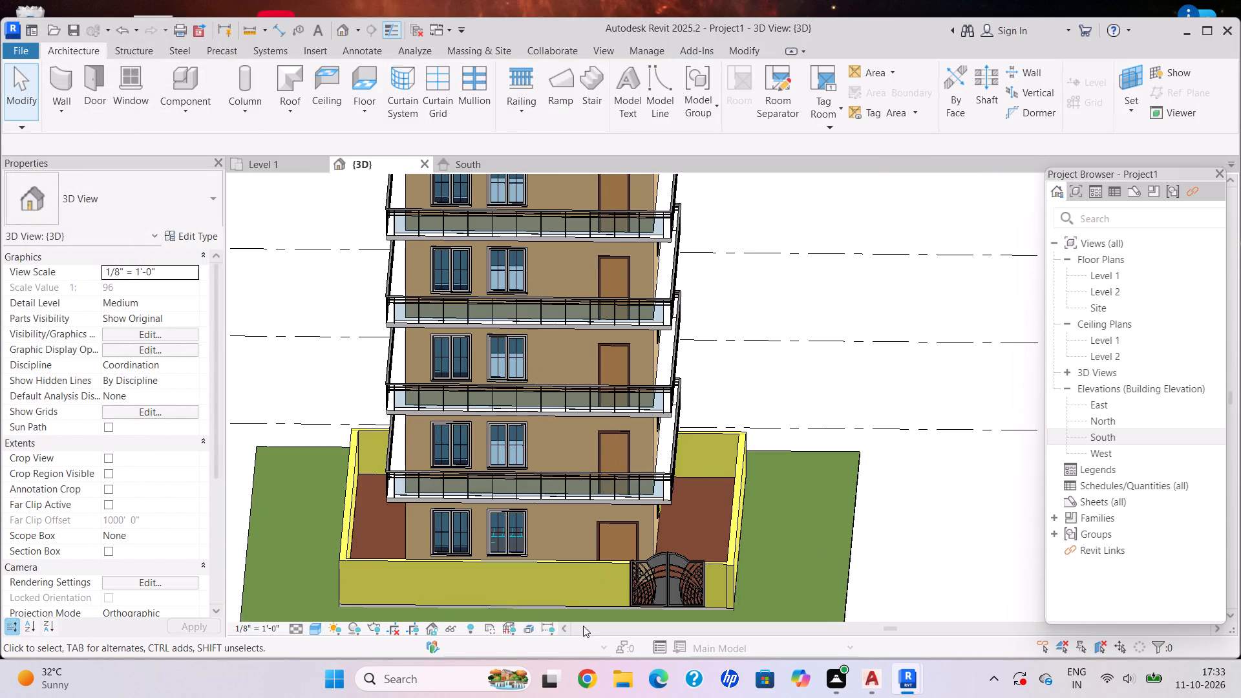
pyautogui.keyDown('shift'); pyautogui.moveTo(577, 603); pyautogui.dragTo(560, 586, button='middle'); pyautogui.keyUp('shift')
pyautogui.scroll(-3, 555, 396)
pyautogui.keyDown('shift'); pyautogui.moveTo(558, 460); pyautogui.dragTo(554, 497, button='middle'); pyautogui.keyUp('shift')
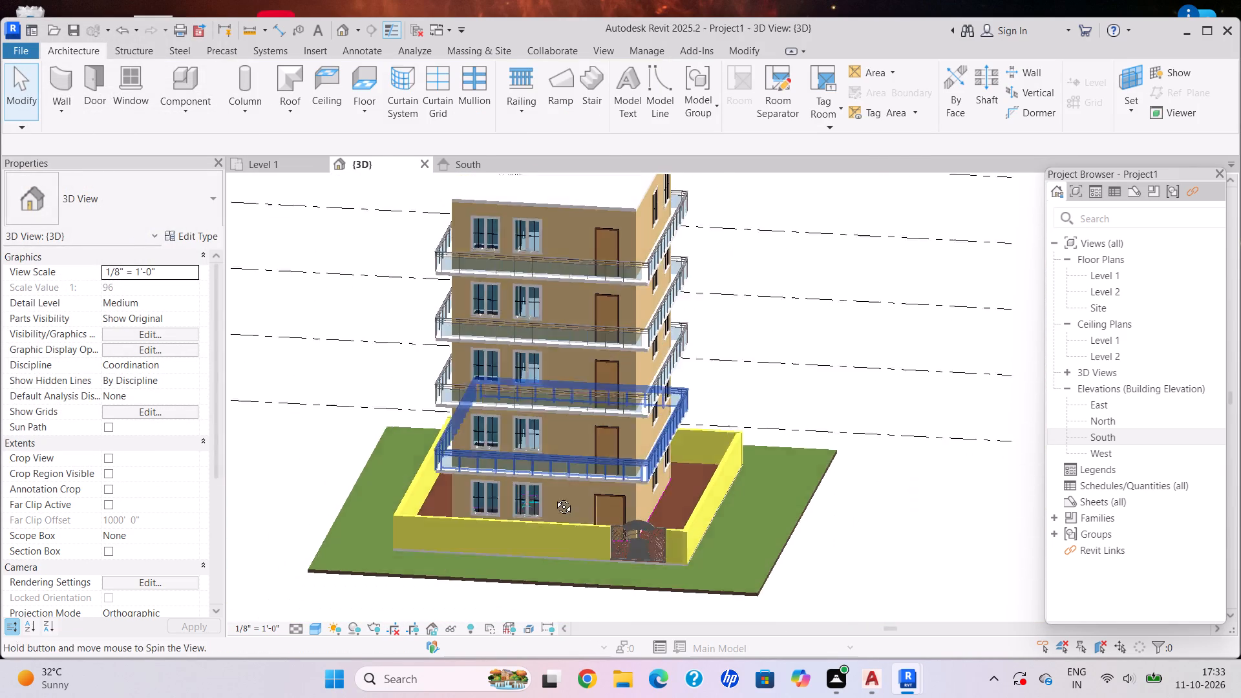
pyautogui.keyDown('shift'); pyautogui.moveTo(554, 497); pyautogui.dragTo(554, 496, button='middle'); pyautogui.keyUp('shift')
pyautogui.moveTo(654, 521); pyautogui.dragTo(664, 587, button='middle')
pyautogui.scroll(4, 644, 319)
pyautogui.scroll(-2, 531, 454)
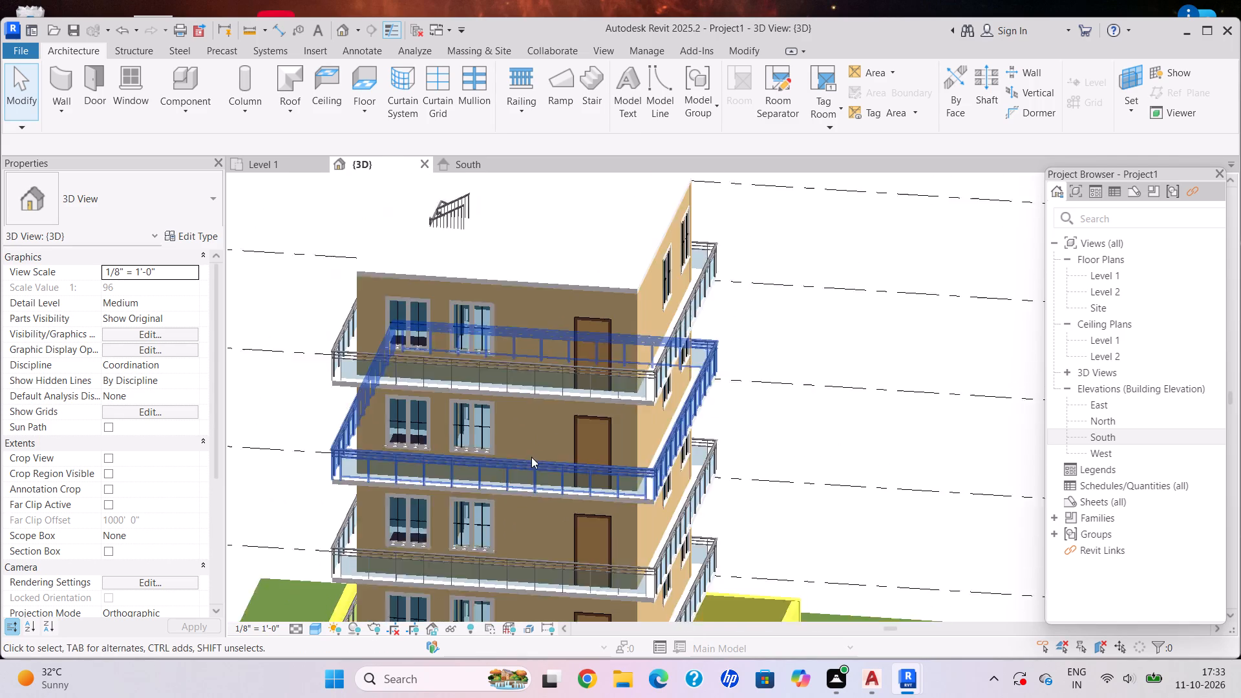
pyautogui.keyDown('shift'); pyautogui.moveTo(542, 411); pyautogui.dragTo(577, 363, button='middle'); pyautogui.keyUp('shift')
pyautogui.keyDown('shift'); pyautogui.moveTo(577, 355); pyautogui.dragTo(577, 346, button='middle'); pyautogui.keyUp('shift')
pyautogui.keyDown('shift'); pyautogui.middleClick(577, 344); pyautogui.keyUp('shift')
pyautogui.keyDown('shift'); pyautogui.moveTo(569, 339); pyautogui.dragTo(548, 325, button='middle'); pyautogui.keyUp('shift')
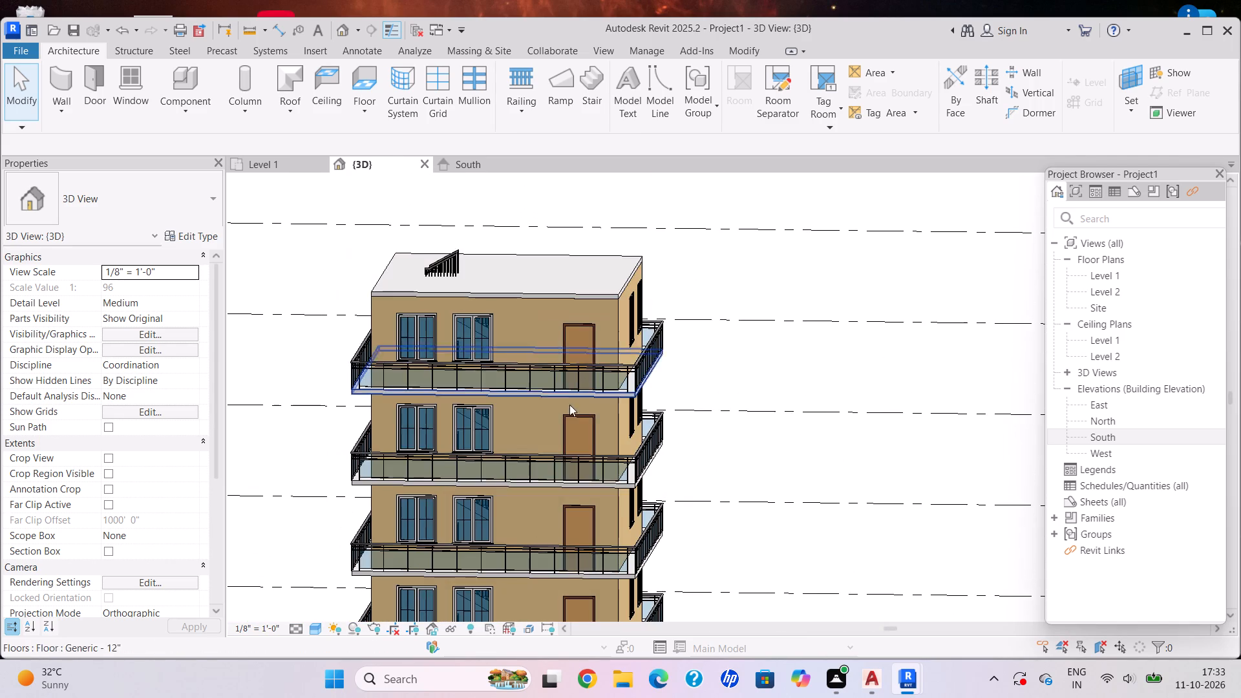
pyautogui.moveTo(727, 300); pyautogui.dragTo(741, 260, button='middle')
pyautogui.scroll(-2, 677, 450)
pyautogui.keyDown('shift'); pyautogui.moveTo(545, 461); pyautogui.dragTo(496, 462, button='middle'); pyautogui.keyUp('shift')
pyautogui.scroll(-2, 696, 512)
pyautogui.keyDown('shift'); pyautogui.moveTo(735, 556); pyautogui.dragTo(723, 559, button='middle'); pyautogui.keyUp('shift')
pyautogui.keyDown('shift'); pyautogui.moveTo(717, 561); pyautogui.dragTo(349, 426, button='middle'); pyautogui.keyUp('shift')
pyautogui.keyDown('shift'); pyautogui.moveTo(319, 419); pyautogui.dragTo(223, 450, button='middle'); pyautogui.keyUp('shift')
pyautogui.keyDown('shift'); pyautogui.moveTo(200, 482); pyautogui.dragTo(217, 494, button='middle'); pyautogui.keyUp('shift')
pyautogui.keyDown('shift'); pyautogui.middleClick(564, 553); pyautogui.keyUp('shift')
pyautogui.scroll(-1, 536, 467)
pyautogui.keyDown('shift'); pyautogui.middleClick(380, 573); pyautogui.keyUp('shift')
pyautogui.scroll(-4, 758, 418)
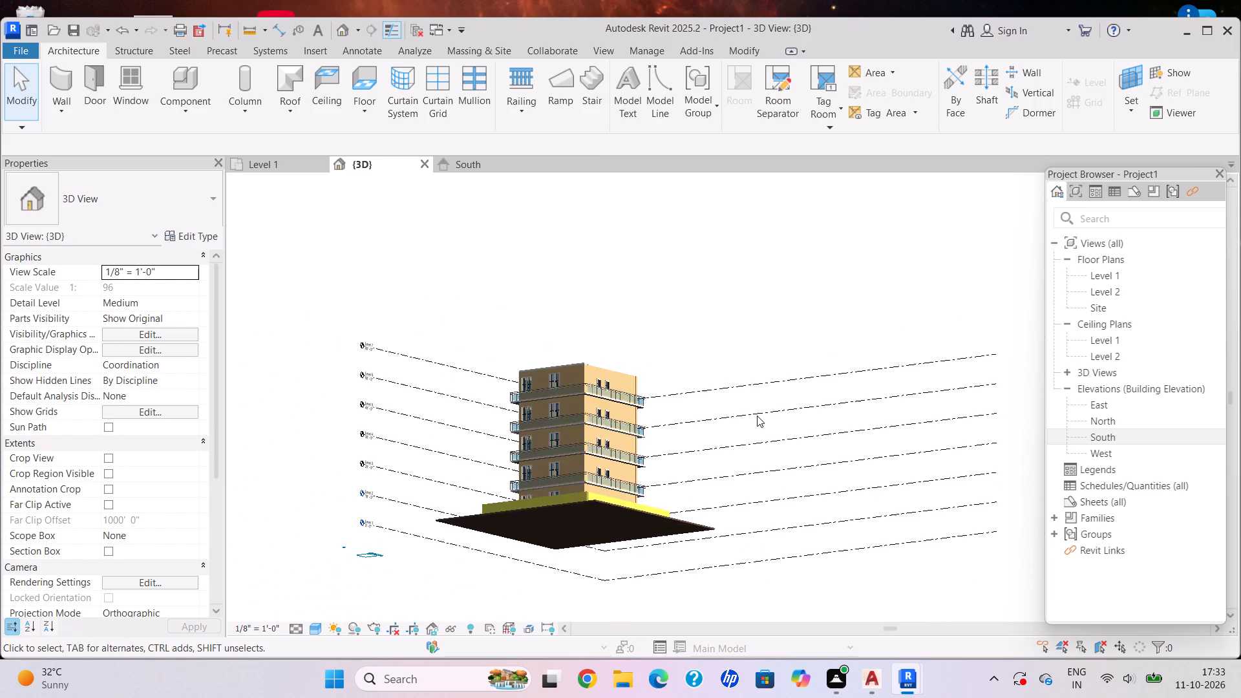
pyautogui.keyDown('shift'); pyautogui.moveTo(743, 418); pyautogui.dragTo(312, 392, button='middle'); pyautogui.keyUp('shift')
pyautogui.keyDown('shift'); pyautogui.moveTo(684, 475); pyautogui.dragTo(722, 554, button='middle'); pyautogui.keyUp('shift')
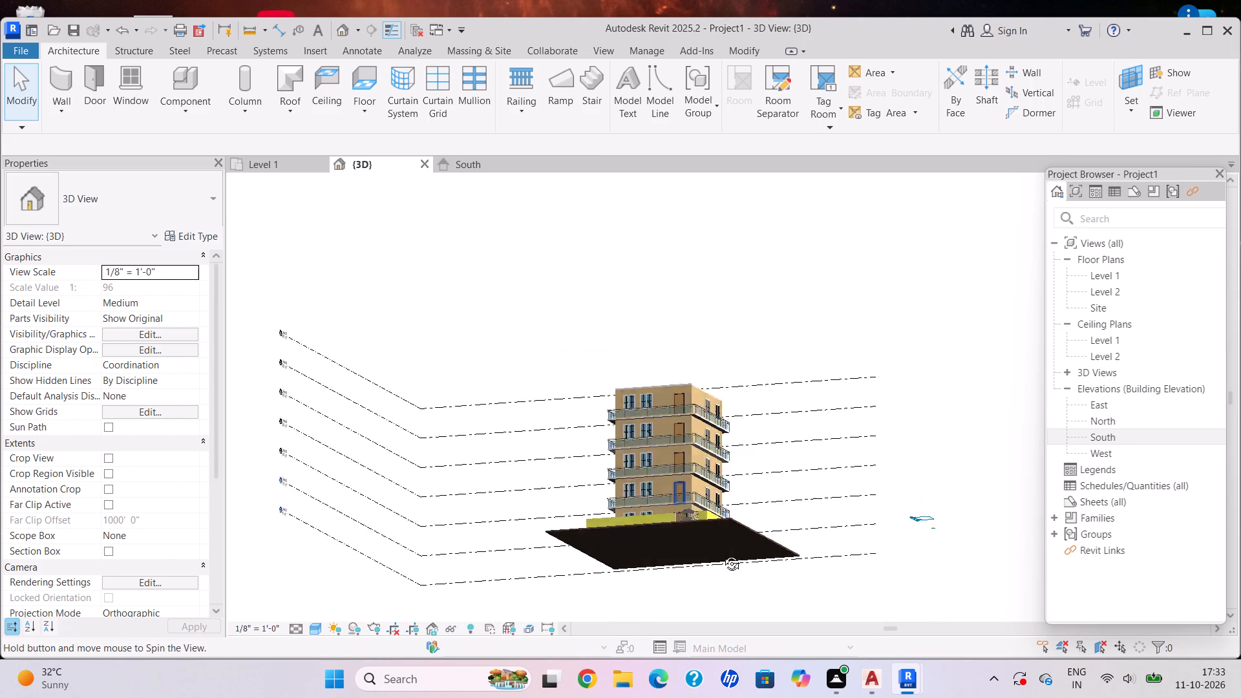
pyautogui.keyDown('shift'); pyautogui.moveTo(722, 554); pyautogui.dragTo(729, 644, button='middle'); pyautogui.keyUp('shift')
pyautogui.scroll(5, 653, 435)
pyautogui.scroll(-1, 657, 436)
pyautogui.scroll(1, 810, 579)
pyautogui.scroll(-1, 810, 579)
pyautogui.scroll(2, 810, 579)
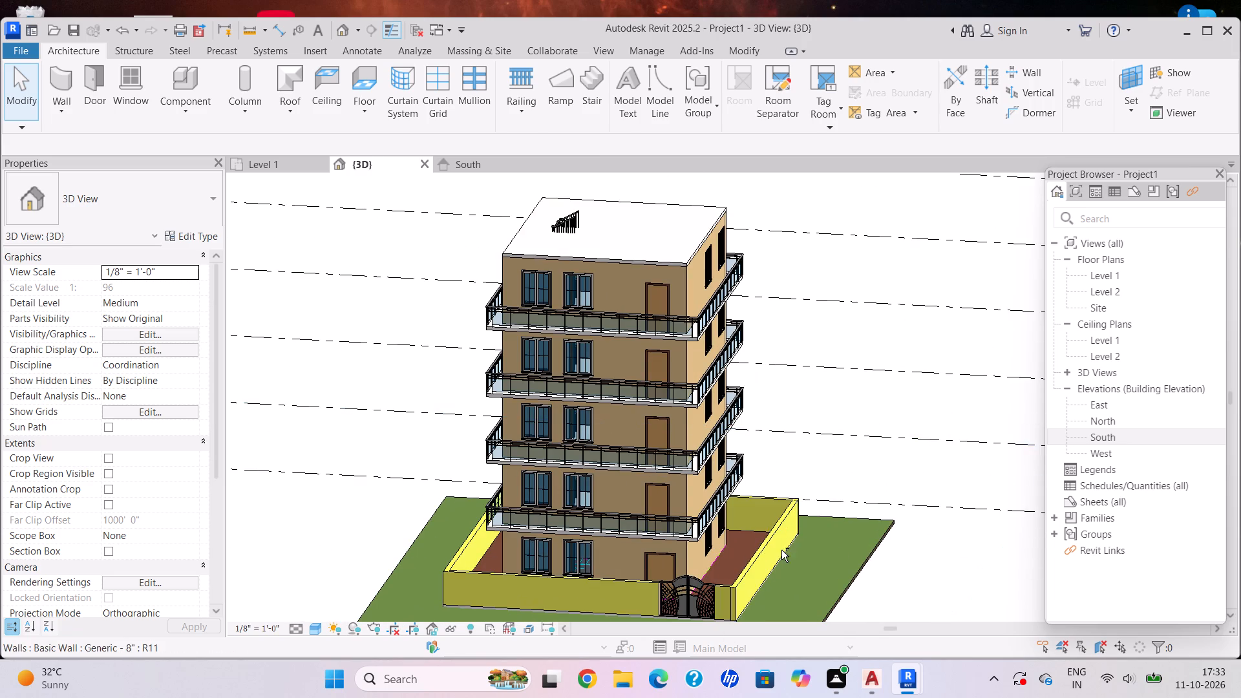
pyautogui.keyDown('shift'); pyautogui.moveTo(789, 550); pyautogui.dragTo(820, 523, button='middle'); pyautogui.keyUp('shift')
pyautogui.moveTo(815, 462); pyautogui.dragTo(816, 455, button='middle')
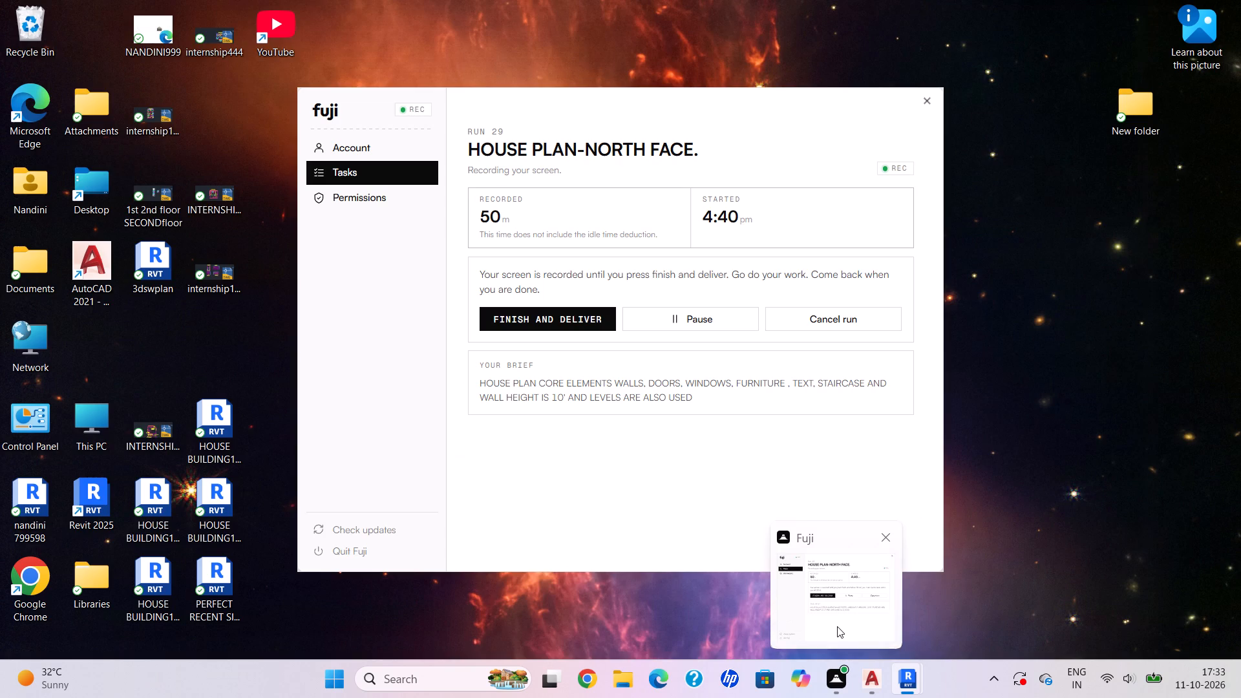
pyautogui.keyDown('shift'); pyautogui.moveTo(649, 543); pyautogui.dragTo(641, 536, button='middle'); pyautogui.keyUp('shift')
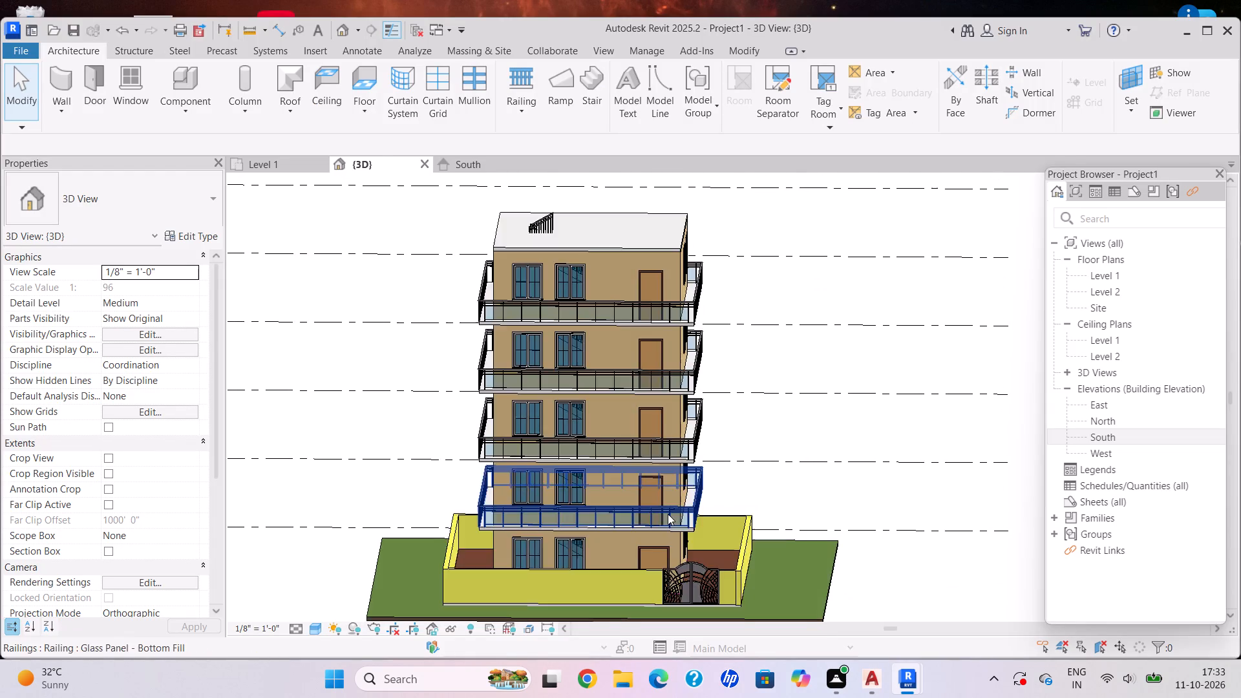
pyautogui.moveTo(681, 504); pyautogui.dragTo(730, 441, button='middle')
pyautogui.scroll(4, 678, 521)
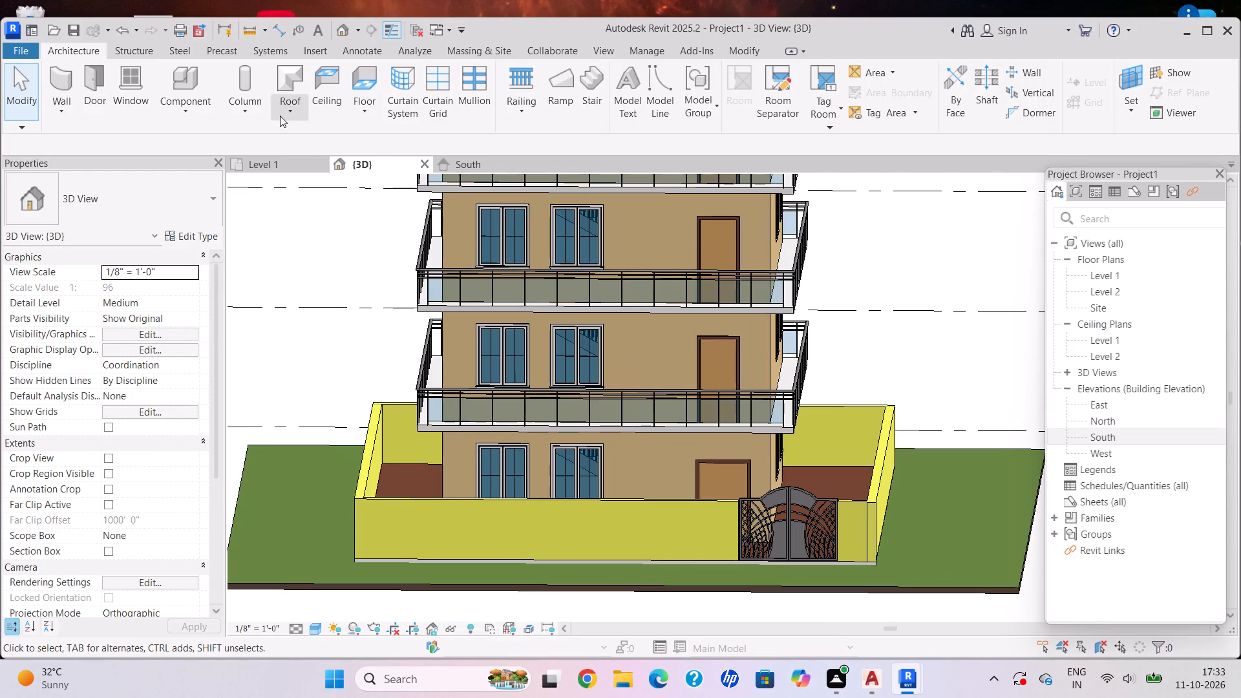
pyautogui.press('Escape')
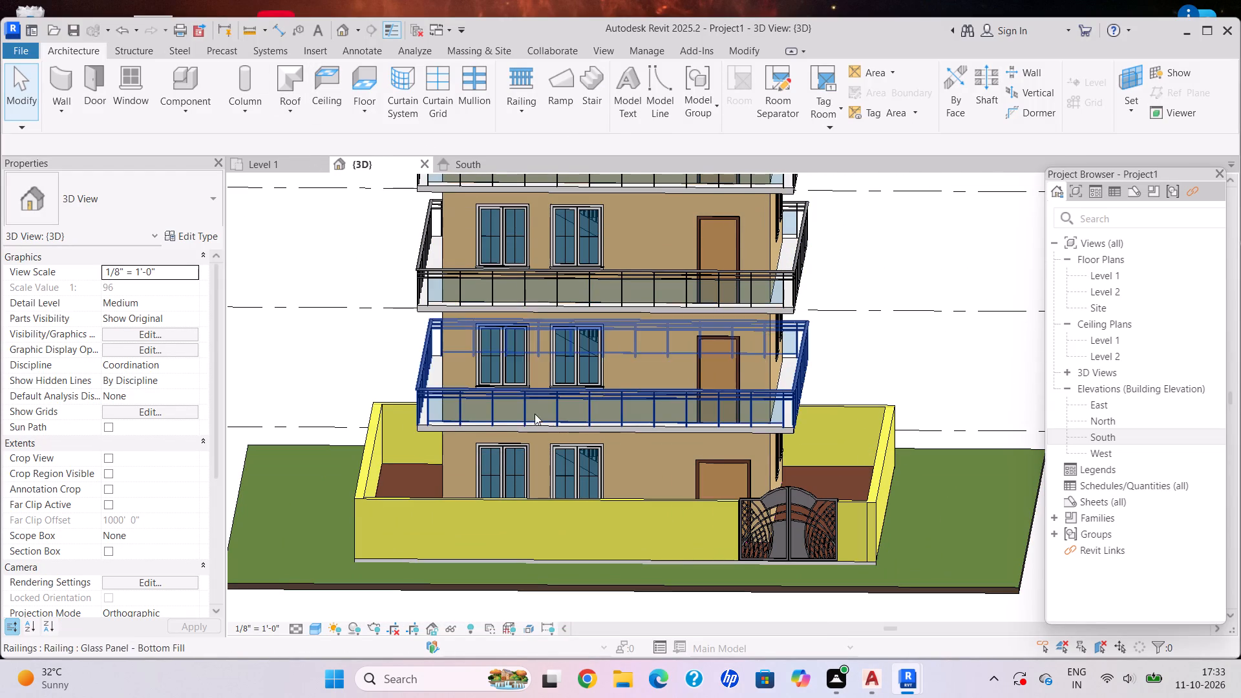
pyautogui.press('Escape')
# Create a new in-place component in the Generic Models category, keeping the name Generic Models 1.
pyautogui.click(189, 101)
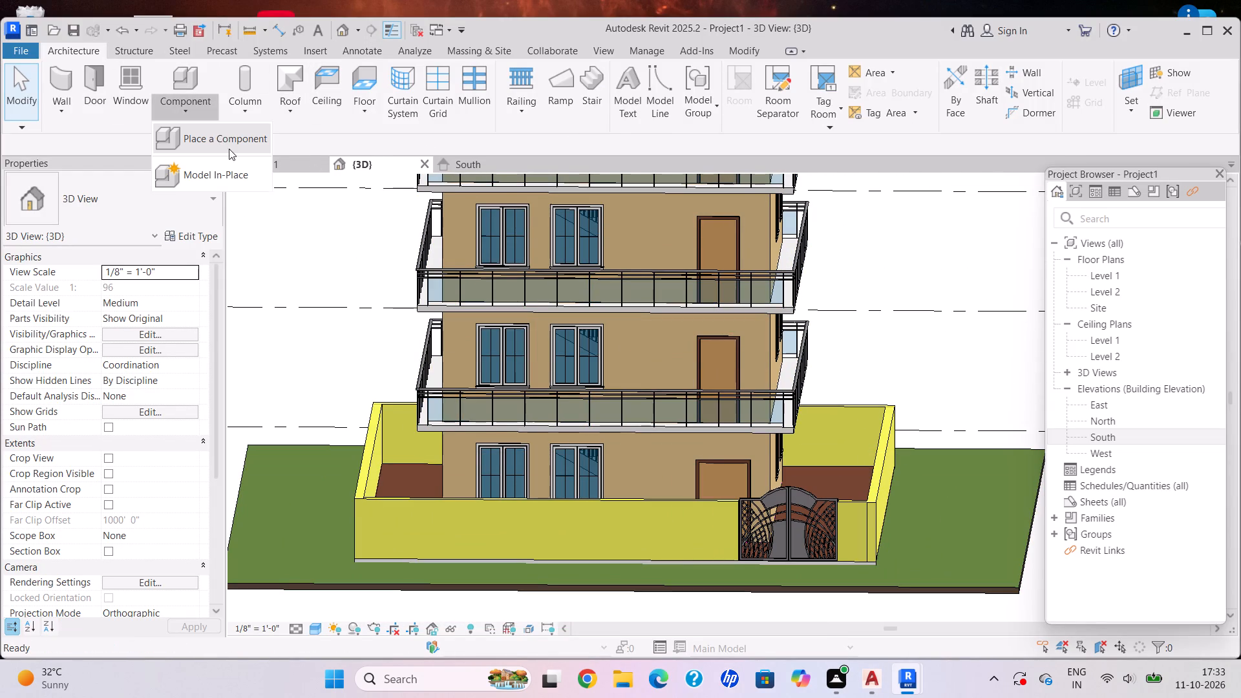
pyautogui.click(241, 180)
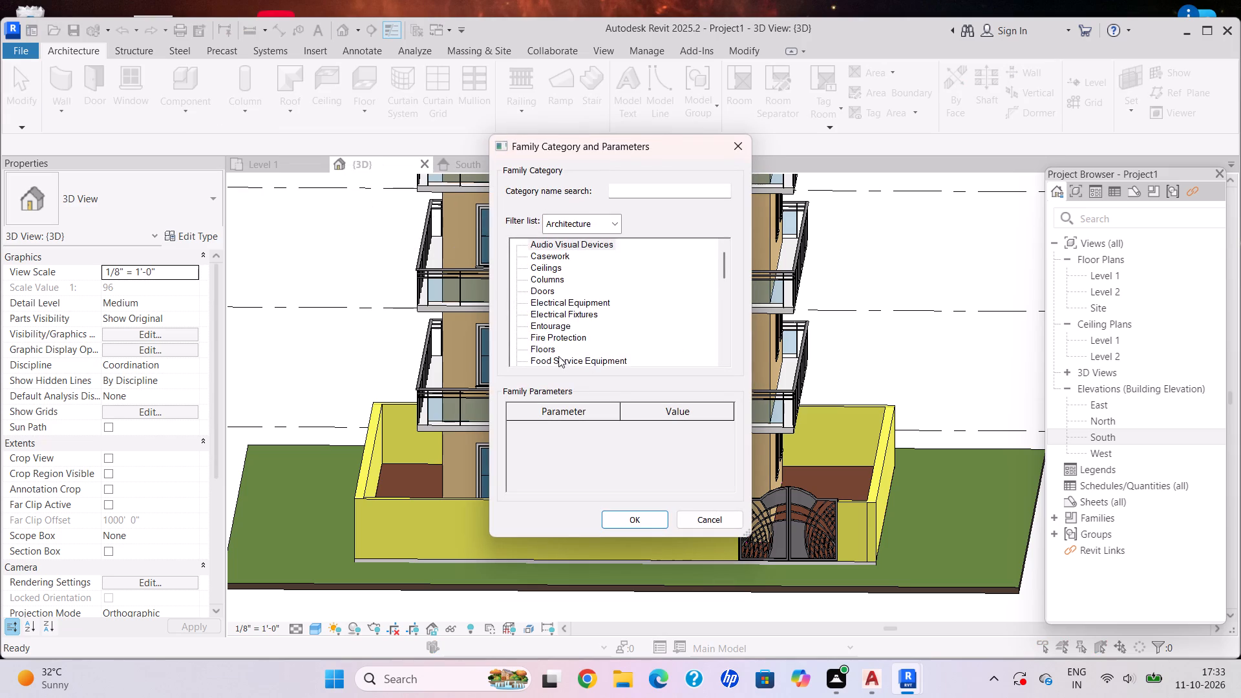
pyautogui.scroll(-6, 563, 352)
pyautogui.click(589, 326)
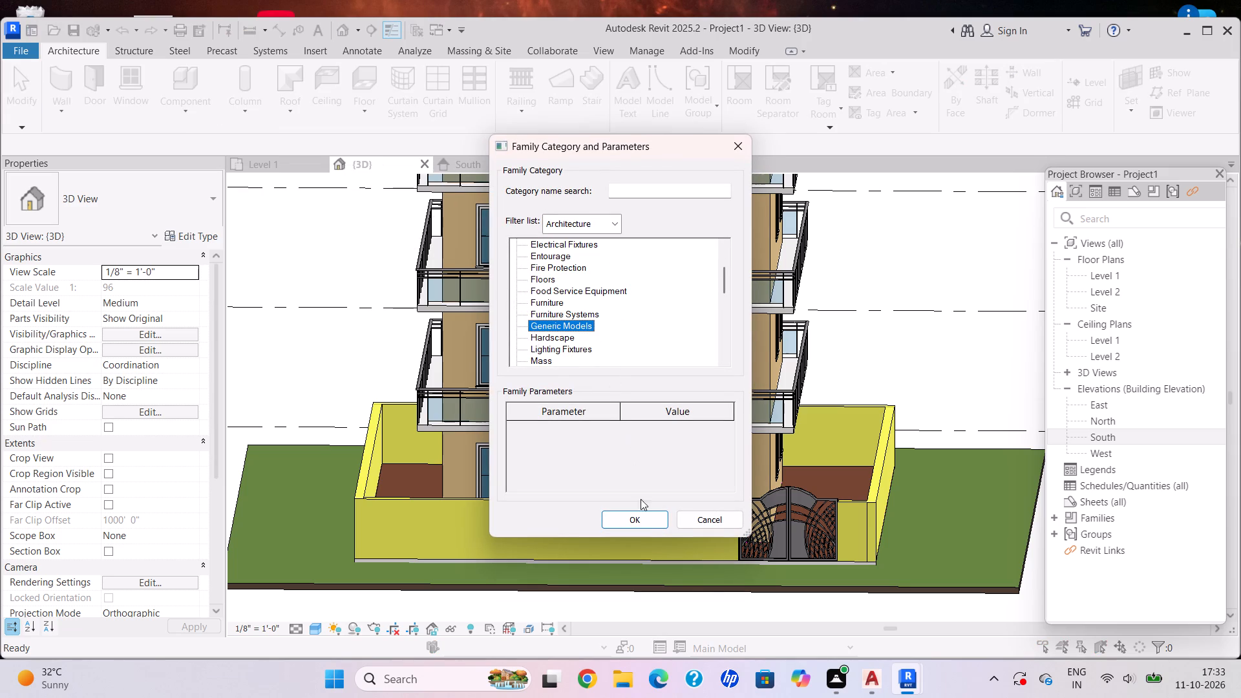
pyautogui.click(644, 518)
pyautogui.click(454, 369)
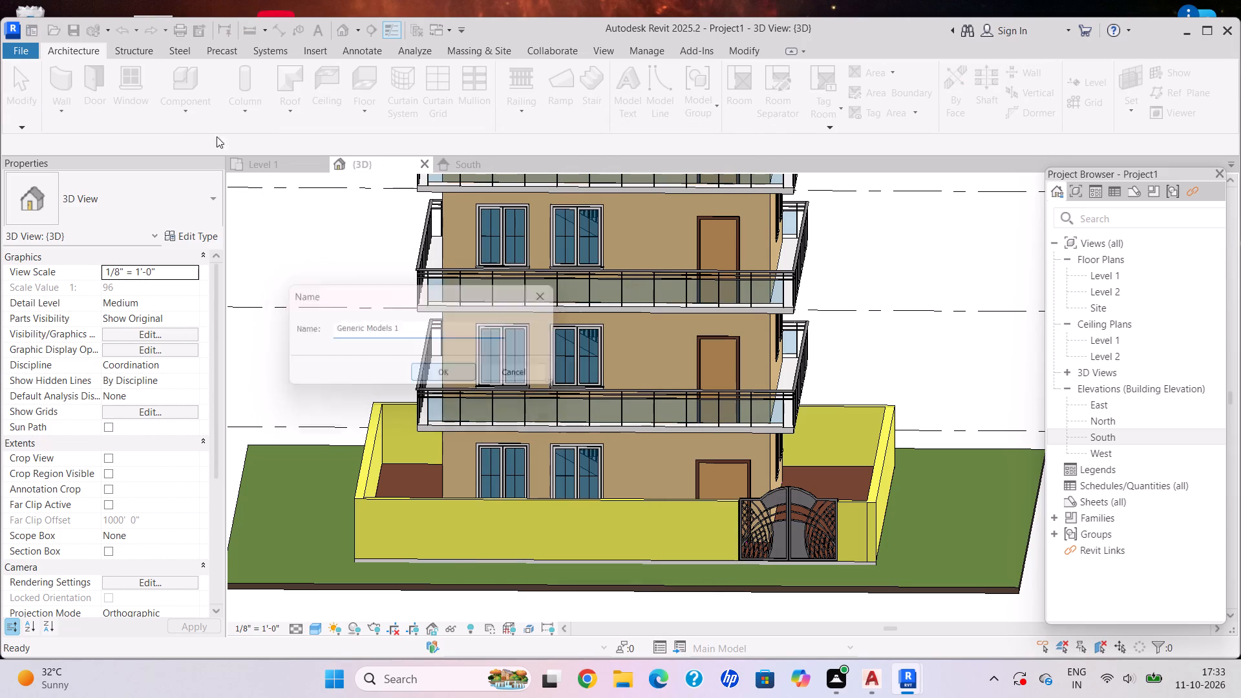
# Extrude a 2'-6" by 2'-0" rectangle to a depth of 1'-0" on the outer face of the front boundary wall, near the end farthest from the gate.
pyautogui.click(70, 43)
pyautogui.click(140, 100)
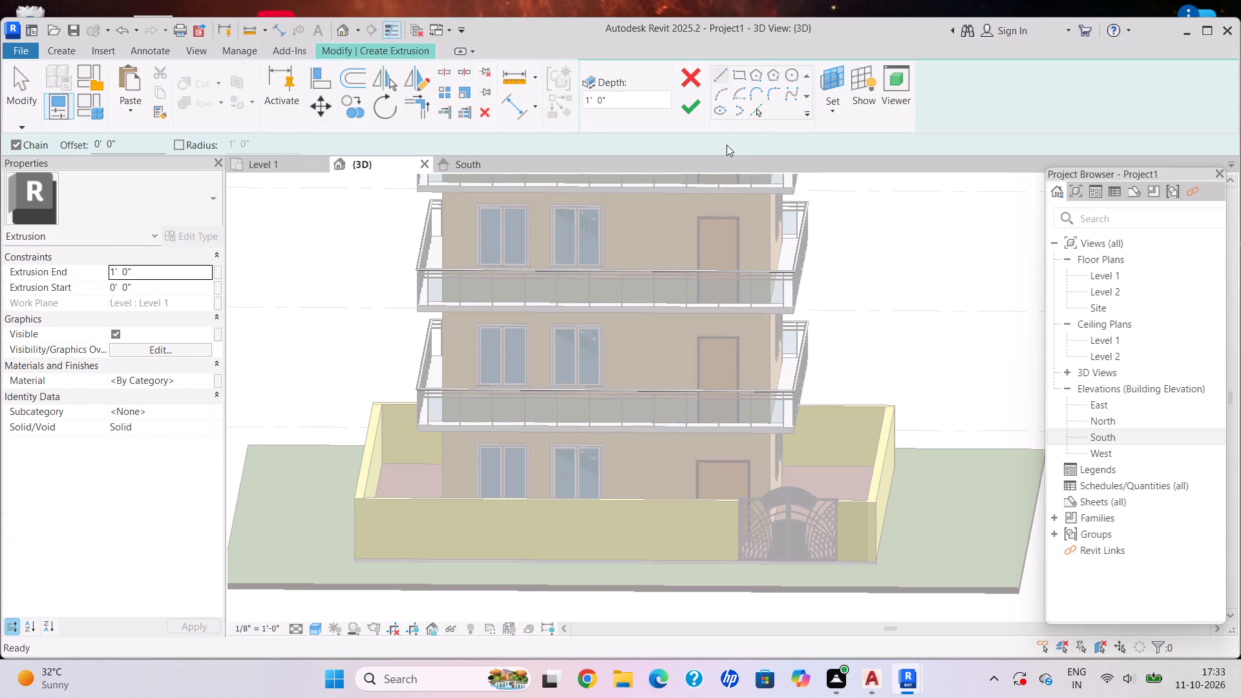
pyautogui.click(830, 117)
pyautogui.click(868, 177)
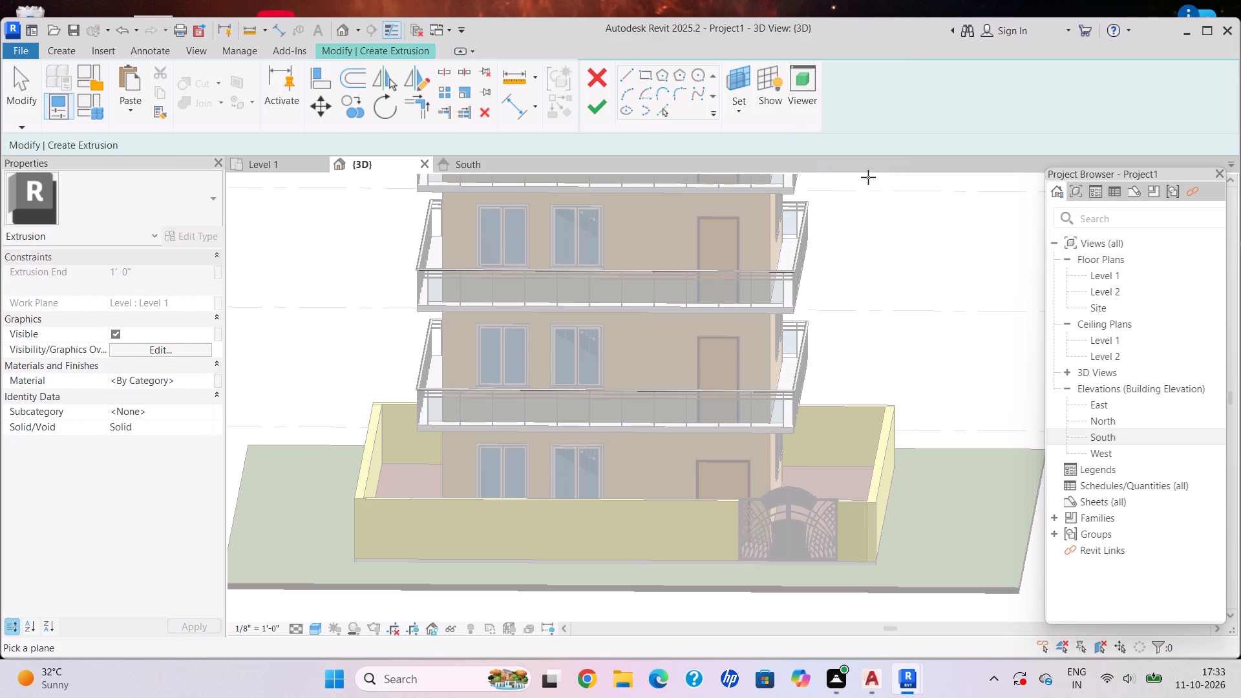
pyautogui.scroll(3, 494, 517)
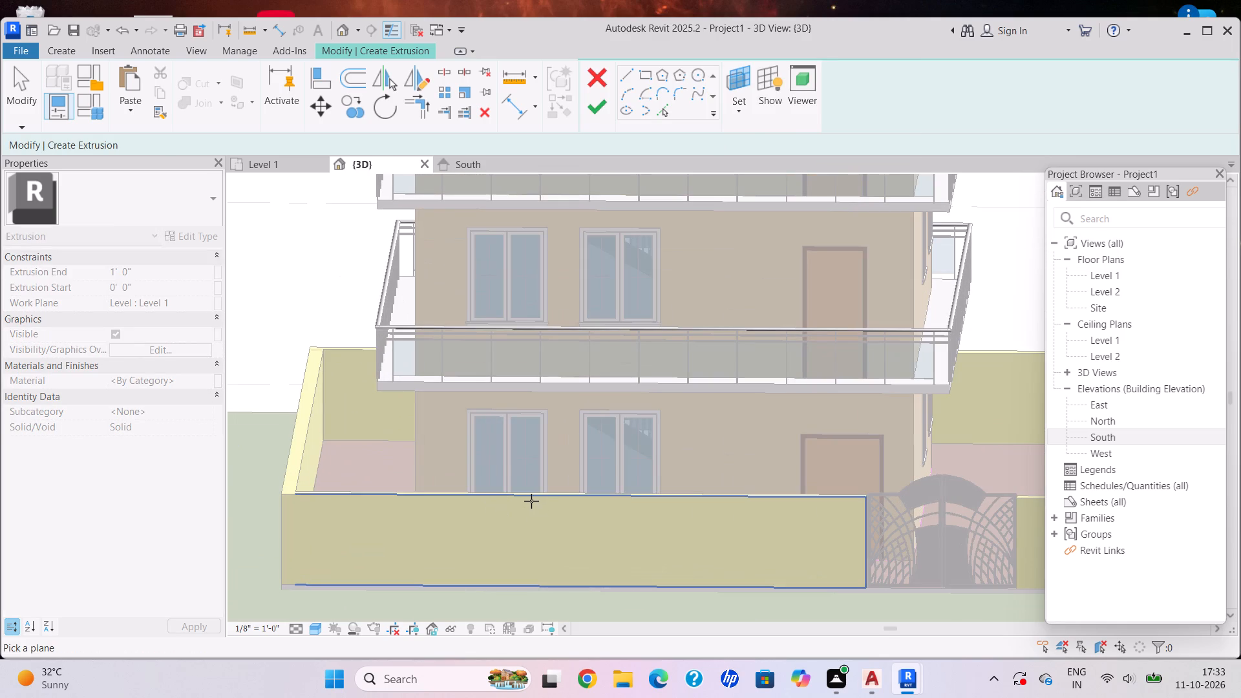
pyautogui.click(531, 501)
pyautogui.click(741, 72)
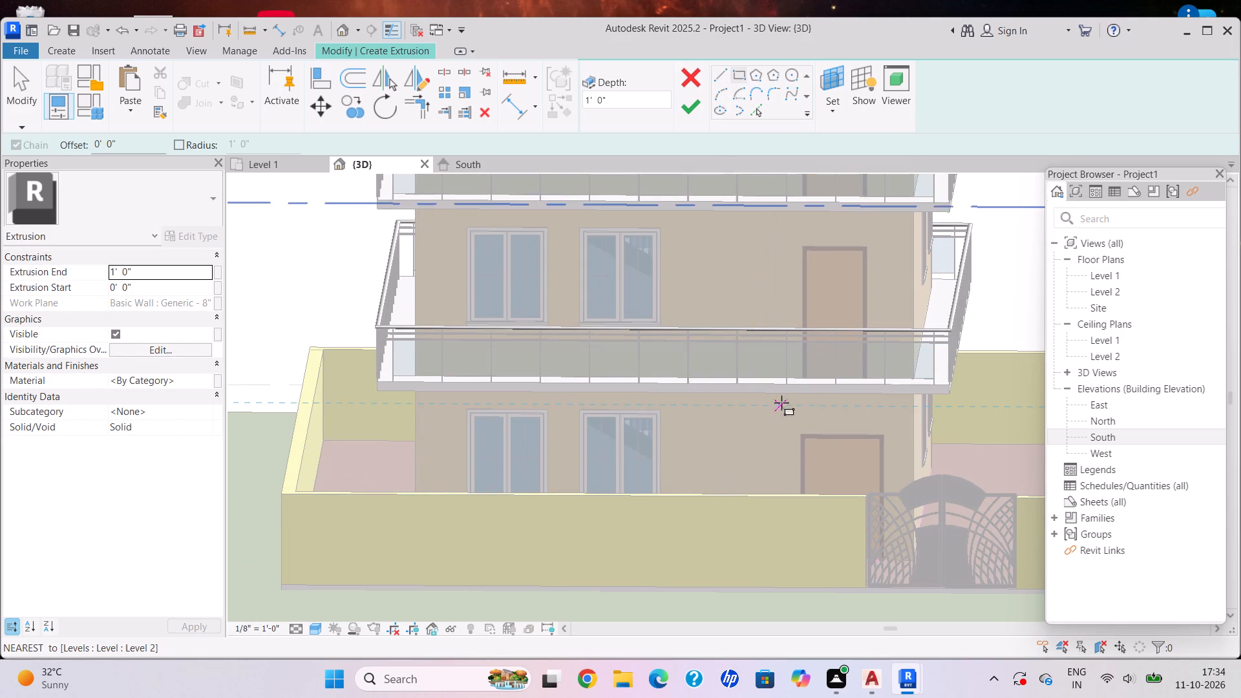
pyautogui.keyDown('shift'); pyautogui.moveTo(797, 407); pyautogui.dragTo(826, 396, button='middle'); pyautogui.keyUp('shift')
pyautogui.keyDown('shift'); pyautogui.middleClick(390, 485); pyautogui.keyUp('shift')
pyautogui.keyDown('shift'); pyautogui.moveTo(375, 485); pyautogui.dragTo(361, 481, button='middle'); pyautogui.keyUp('shift')
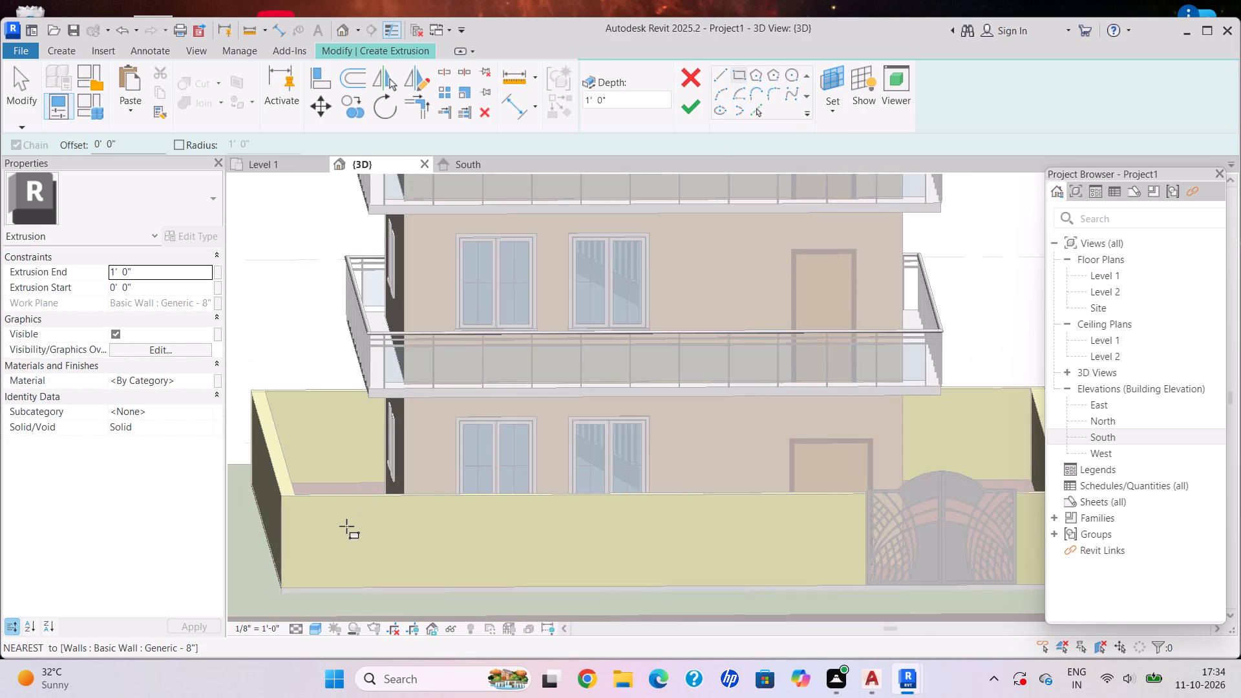
pyautogui.scroll(3, 346, 534)
pyautogui.click(350, 525)
pyautogui.moveTo(413, 588); pyautogui.dragTo(390, 469, button='middle')
pyautogui.middleClick(390, 467)
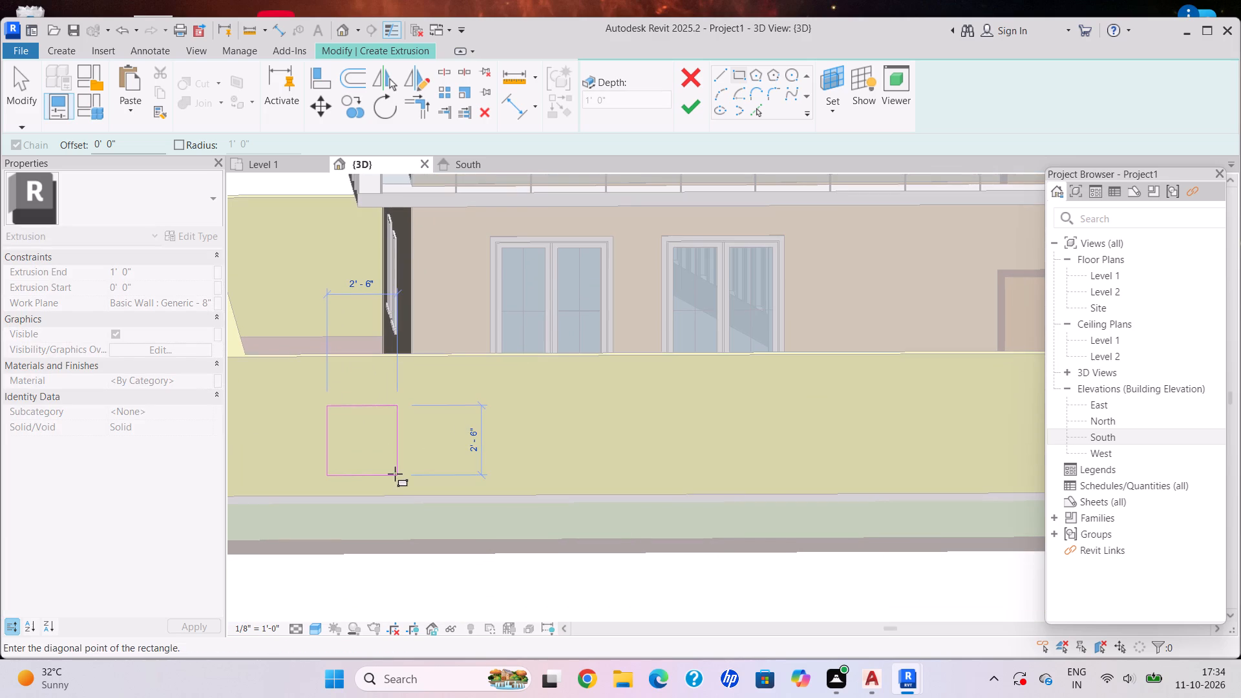
pyautogui.click(394, 461)
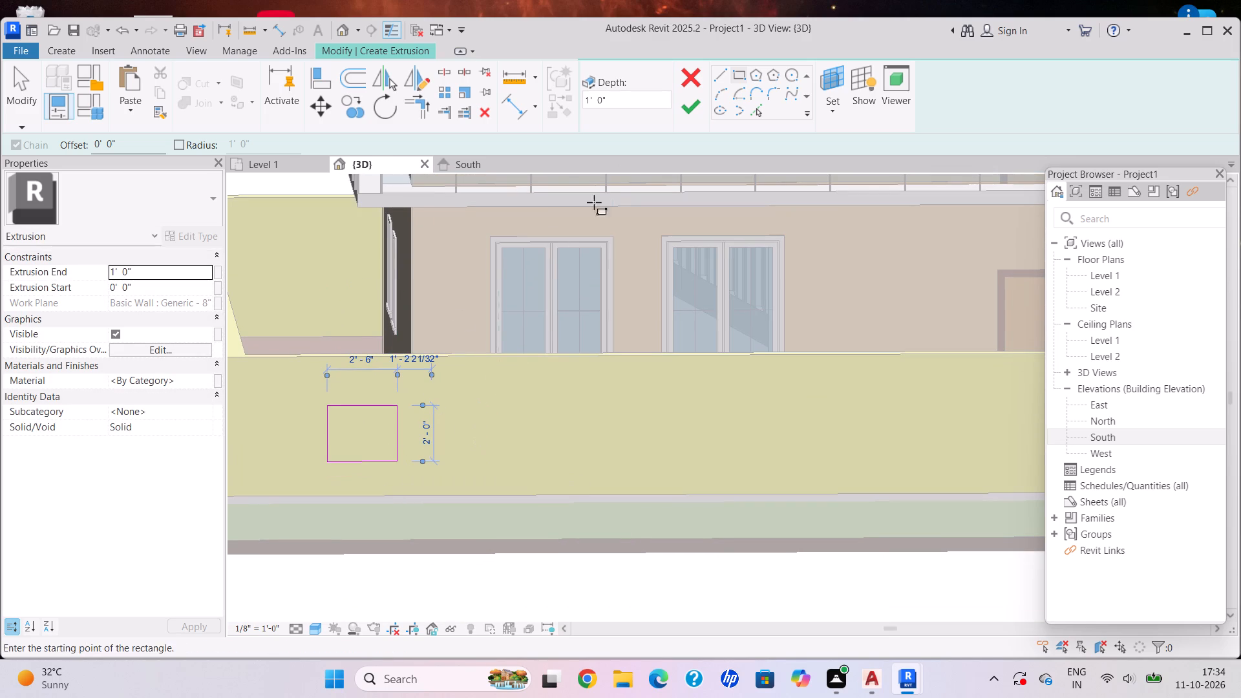
pyautogui.click(689, 104)
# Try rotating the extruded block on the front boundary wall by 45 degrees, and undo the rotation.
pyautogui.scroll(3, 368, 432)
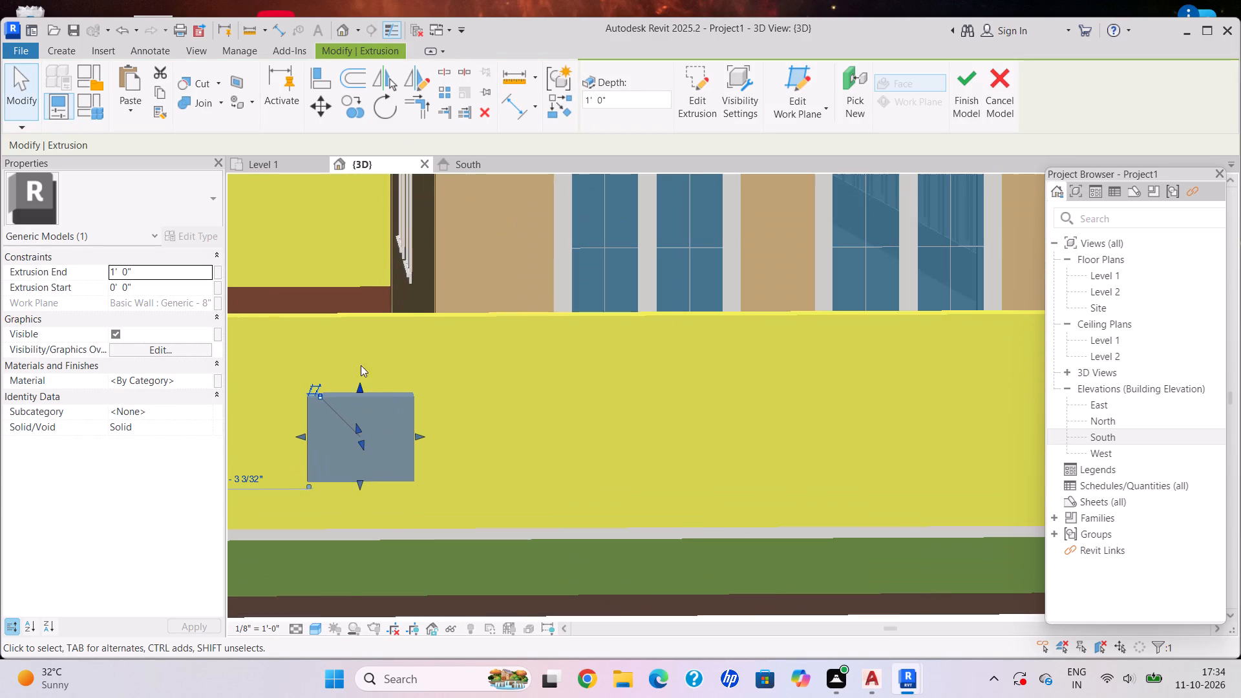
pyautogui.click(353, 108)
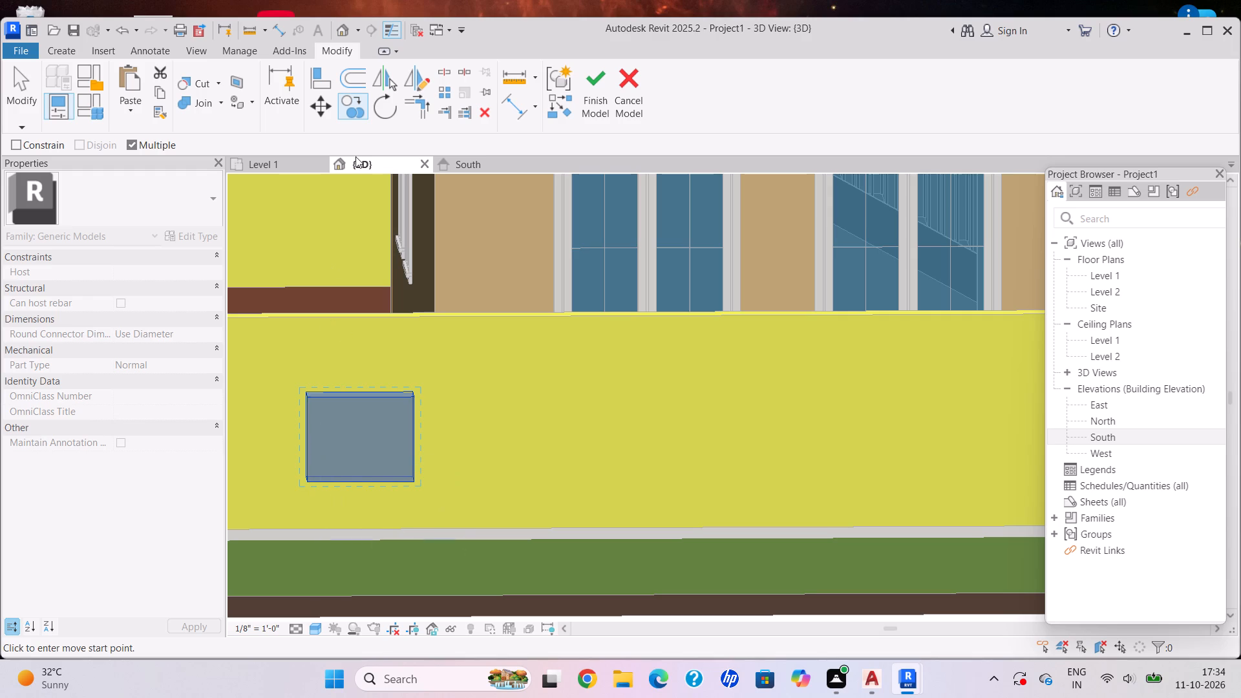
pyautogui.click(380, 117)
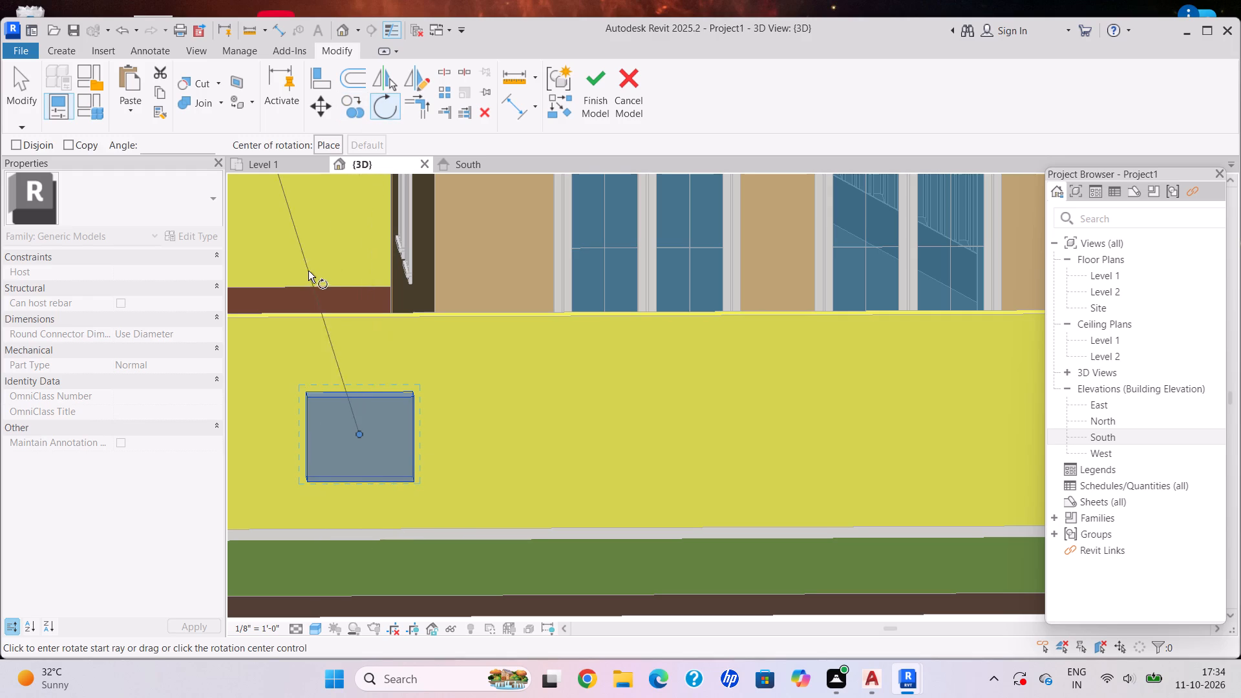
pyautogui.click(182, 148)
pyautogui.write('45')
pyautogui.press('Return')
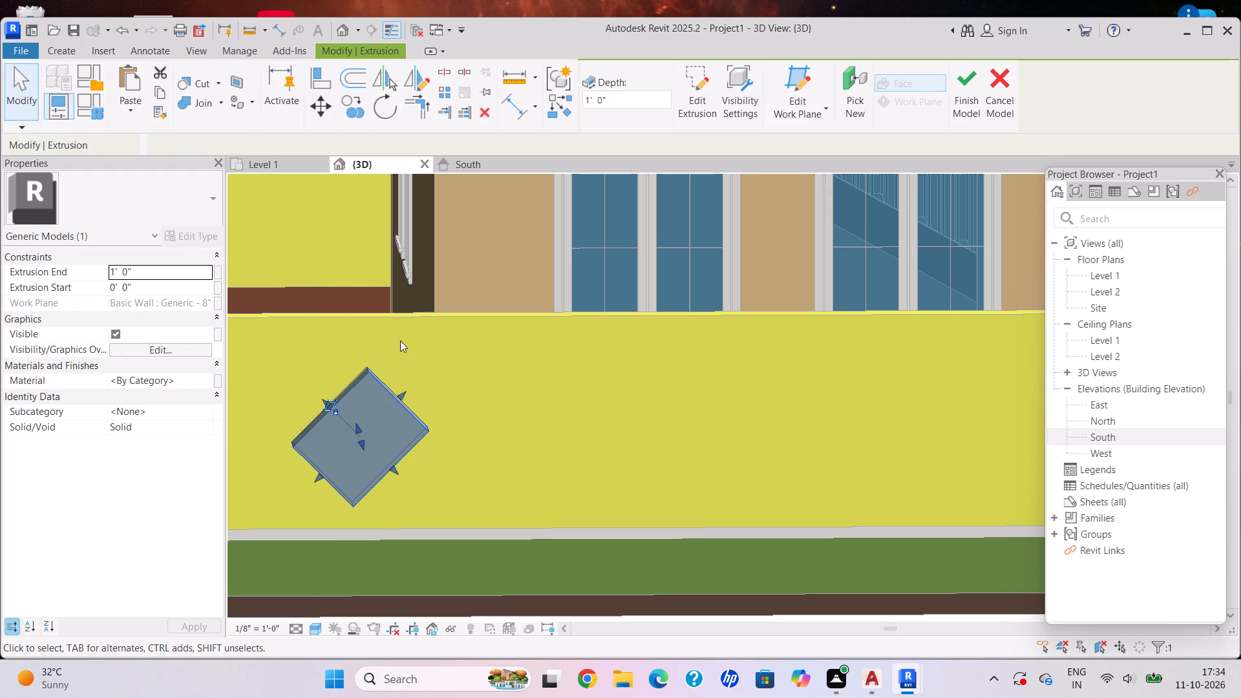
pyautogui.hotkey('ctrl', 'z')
# Rotate the extruded block on the front boundary wall by 40 degrees about its centre.
pyautogui.click(403, 385)
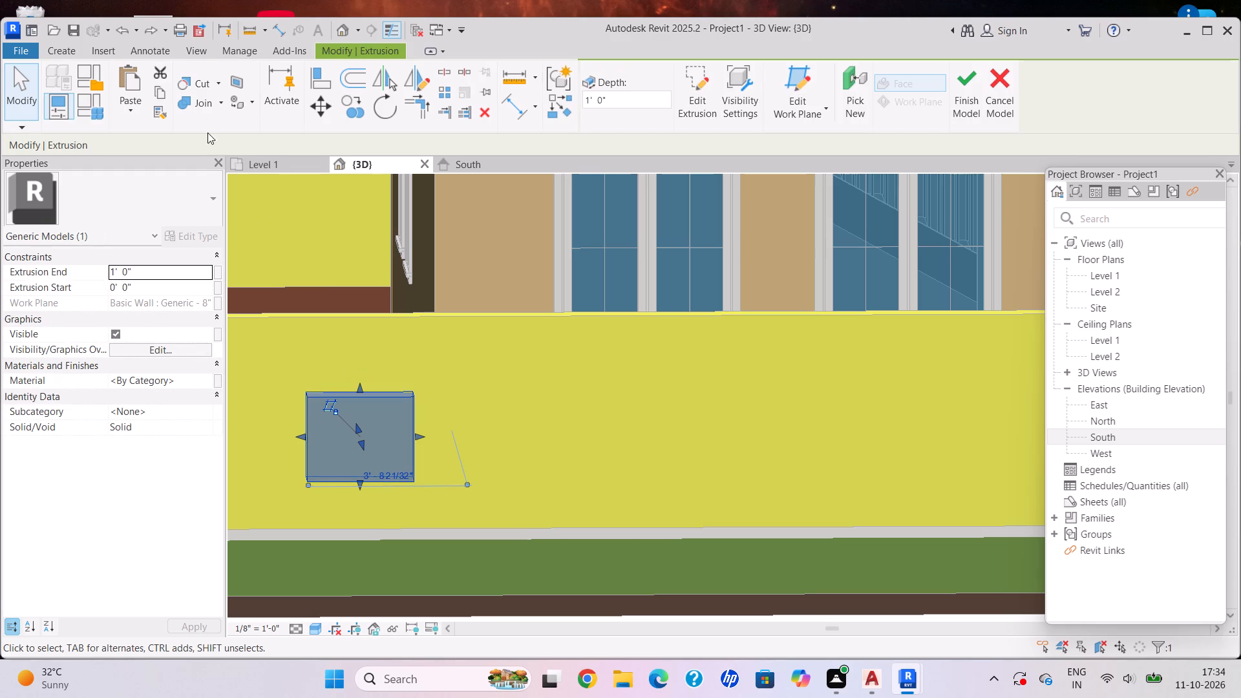
pyautogui.click(393, 113)
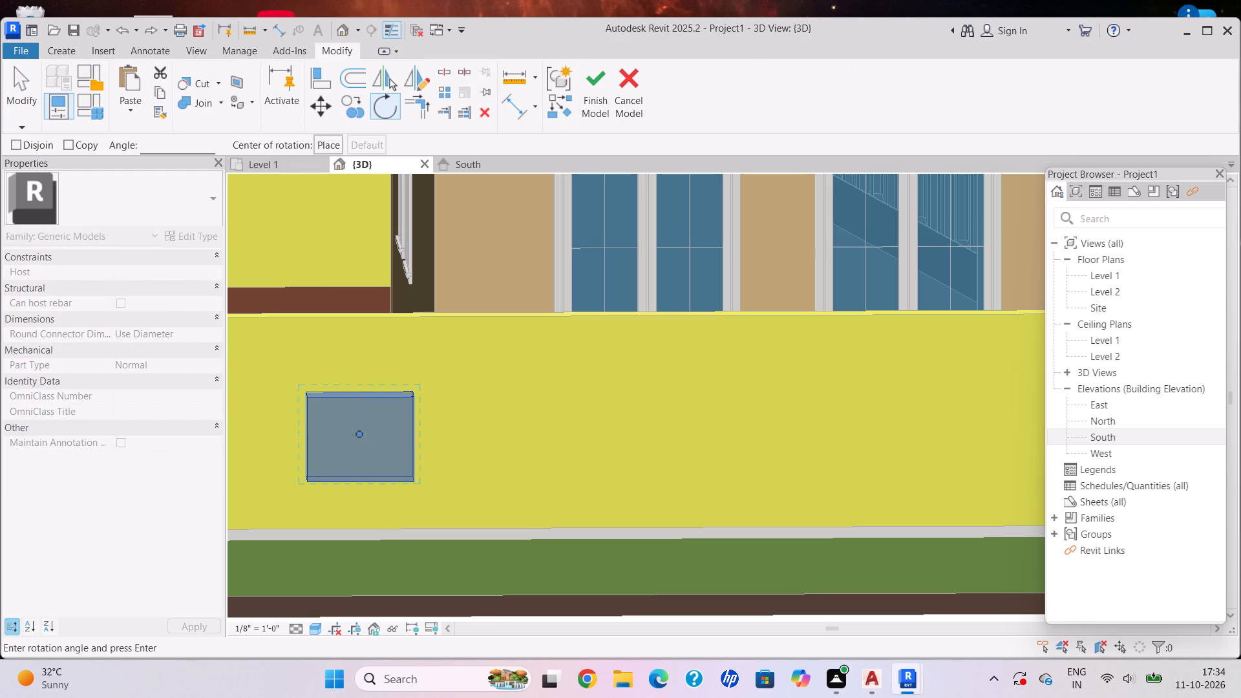
pyautogui.click(175, 145)
pyautogui.write('40')
pyautogui.press('Return')
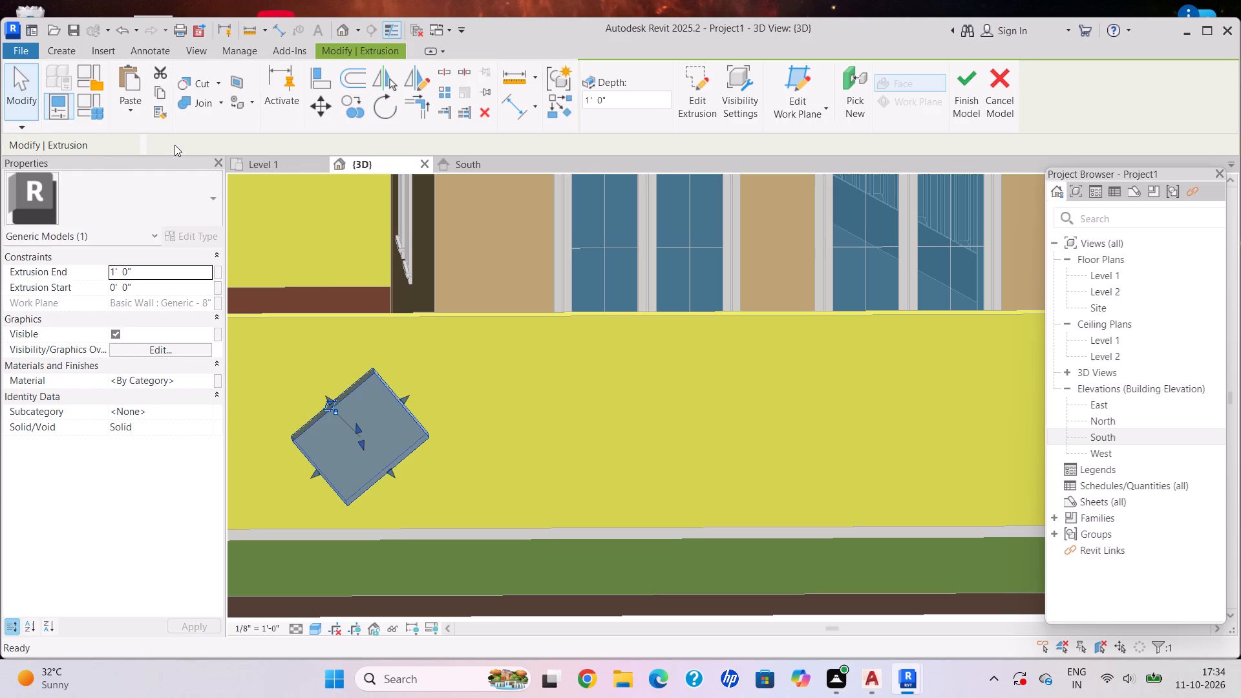
# Copy the rotated block about 1'-8" along the front wall toward the gate, forming an overlapping pair.
pyautogui.scroll(-4, 423, 494)
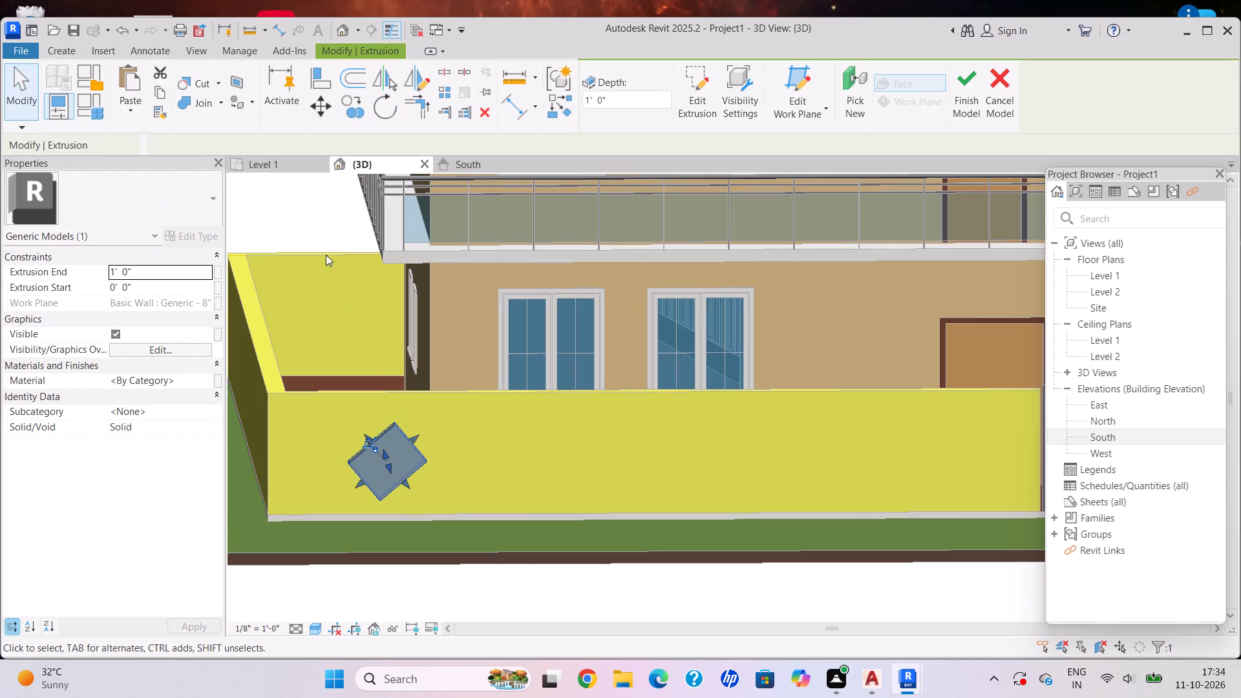
pyautogui.click(357, 107)
pyautogui.scroll(7, 376, 447)
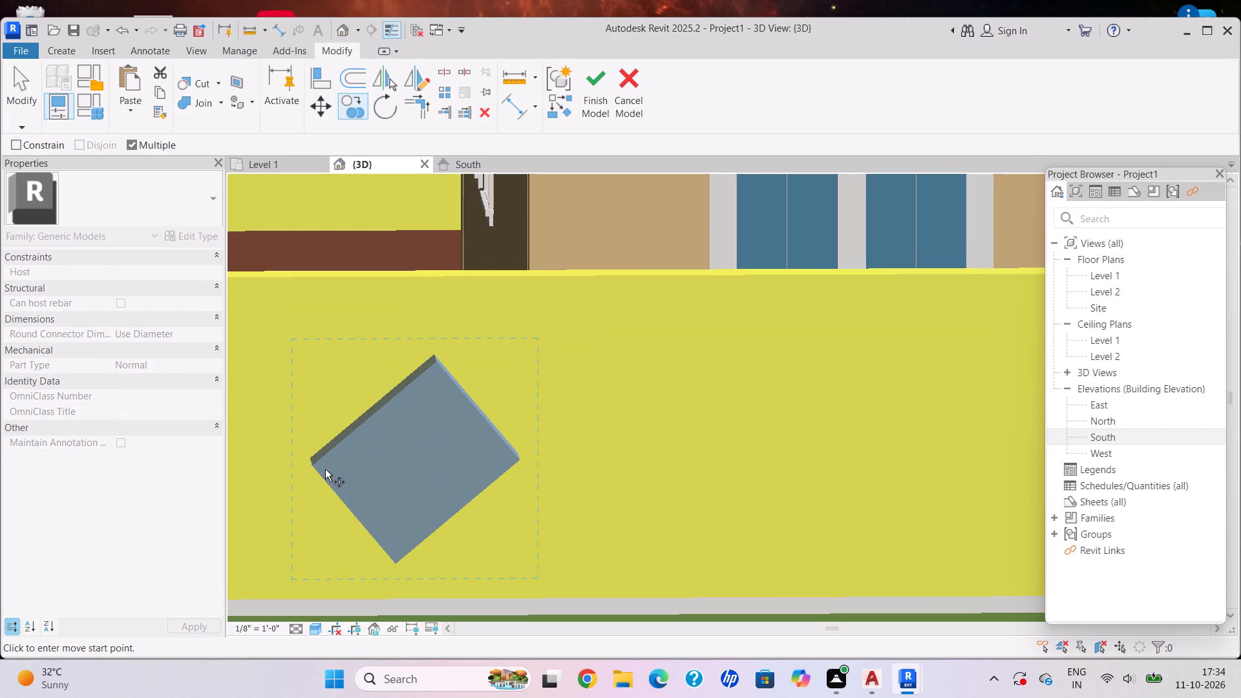
pyautogui.click(313, 461)
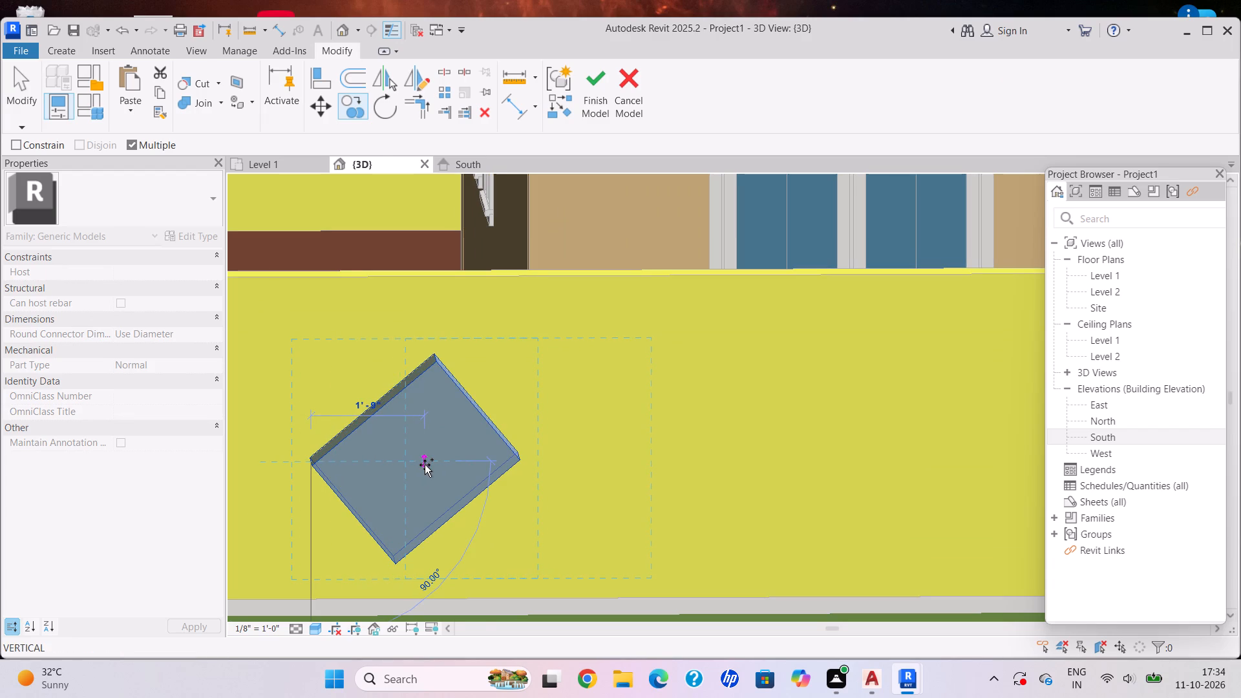
pyautogui.click(425, 465)
# Place two more overlapping copies of the rotated block around the middle of the front boundary wall.
pyautogui.scroll(-4, 631, 479)
pyautogui.moveTo(631, 479); pyautogui.dragTo(440, 466, button='middle')
pyautogui.scroll(-10, 630, 457)
pyautogui.moveTo(630, 457); pyautogui.dragTo(584, 483, button='middle')
pyautogui.scroll(2, 584, 483)
pyautogui.scroll(-1, 583, 483)
pyautogui.scroll(4, 583, 483)
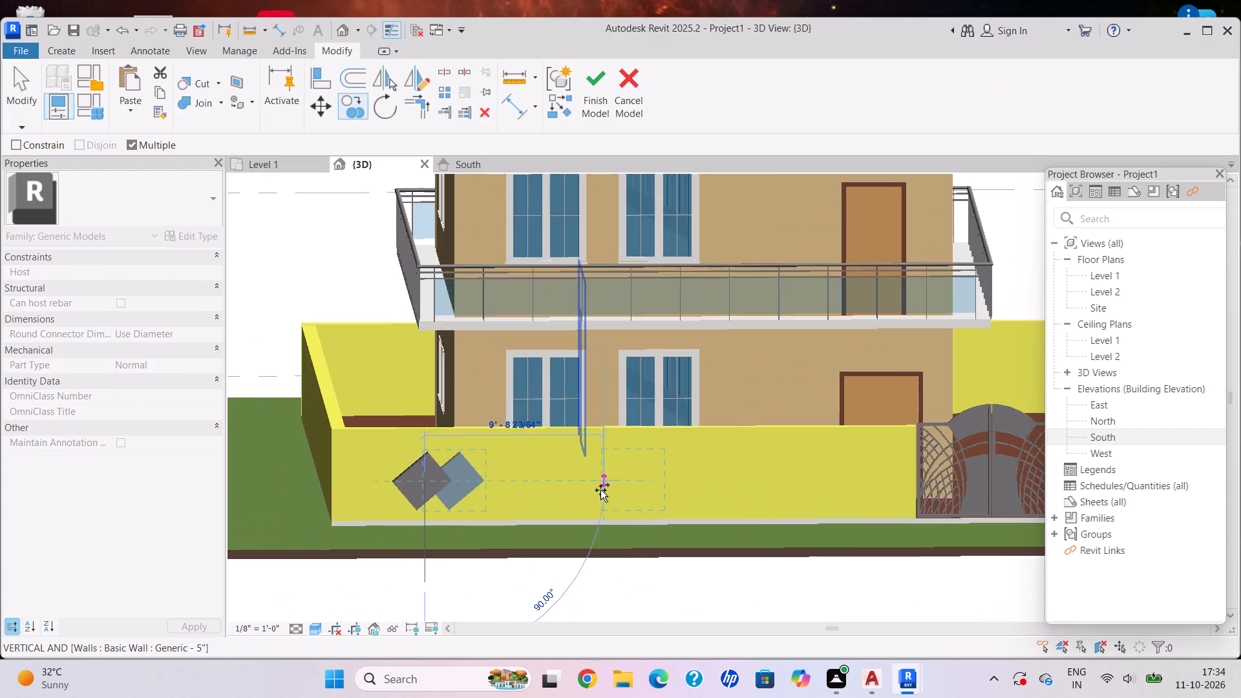
pyautogui.click(592, 486)
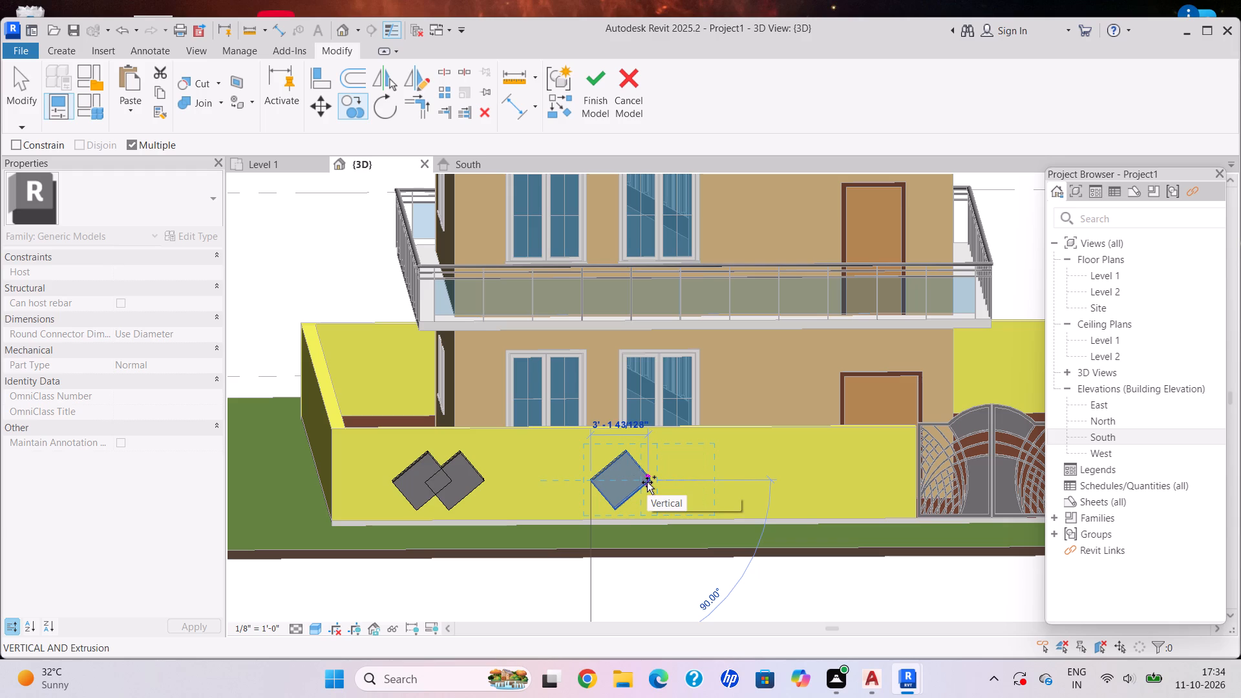
pyautogui.click(624, 482)
# Place a third overlapping pair of block copies near the gate, about 2'-0" apart, and end the Copy command.
pyautogui.moveTo(752, 457); pyautogui.dragTo(529, 514, button='middle')
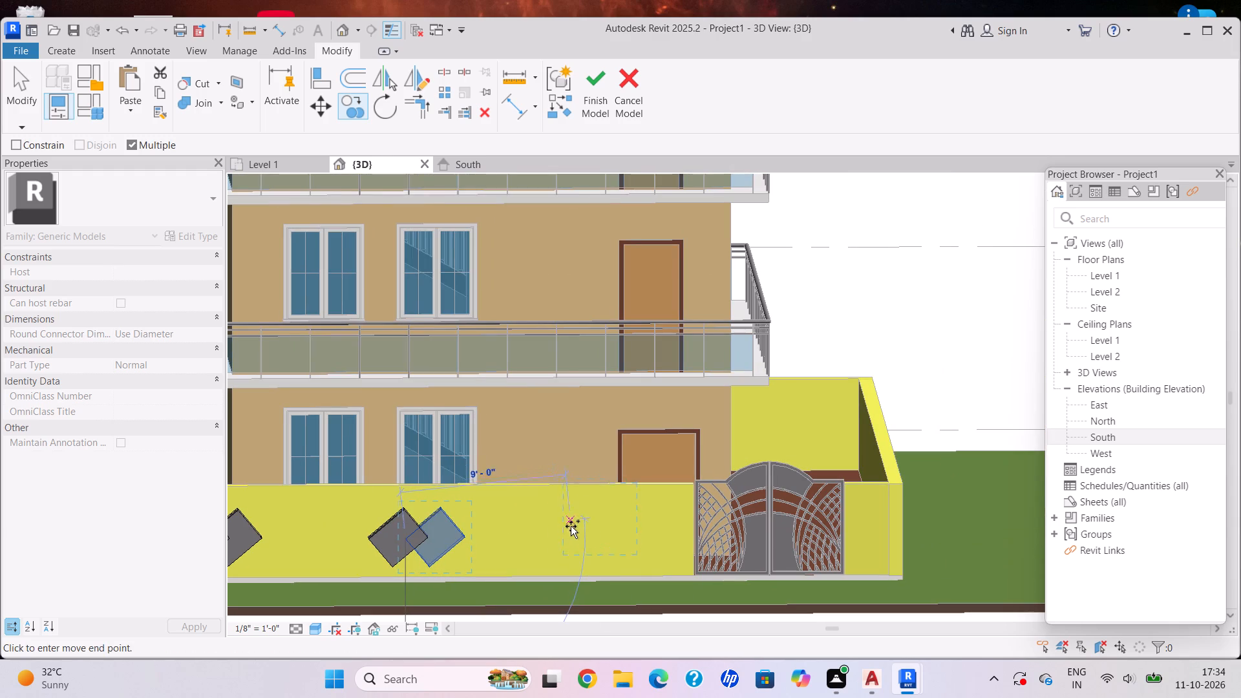
pyautogui.click(579, 536)
pyautogui.click(618, 535)
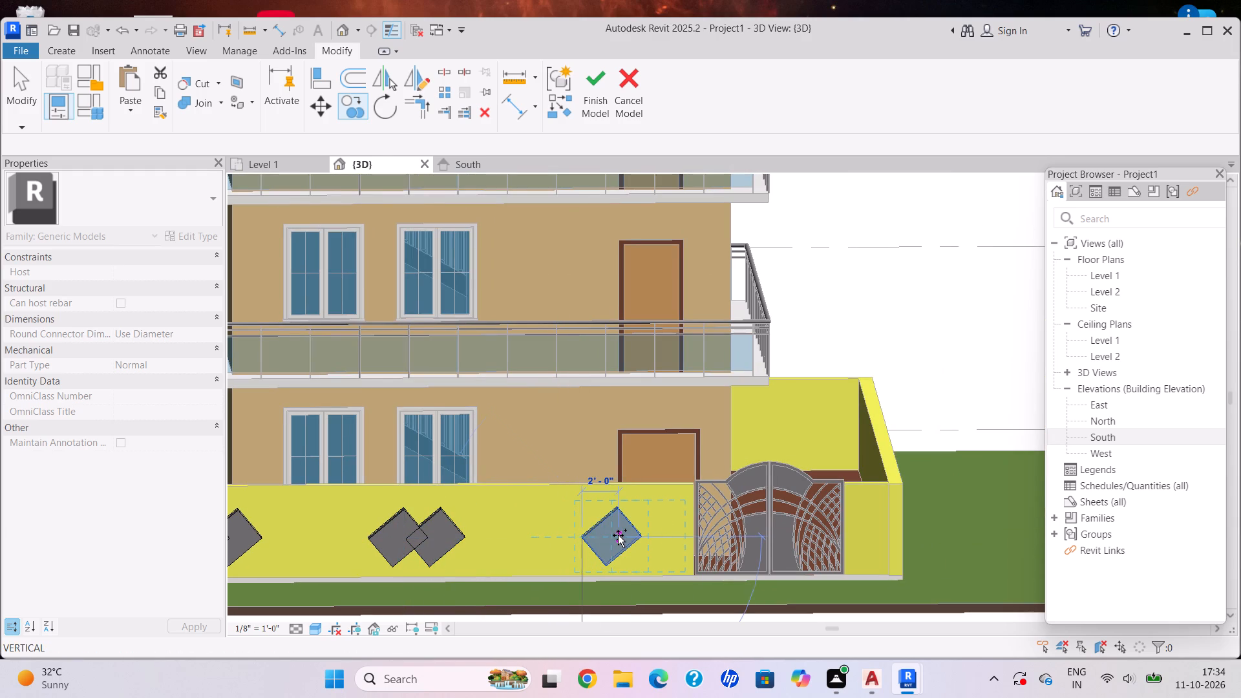
pyautogui.press('Escape')
pyautogui.scroll(-4, 761, 489)
pyautogui.keyDown('shift'); pyautogui.moveTo(657, 514); pyautogui.dragTo(642, 507, button='middle'); pyautogui.keyUp('shift')
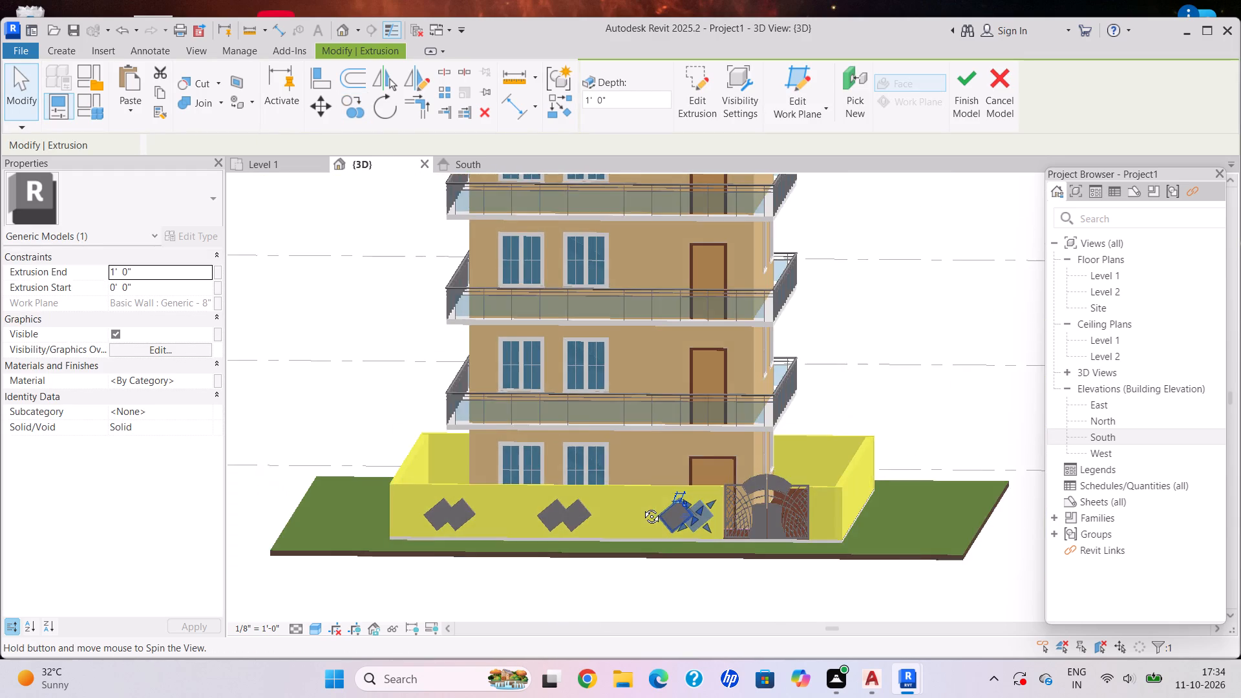
pyautogui.keyDown('shift'); pyautogui.moveTo(642, 507); pyautogui.dragTo(642, 499, button='middle'); pyautogui.keyUp('shift')
pyautogui.scroll(6, 661, 513)
pyautogui.press('Escape')
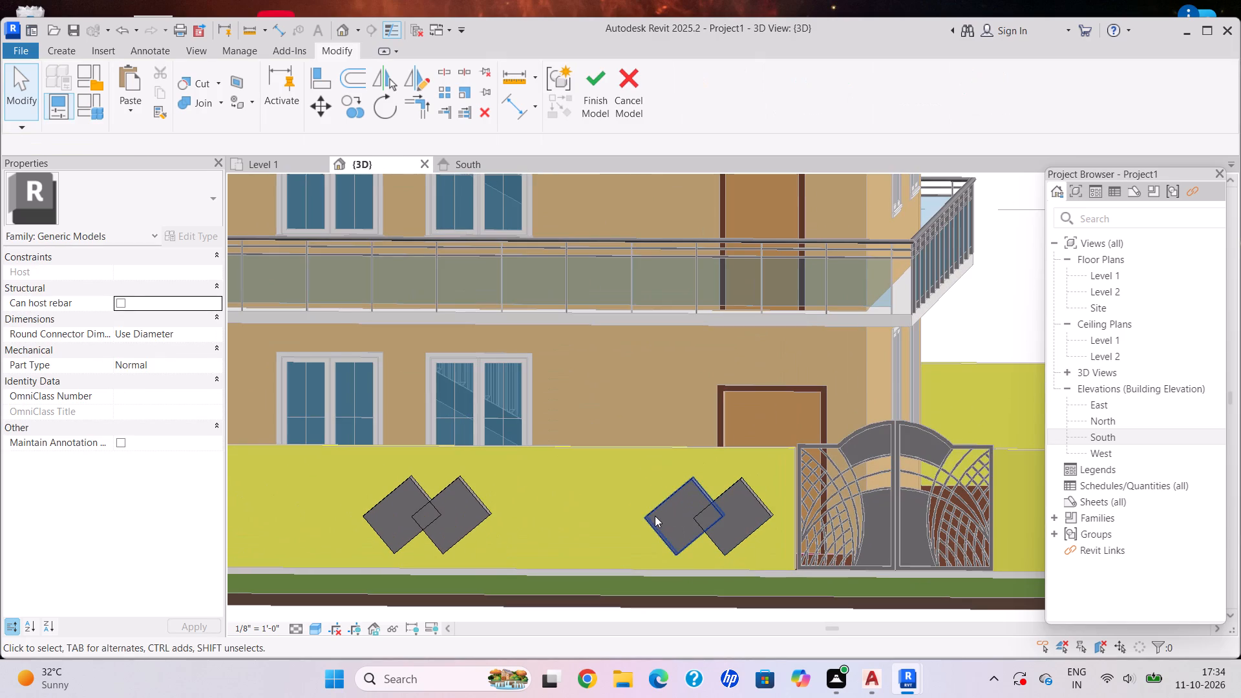
# Nudge the pair of blocks nearest the gate slightly along the wall, away from the gate.
pyautogui.click(655, 516)
pyautogui.scroll(3, 732, 523)
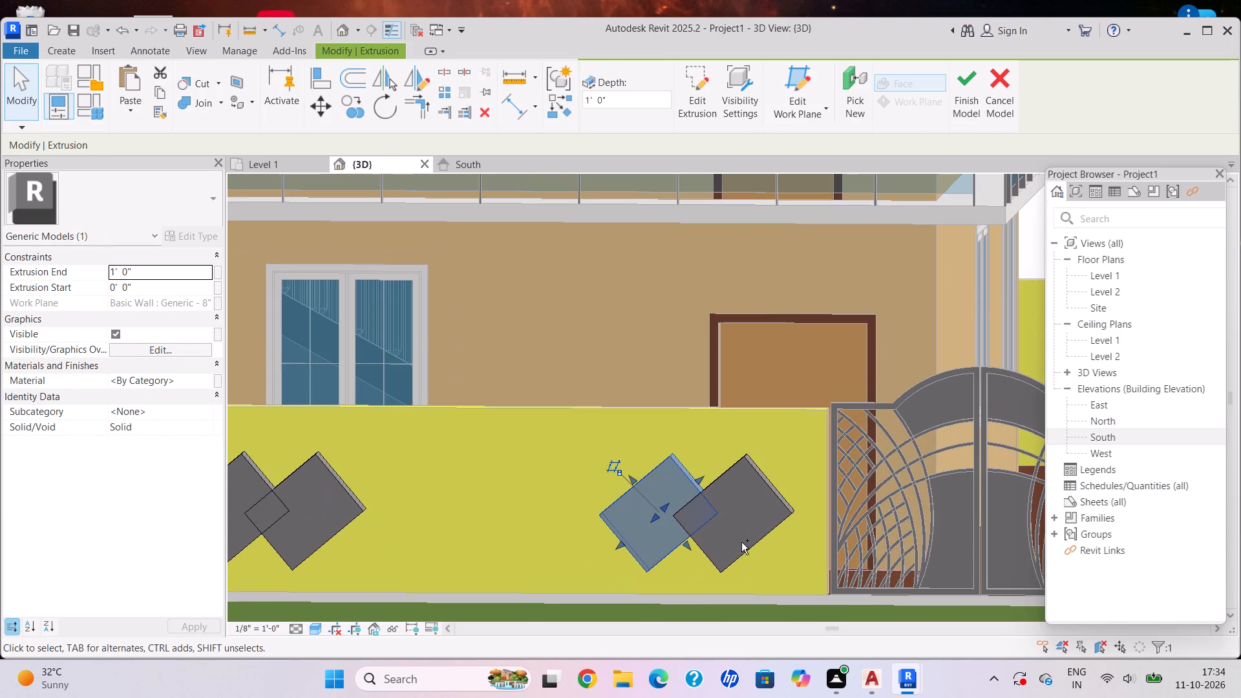
pyautogui.keyDown('ctrl'); pyautogui.click(750, 544); pyautogui.keyUp('ctrl')
pyautogui.press('Left')
pyautogui.press('Left')
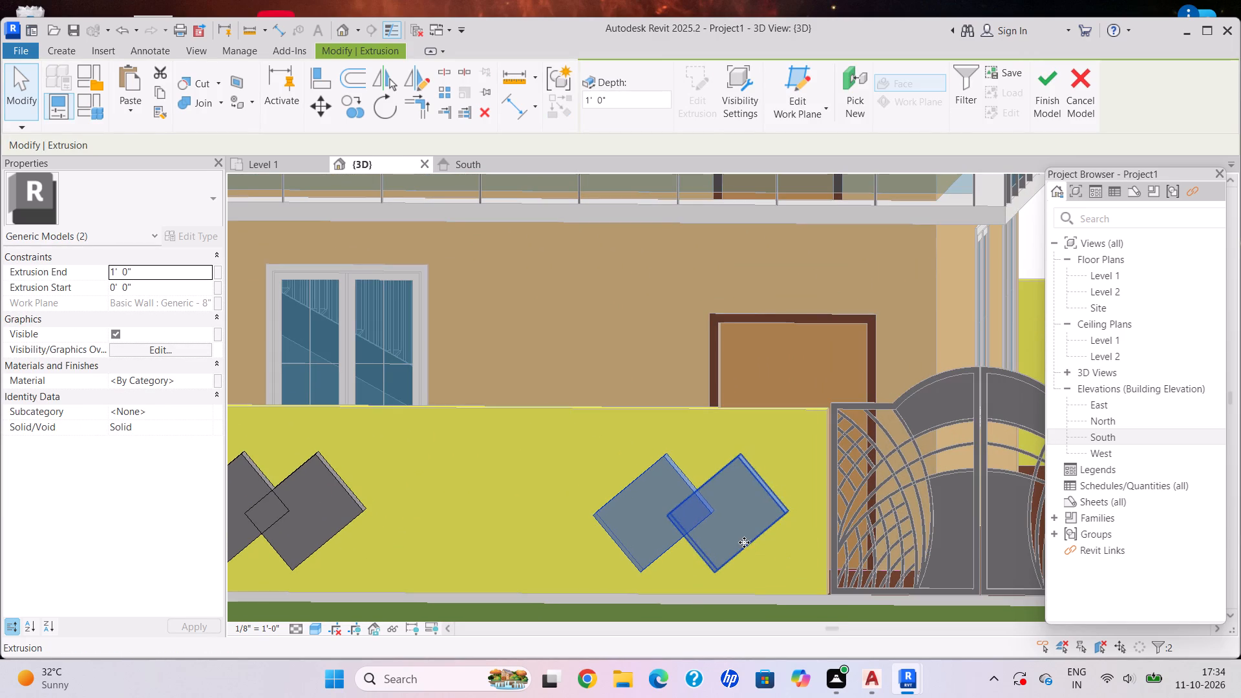
pyautogui.press('Left')
pyautogui.press('Left')
pyautogui.press('Left')
pyautogui.press('Left')
pyautogui.press('Left')
pyautogui.scroll(-5, 745, 542)
pyautogui.moveTo(756, 527); pyautogui.dragTo(763, 500, button='middle')
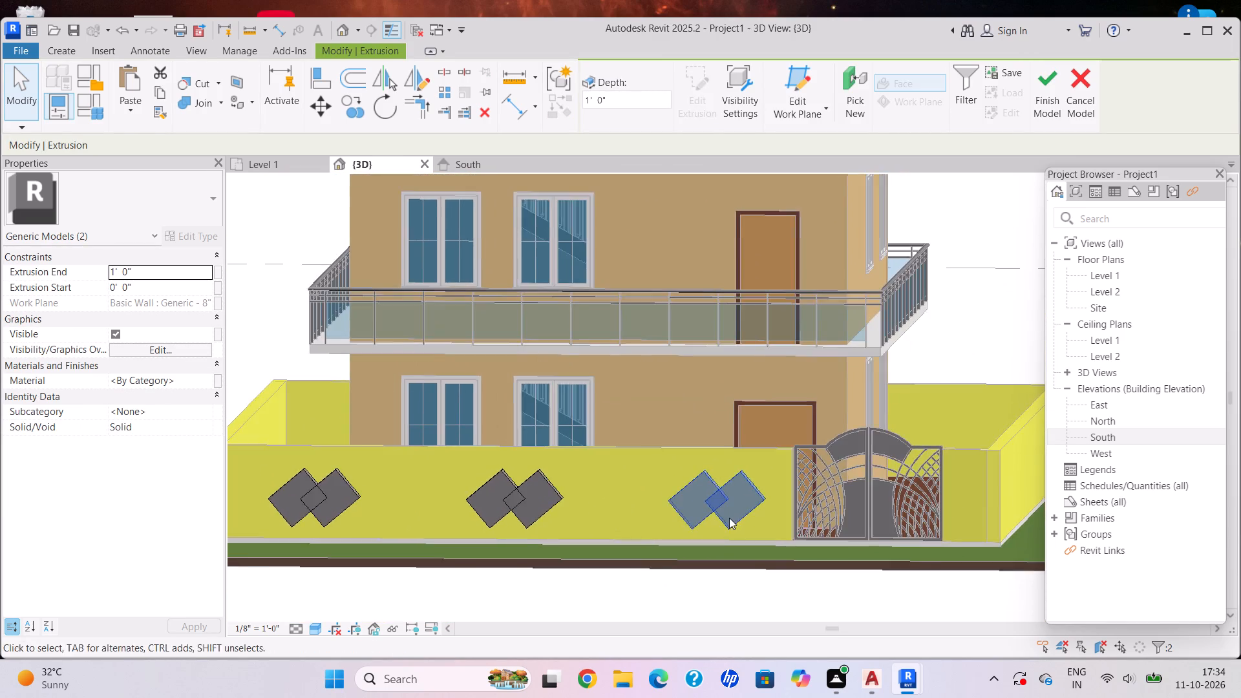
pyautogui.scroll(-2, 728, 518)
pyautogui.scroll(2, 728, 523)
pyautogui.press('Left')
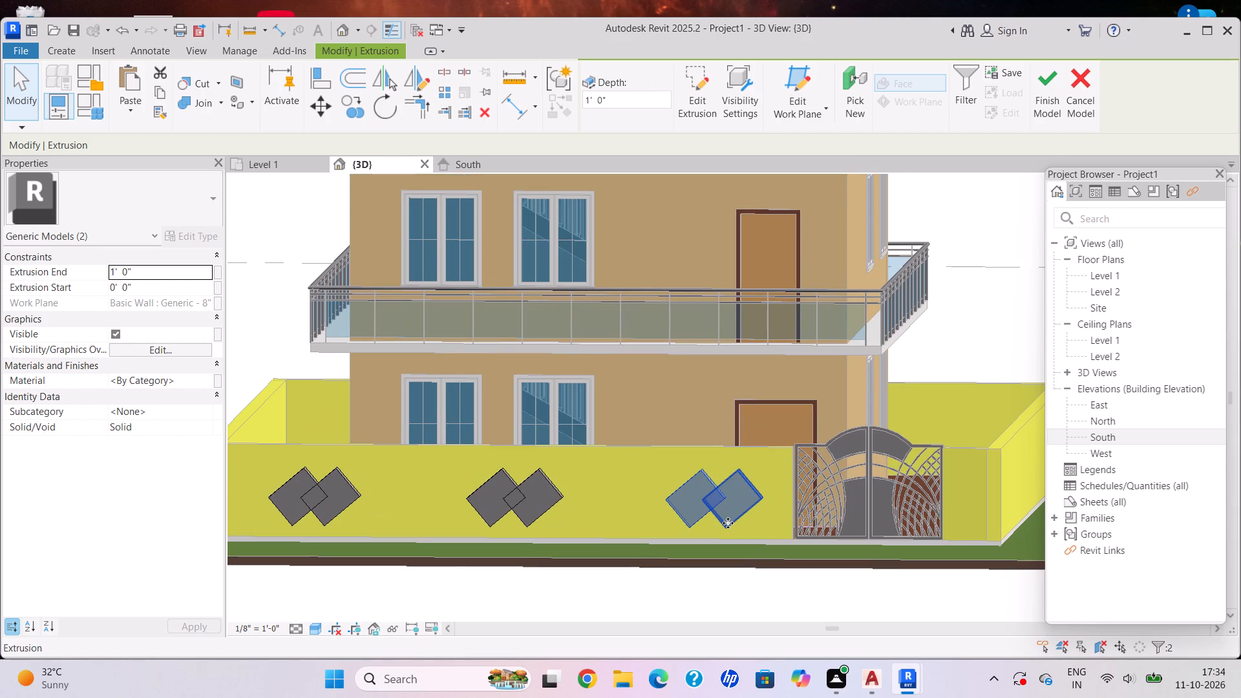
pyautogui.press('Escape')
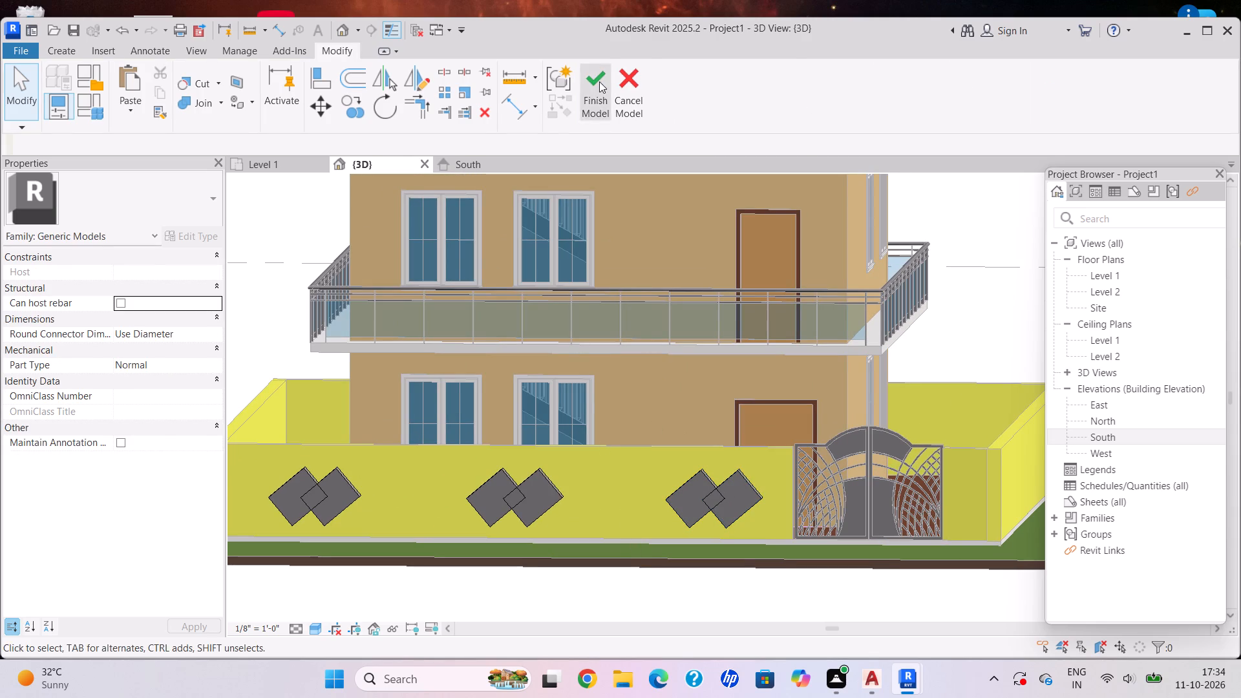
# Finish the in-place model of the three diamond block pairs.
pyautogui.click(599, 81)
pyautogui.press('Escape')
# Reopen the in-place model of the diamond block pairs on the front boundary wall for editing.
pyautogui.scroll(-2, 641, 428)
pyautogui.keyDown('shift'); pyautogui.moveTo(560, 461); pyautogui.dragTo(579, 491, button='middle'); pyautogui.keyUp('shift')
pyautogui.scroll(4, 577, 484)
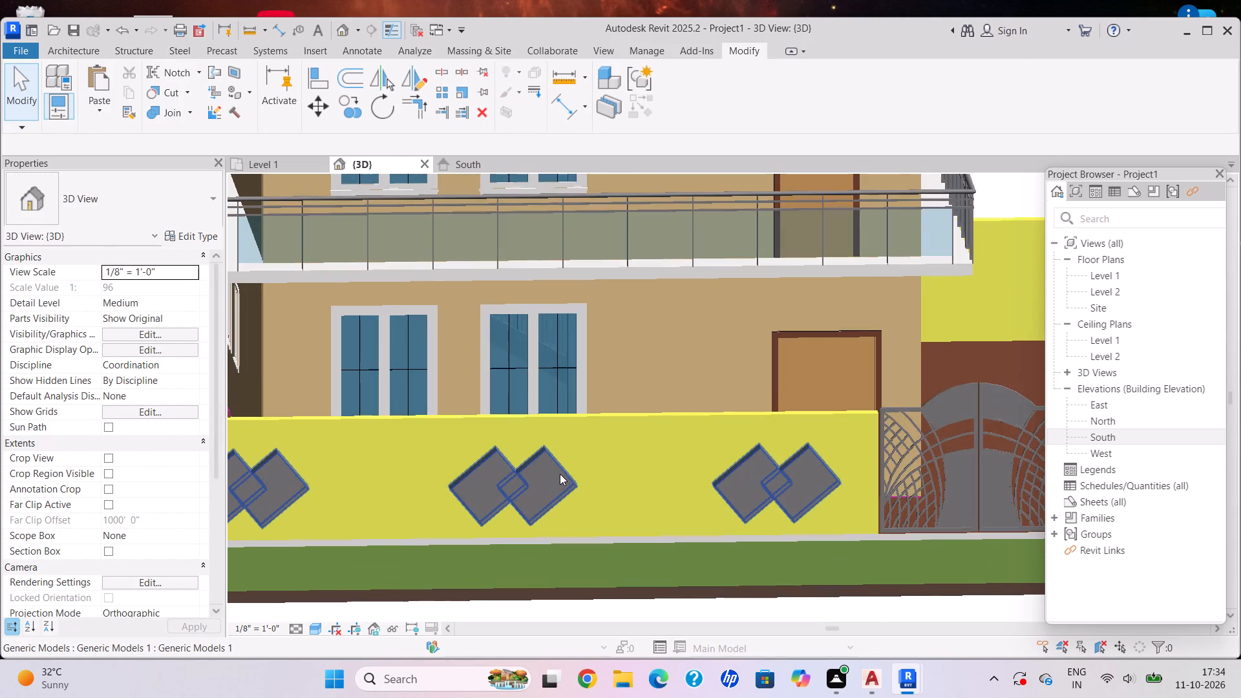
pyautogui.click(560, 474)
pyautogui.click(684, 120)
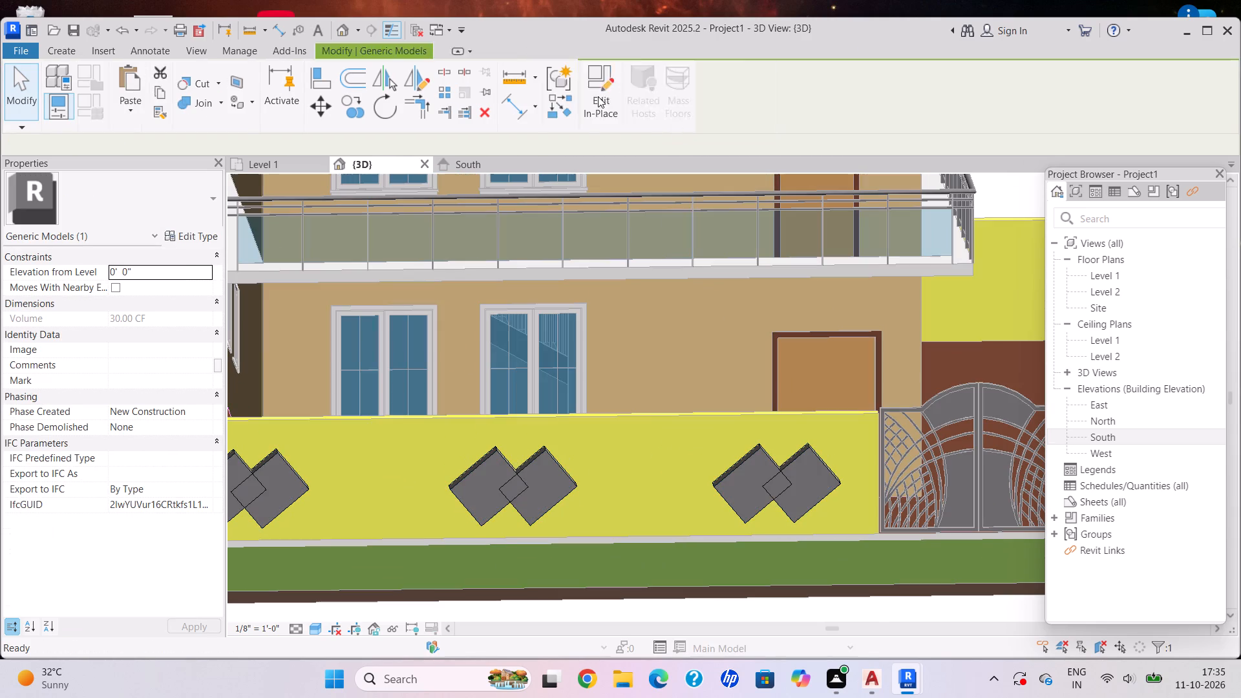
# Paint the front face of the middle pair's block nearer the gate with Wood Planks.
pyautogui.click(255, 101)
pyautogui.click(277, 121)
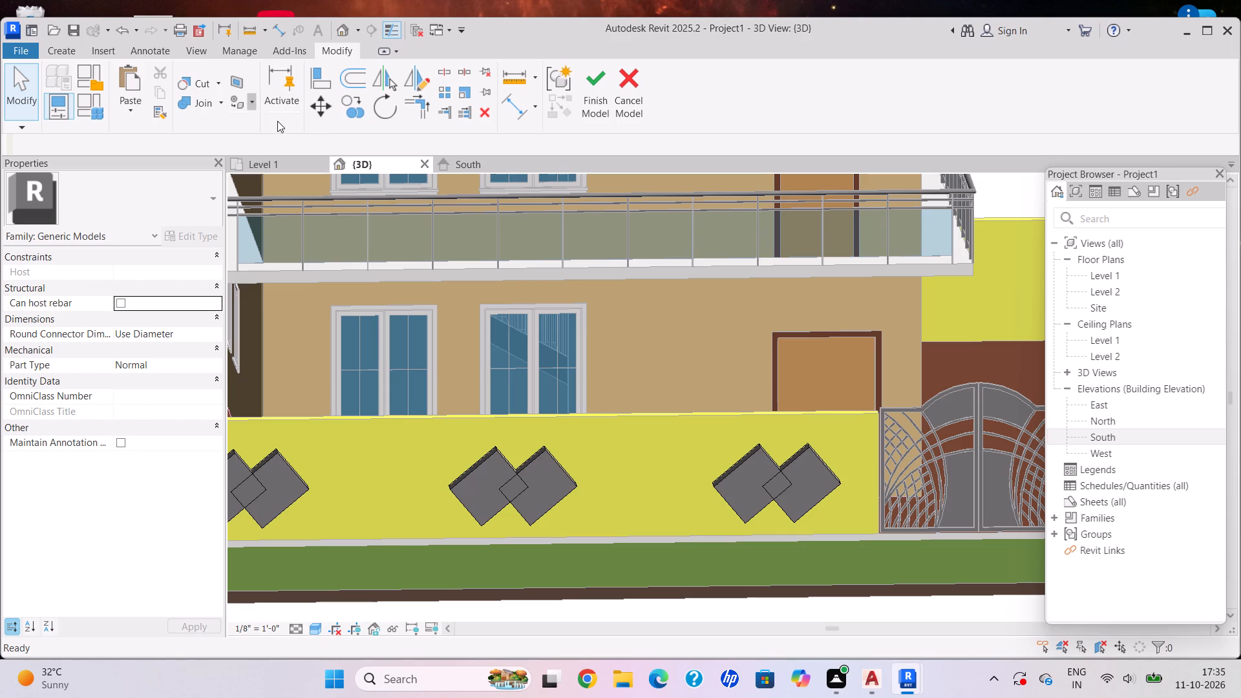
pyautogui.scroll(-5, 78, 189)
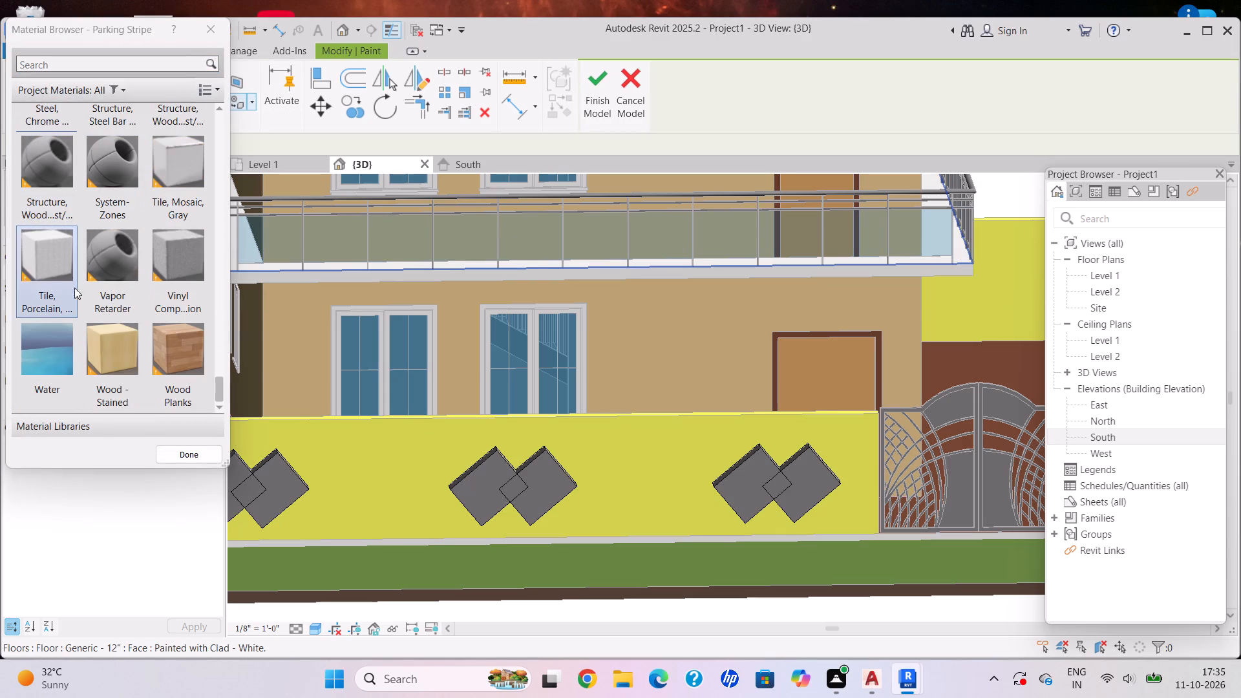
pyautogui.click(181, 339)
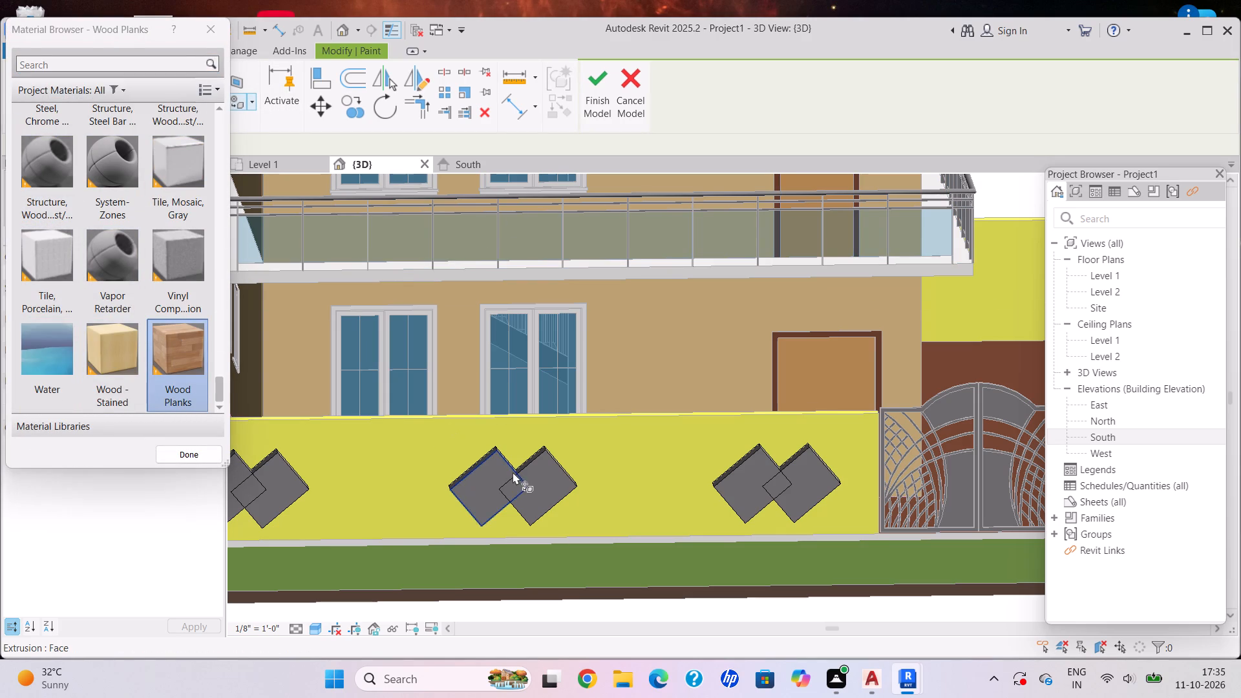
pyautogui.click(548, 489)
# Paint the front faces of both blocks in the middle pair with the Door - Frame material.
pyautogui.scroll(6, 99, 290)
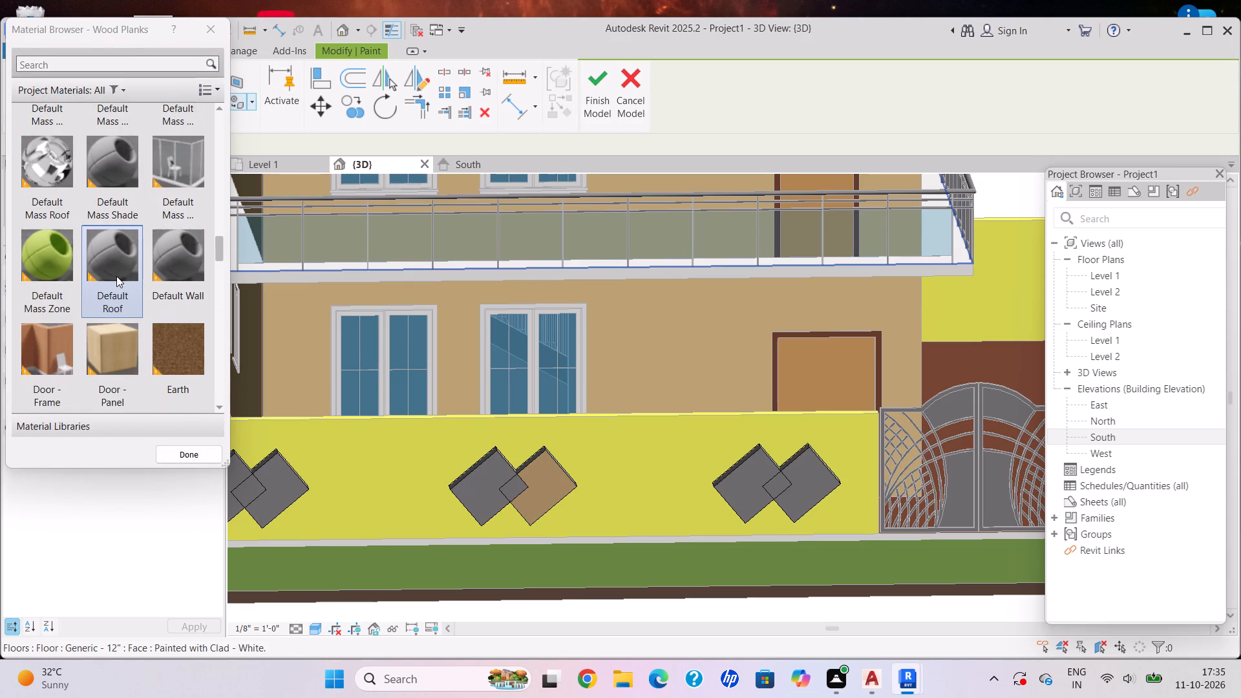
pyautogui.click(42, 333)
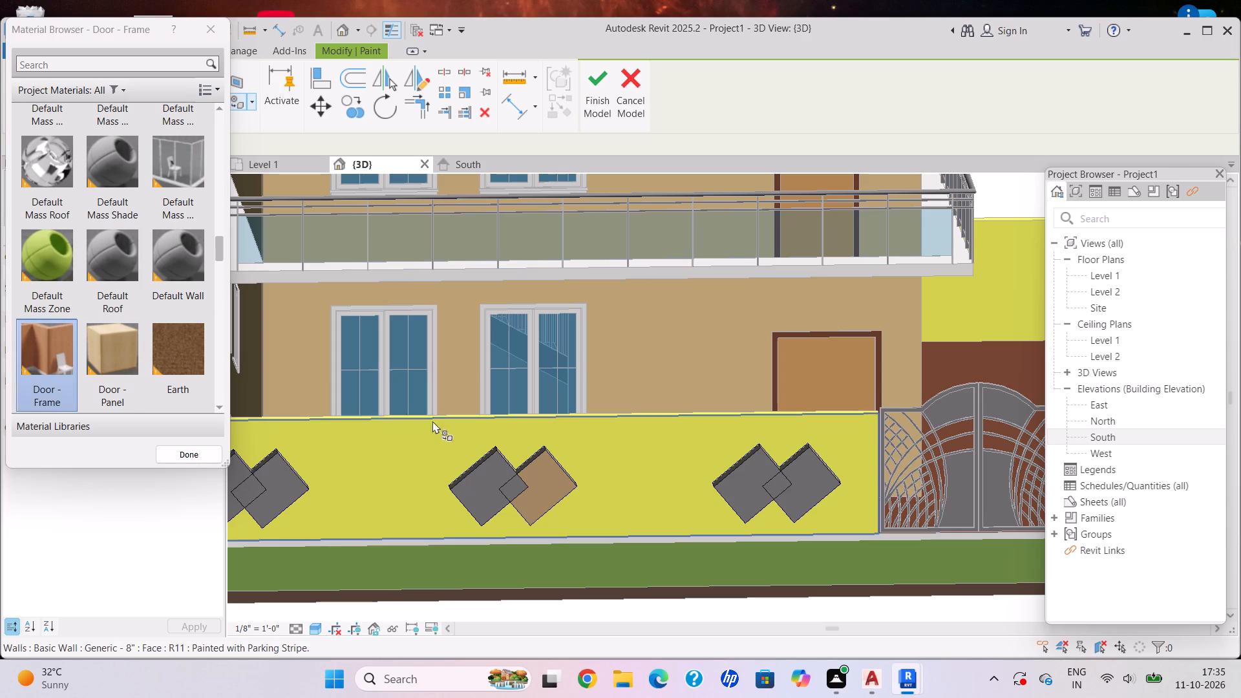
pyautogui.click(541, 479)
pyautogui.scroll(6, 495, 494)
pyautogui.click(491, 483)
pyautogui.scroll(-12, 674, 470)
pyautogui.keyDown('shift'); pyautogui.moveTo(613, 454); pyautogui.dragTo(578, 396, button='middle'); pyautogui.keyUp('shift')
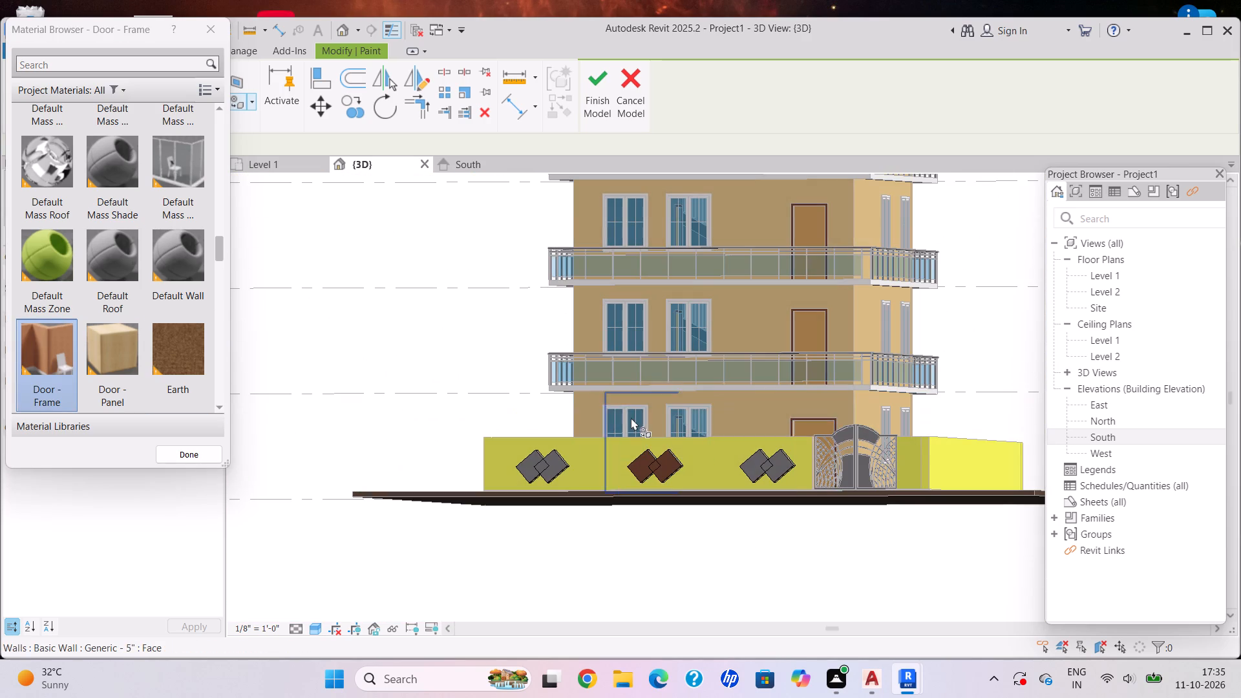
# Browse the project materials for a different finish for the diamond blocks, comparing against the front wall.
pyautogui.scroll(3, 138, 273)
pyautogui.scroll(-2, 113, 290)
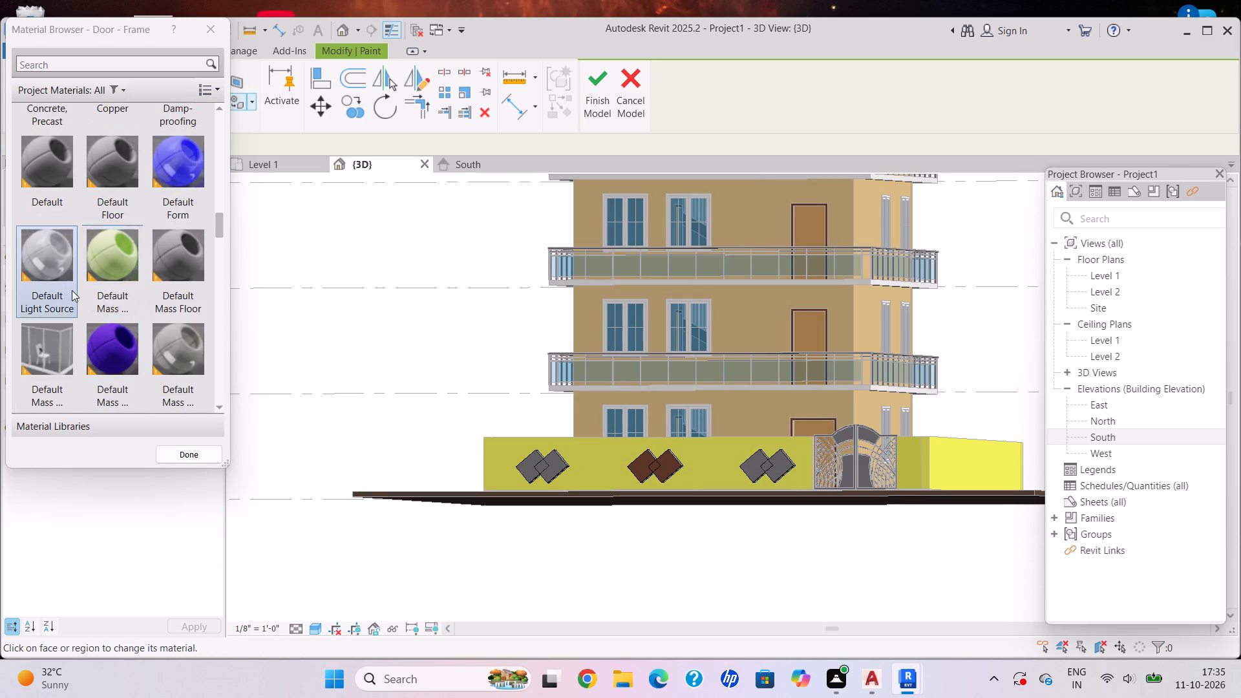
pyautogui.scroll(-1, 72, 290)
pyautogui.scroll(4, 71, 293)
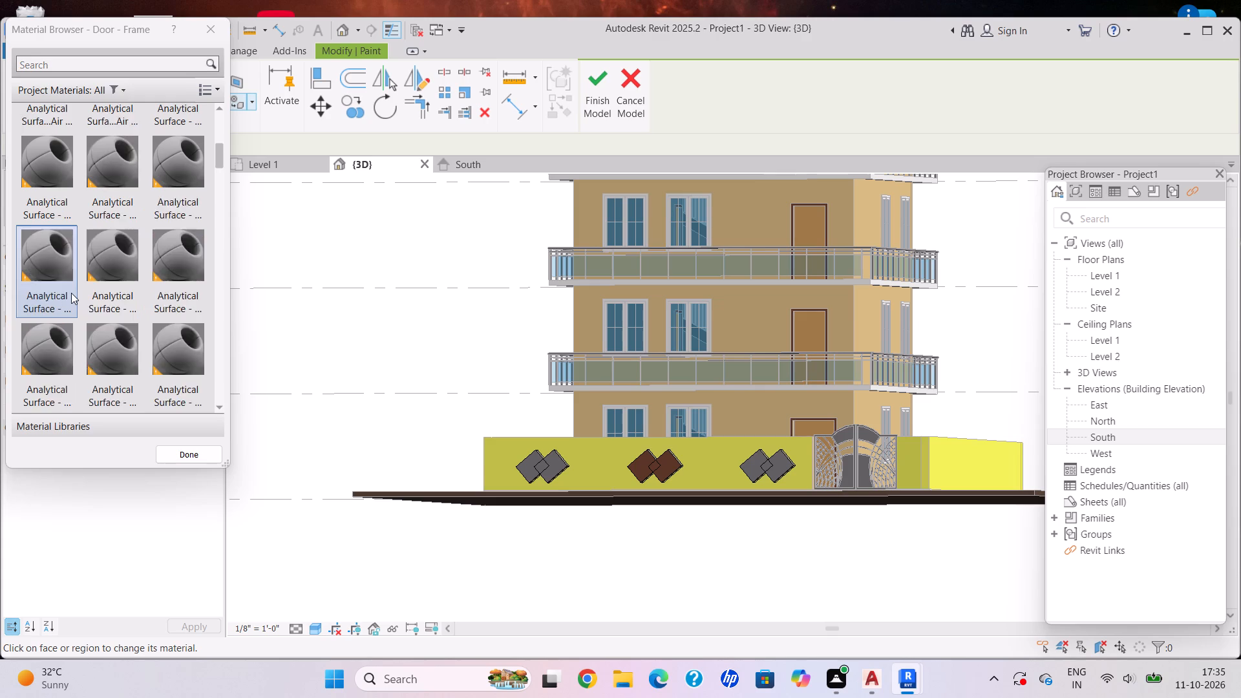
pyautogui.scroll(-4, 71, 293)
pyautogui.scroll(3, 71, 293)
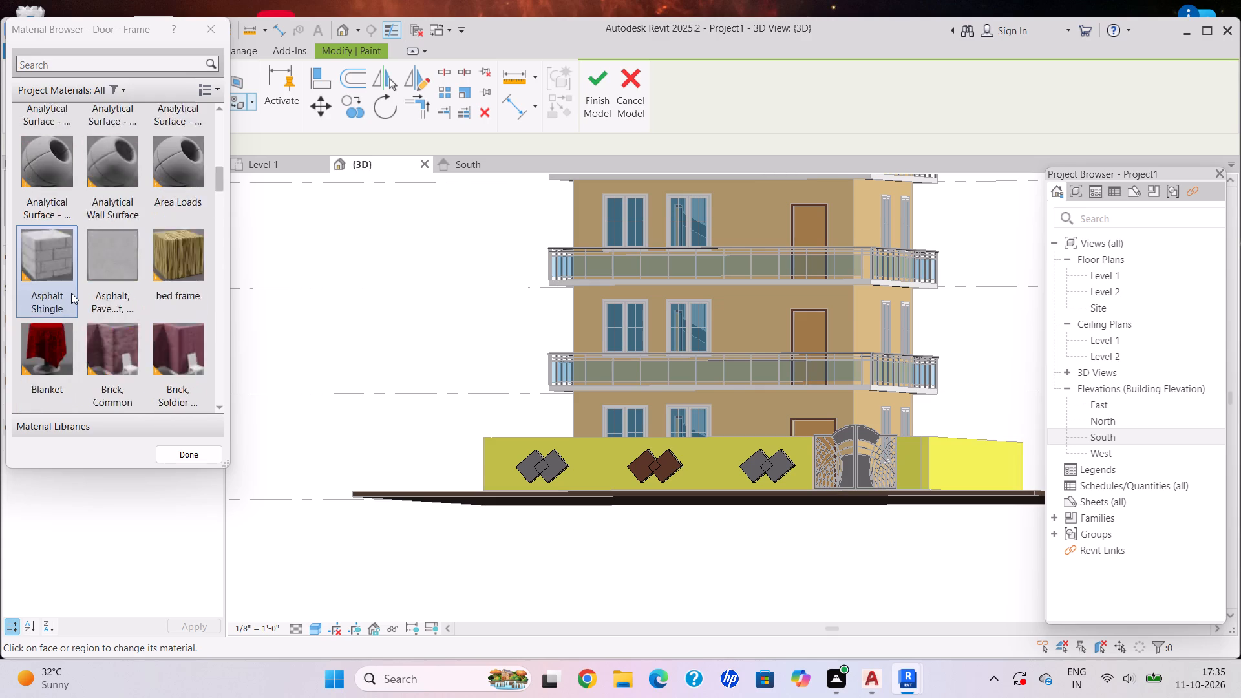
pyautogui.scroll(7, 71, 293)
pyautogui.scroll(-3, 71, 288)
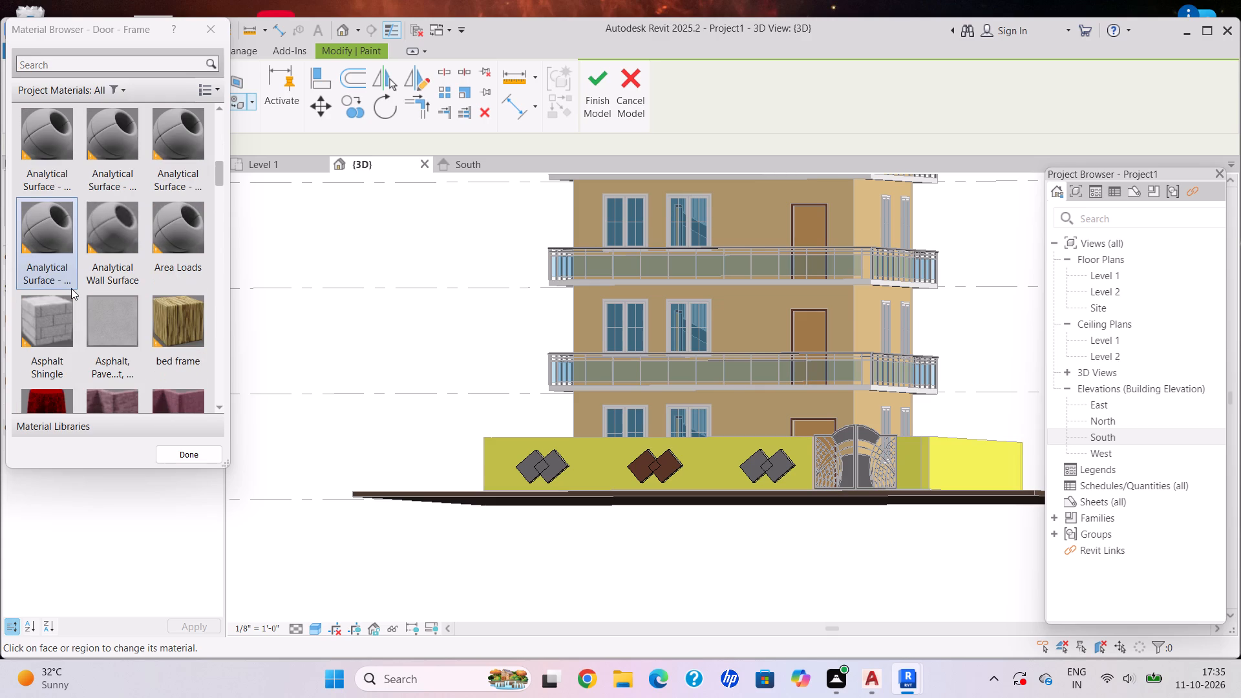
pyautogui.scroll(-3, 71, 288)
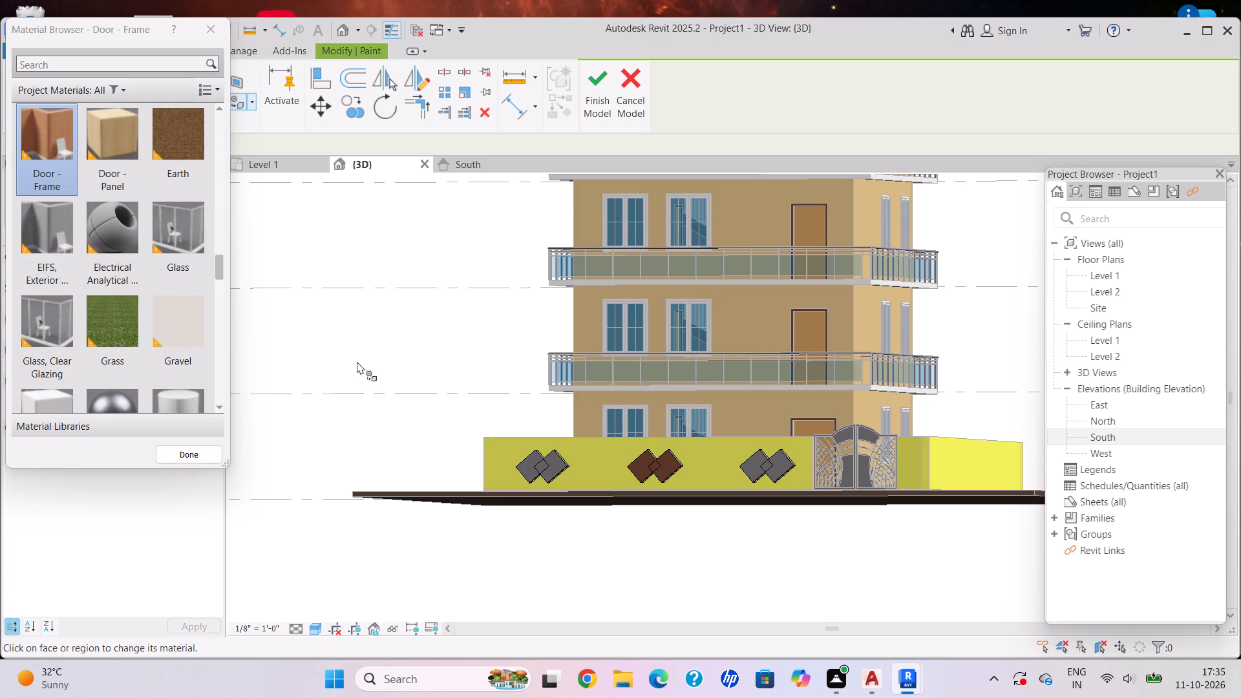
pyautogui.scroll(4, 684, 441)
pyautogui.keyDown('shift'); pyautogui.moveTo(808, 511); pyautogui.dragTo(831, 527, button='middle'); pyautogui.keyUp('shift')
pyautogui.keyDown('shift'); pyautogui.middleClick(836, 529); pyautogui.keyUp('shift')
pyautogui.keyDown('shift'); pyautogui.middleClick(919, 611); pyautogui.keyUp('shift')
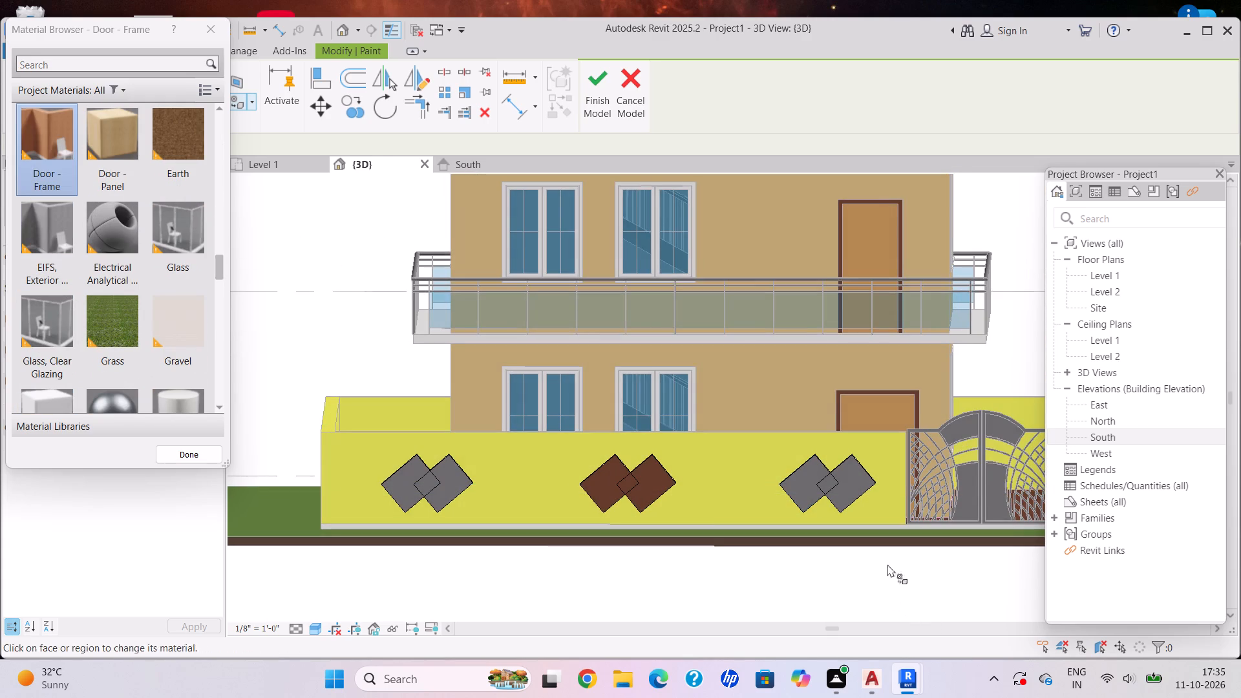
pyautogui.keyDown('shift'); pyautogui.middleClick(762, 474); pyautogui.keyUp('shift')
pyautogui.scroll(2, 40, 116)
pyautogui.scroll(3, 105, 184)
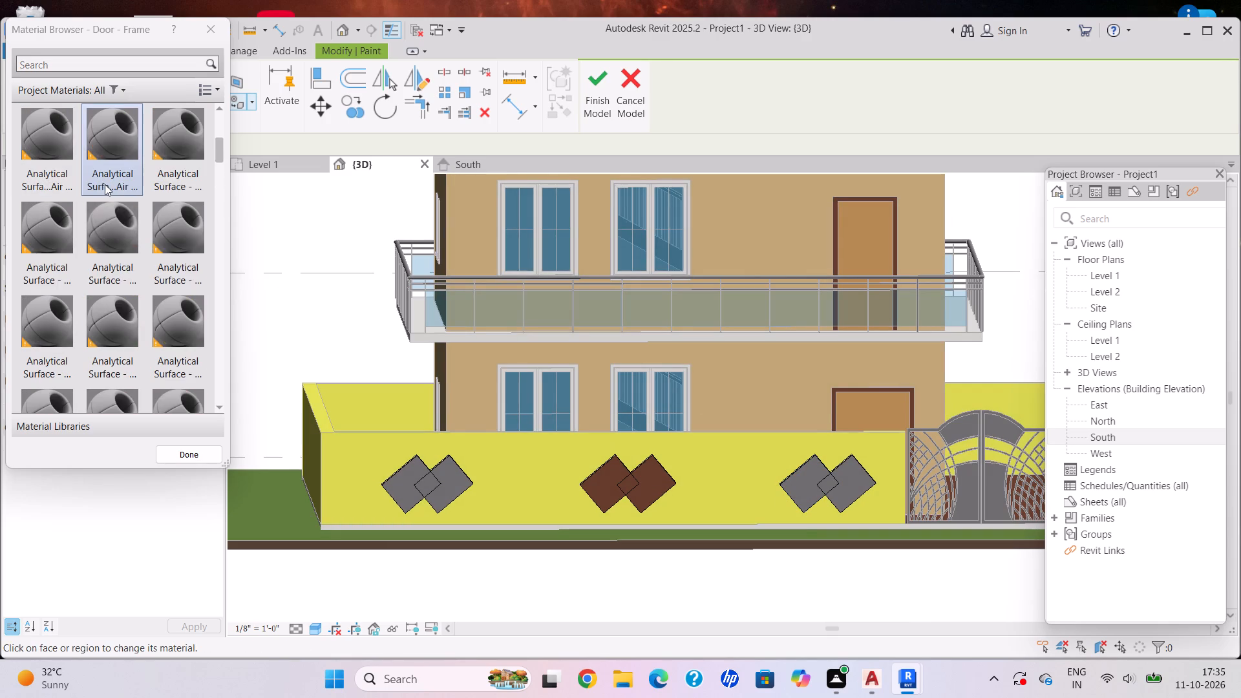
pyautogui.scroll(2, 108, 200)
pyautogui.scroll(-3, 107, 195)
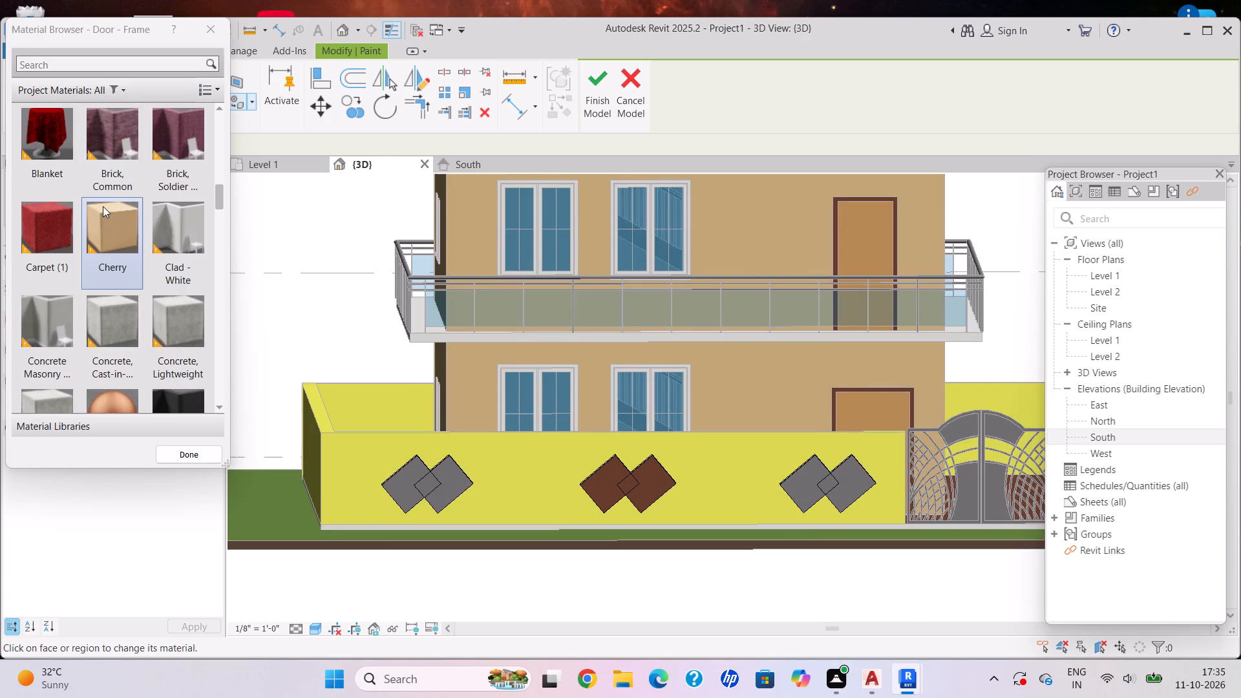
pyautogui.scroll(-1, 115, 223)
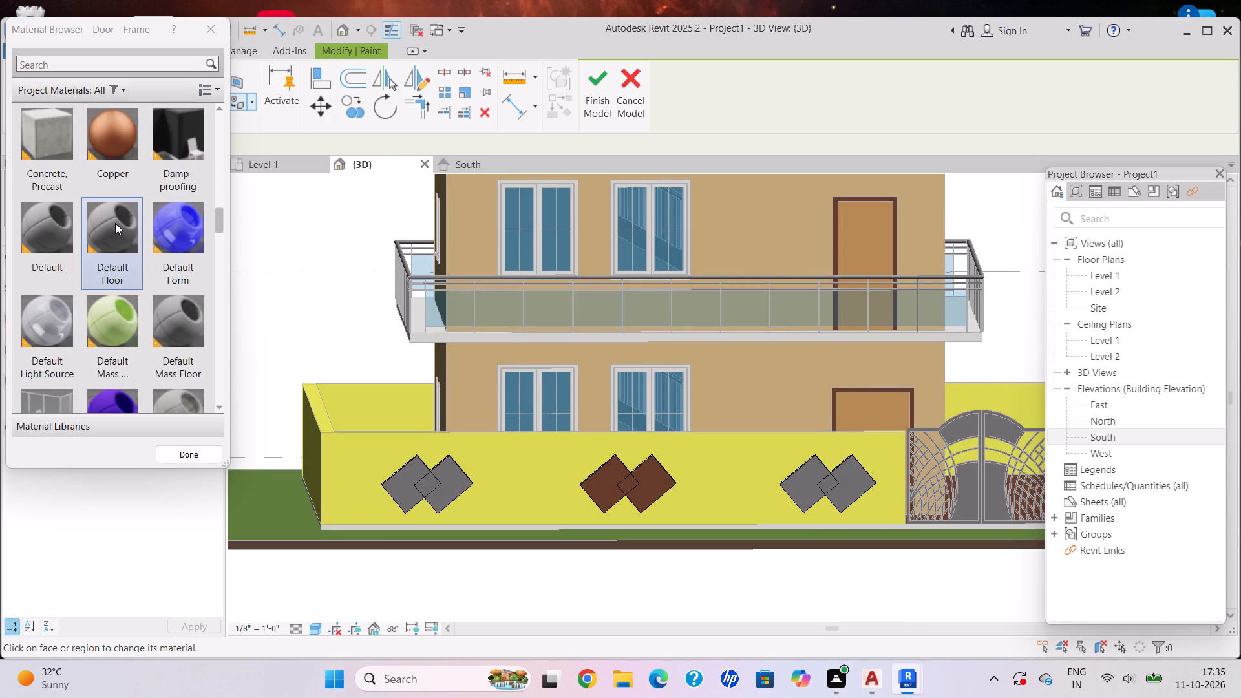
pyautogui.scroll(-4, 115, 223)
pyautogui.scroll(1, 115, 223)
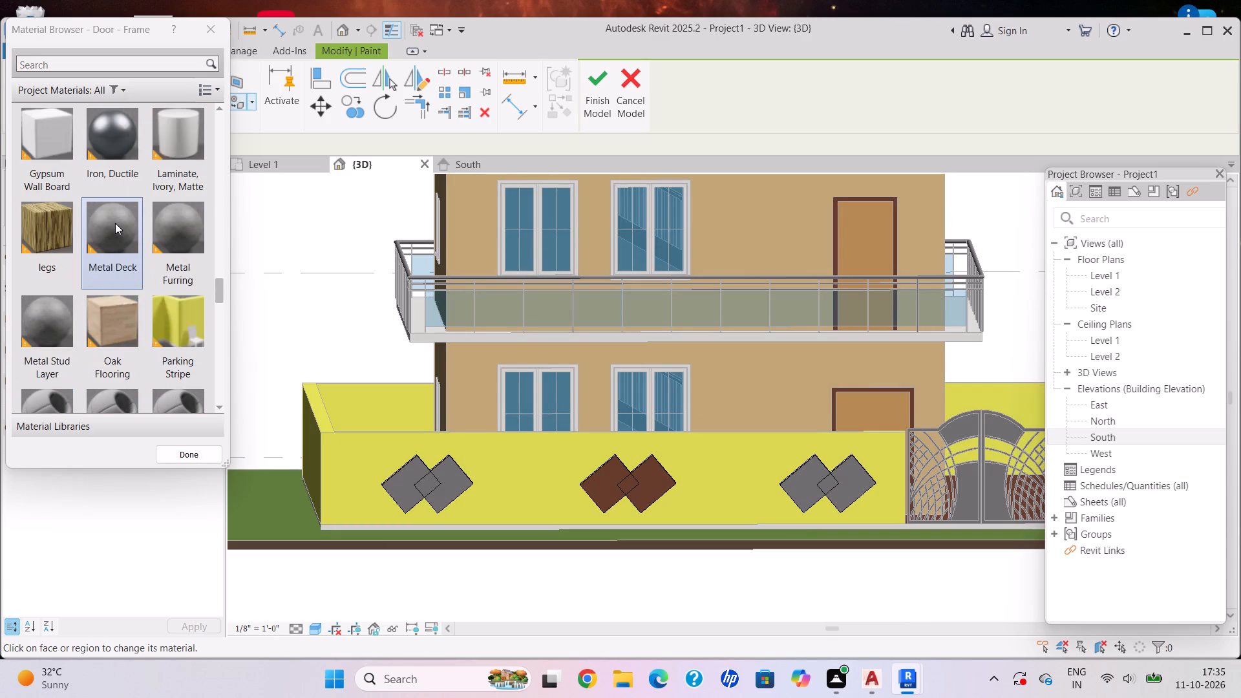
pyautogui.scroll(1, 115, 223)
pyautogui.scroll(-9, 115, 223)
pyautogui.scroll(1, 115, 223)
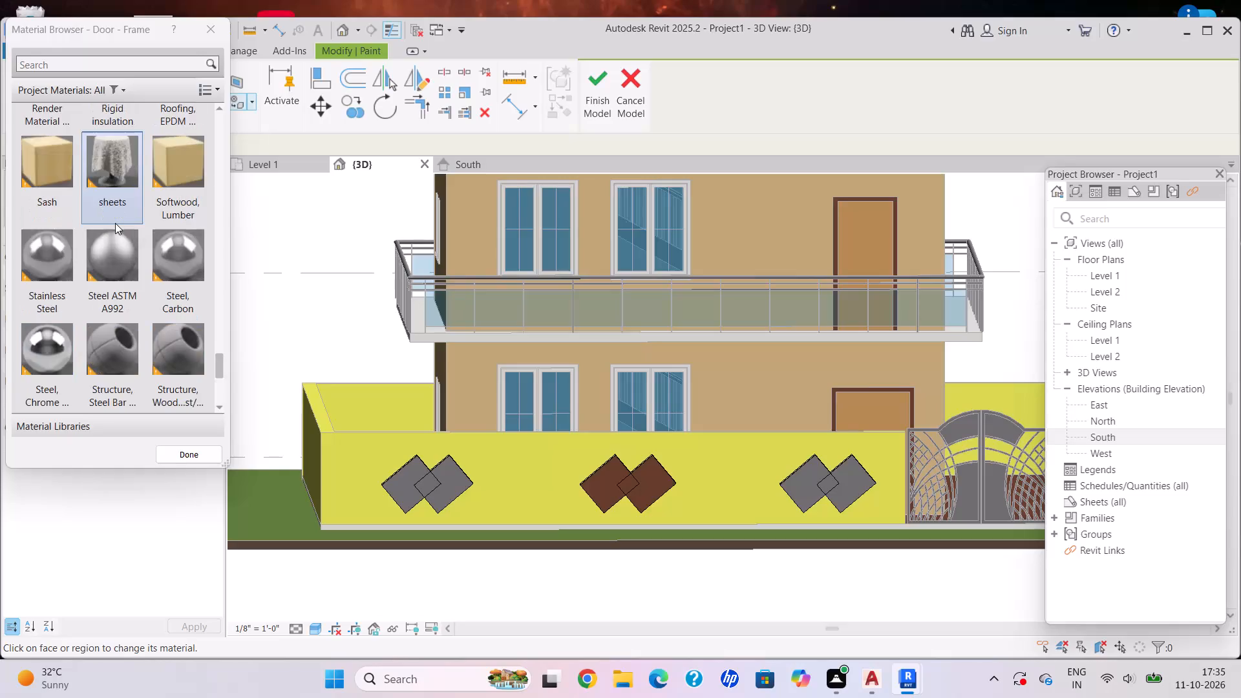
pyautogui.scroll(5, 115, 223)
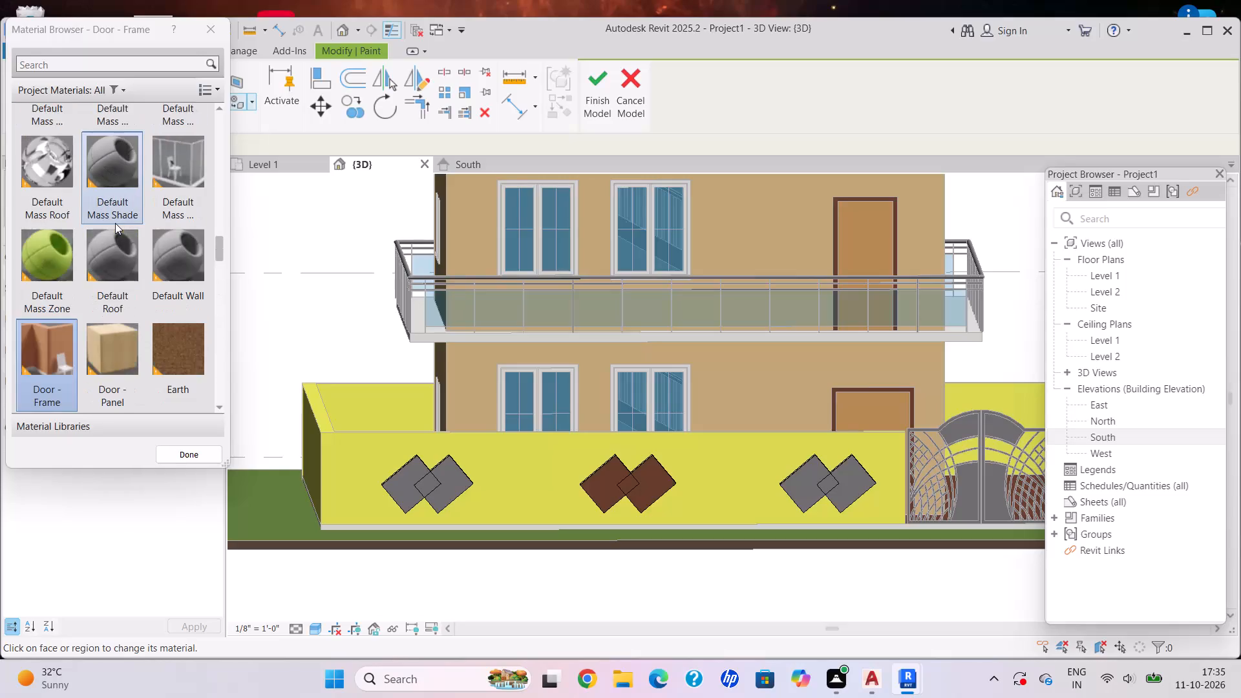
pyautogui.scroll(3, 115, 223)
pyautogui.scroll(-1, 115, 223)
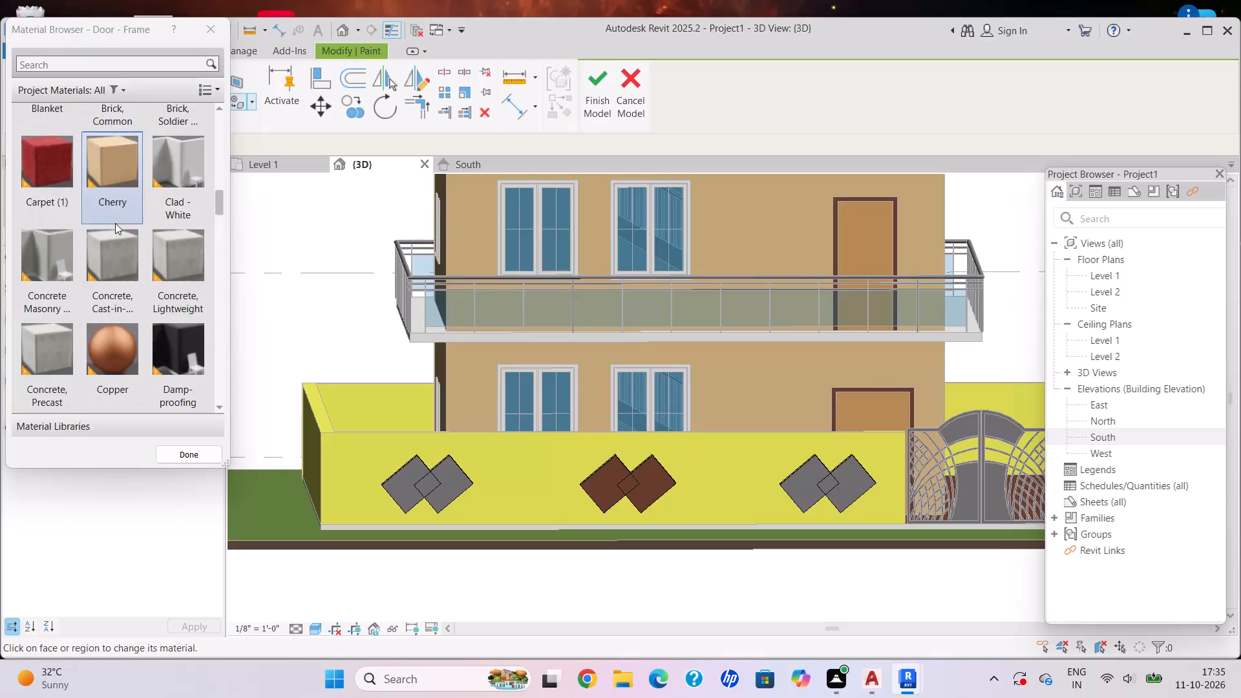
# Paint the front faces of both blocks in the middle pair with Carpet (1).
pyautogui.click(46, 162)
pyautogui.scroll(5, 595, 498)
pyautogui.scroll(3, 693, 478)
pyautogui.click(688, 470)
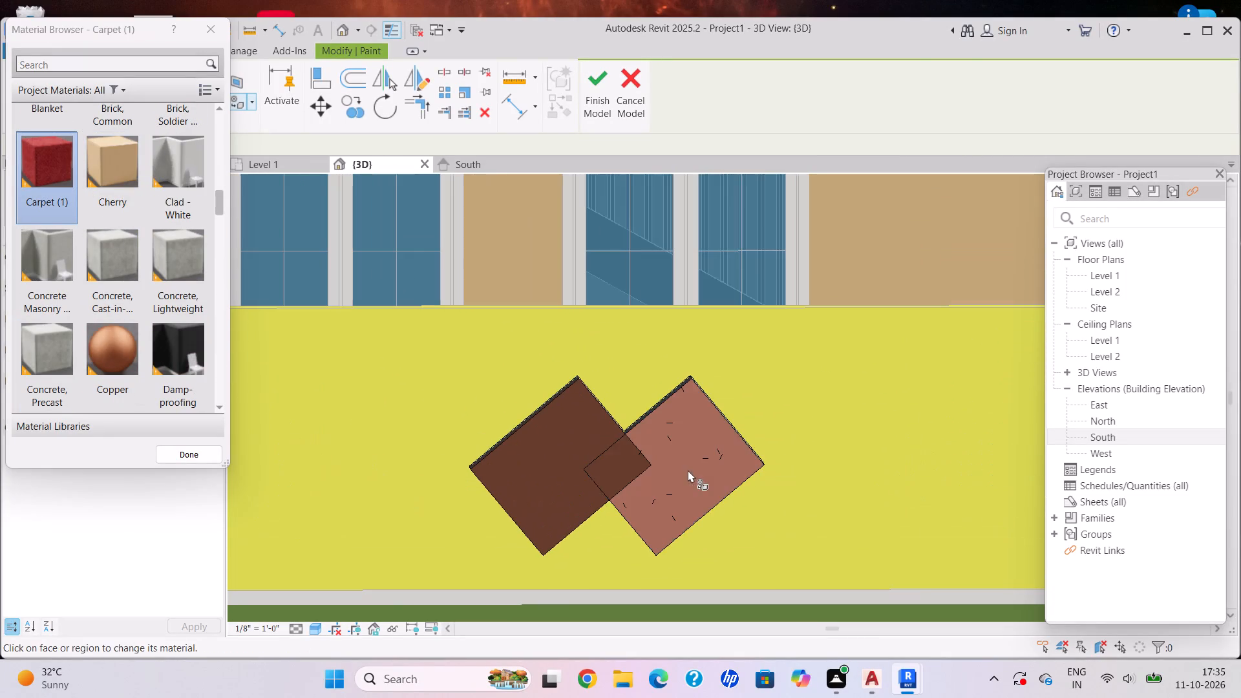
pyautogui.click(589, 470)
pyautogui.scroll(-1, 592, 470)
pyautogui.click(567, 463)
# Paint the front faces of both blocks in the pair nearest the gate with Carpet (1).
pyautogui.scroll(-1, 639, 467)
pyautogui.scroll(1, 639, 467)
pyautogui.scroll(-5, 639, 467)
pyautogui.scroll(-2, 836, 463)
pyautogui.moveTo(871, 456); pyautogui.dragTo(684, 463, button='middle')
pyautogui.scroll(7, 684, 463)
pyautogui.click(639, 474)
pyautogui.click(736, 474)
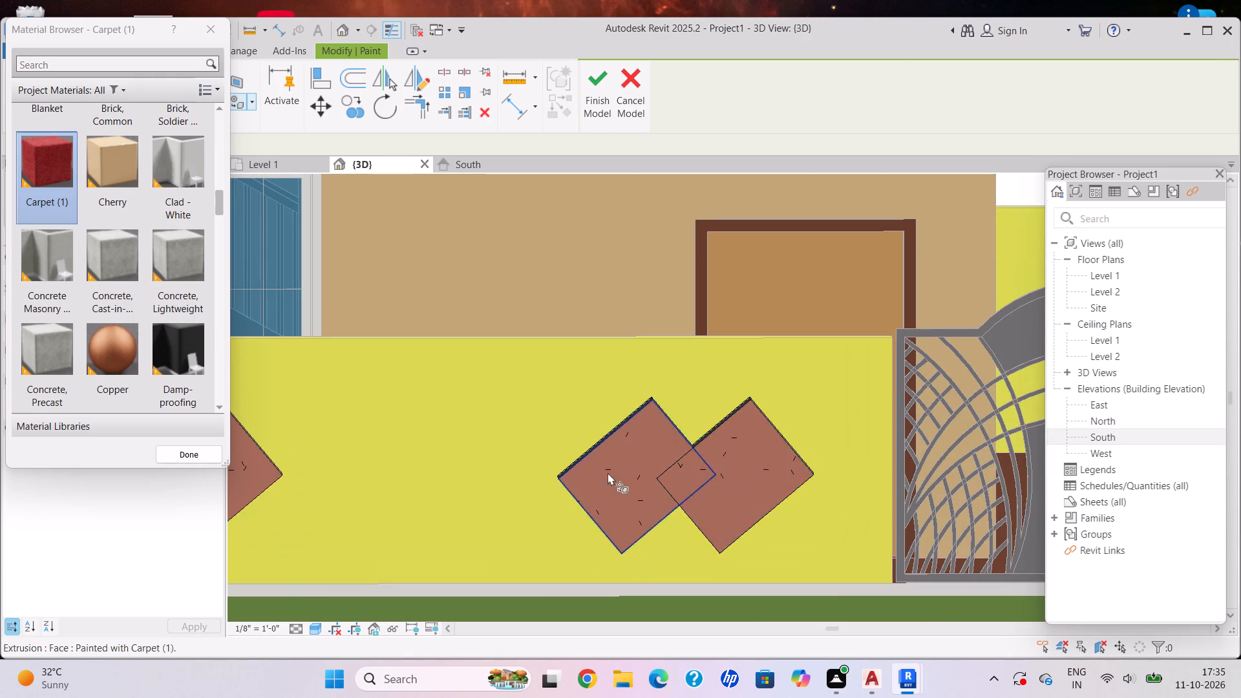
# Paint the front faces of both blocks in the pair farthest from the gate with Carpet (1).
pyautogui.scroll(-6, 538, 461)
pyautogui.moveTo(529, 441); pyautogui.dragTo(819, 457, button='middle')
pyautogui.scroll(-1, 820, 457)
pyautogui.click(467, 480)
pyautogui.click(507, 478)
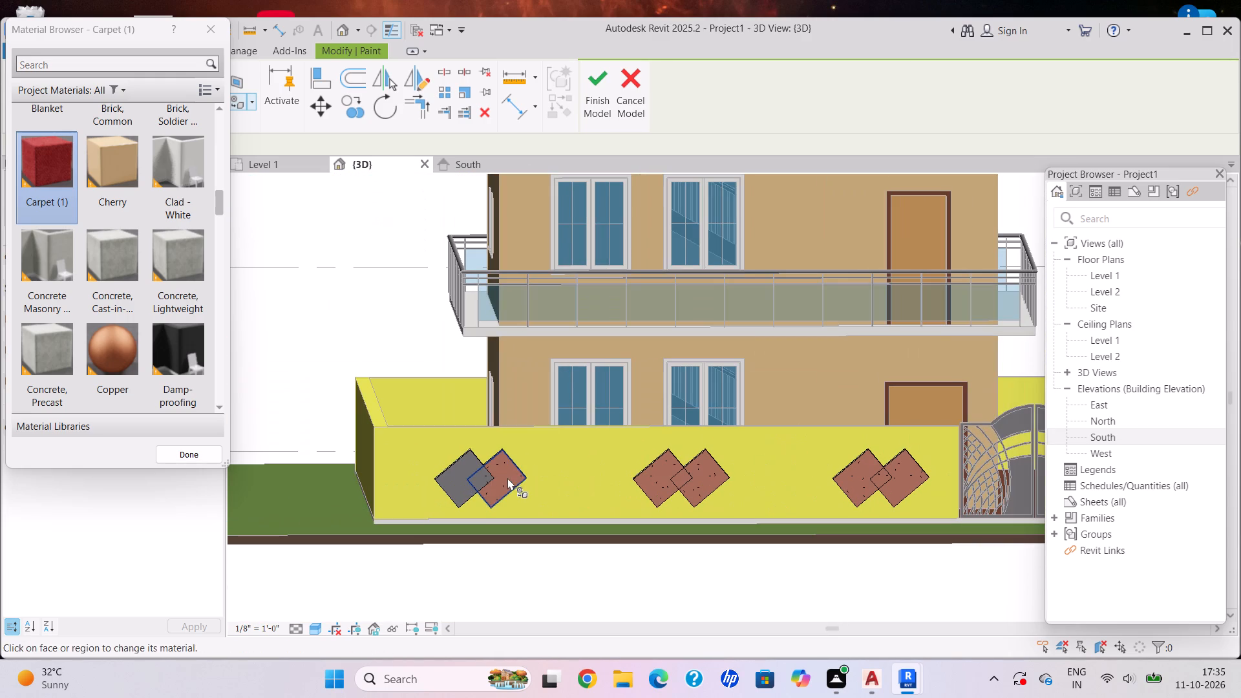
pyautogui.click(446, 477)
pyautogui.scroll(4, 487, 469)
pyautogui.scroll(-4, 487, 469)
# Paint the upward-facing side faces of both blocks in the pair farthest from the gate with Carpet (1).
pyautogui.keyDown('shift'); pyautogui.moveTo(487, 469); pyautogui.dragTo(494, 539, button='middle'); pyautogui.keyUp('shift')
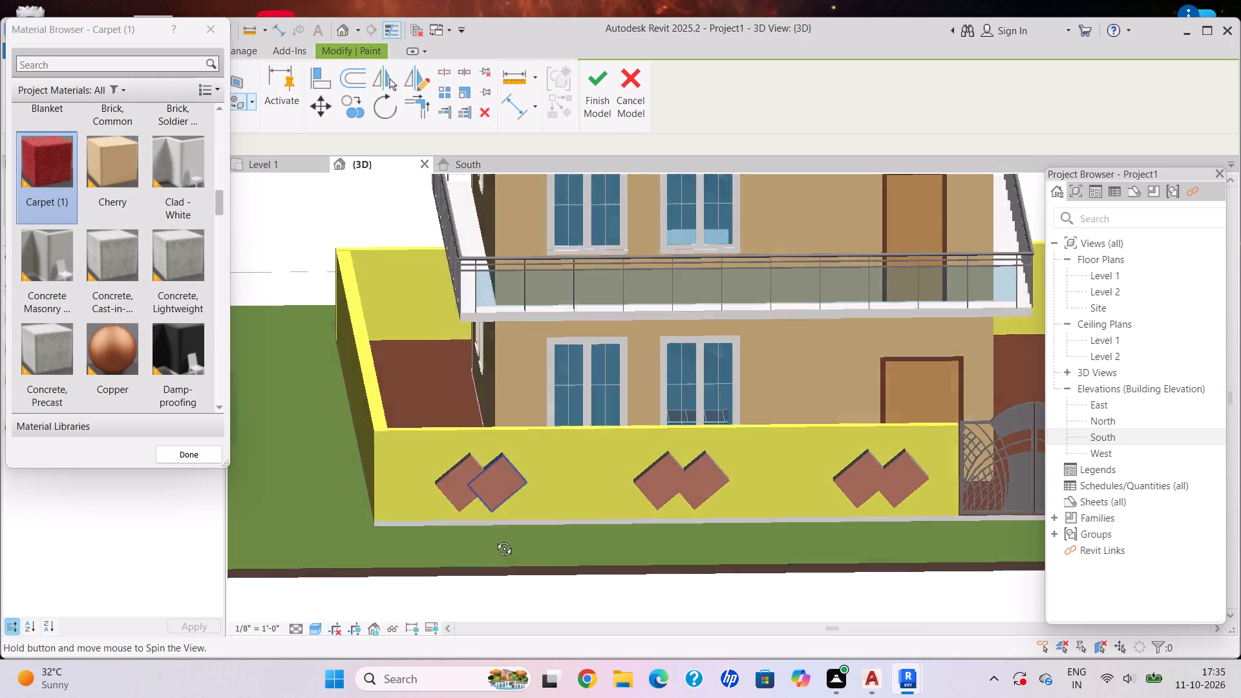
pyautogui.keyDown('shift'); pyautogui.moveTo(494, 539); pyautogui.dragTo(521, 652, button='middle'); pyautogui.keyUp('shift')
pyautogui.scroll(11, 507, 544)
pyautogui.click(447, 515)
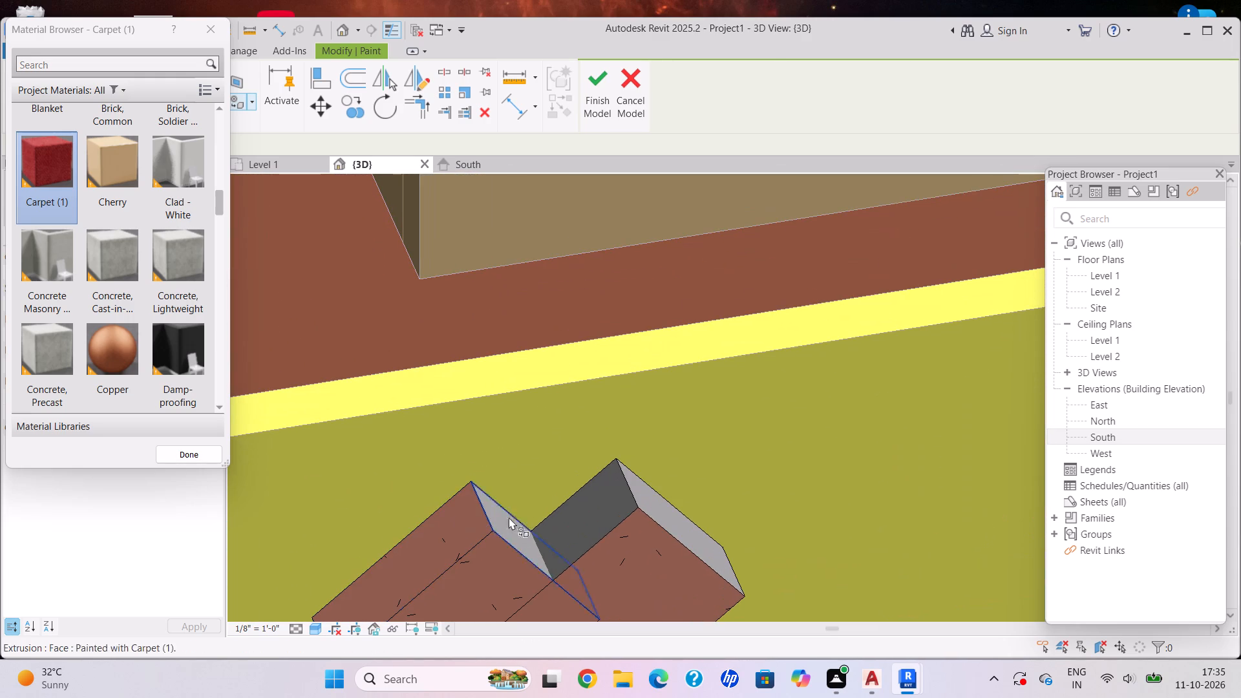
pyautogui.click(550, 516)
pyautogui.click(514, 524)
pyautogui.scroll(5, 566, 523)
pyautogui.click(571, 511)
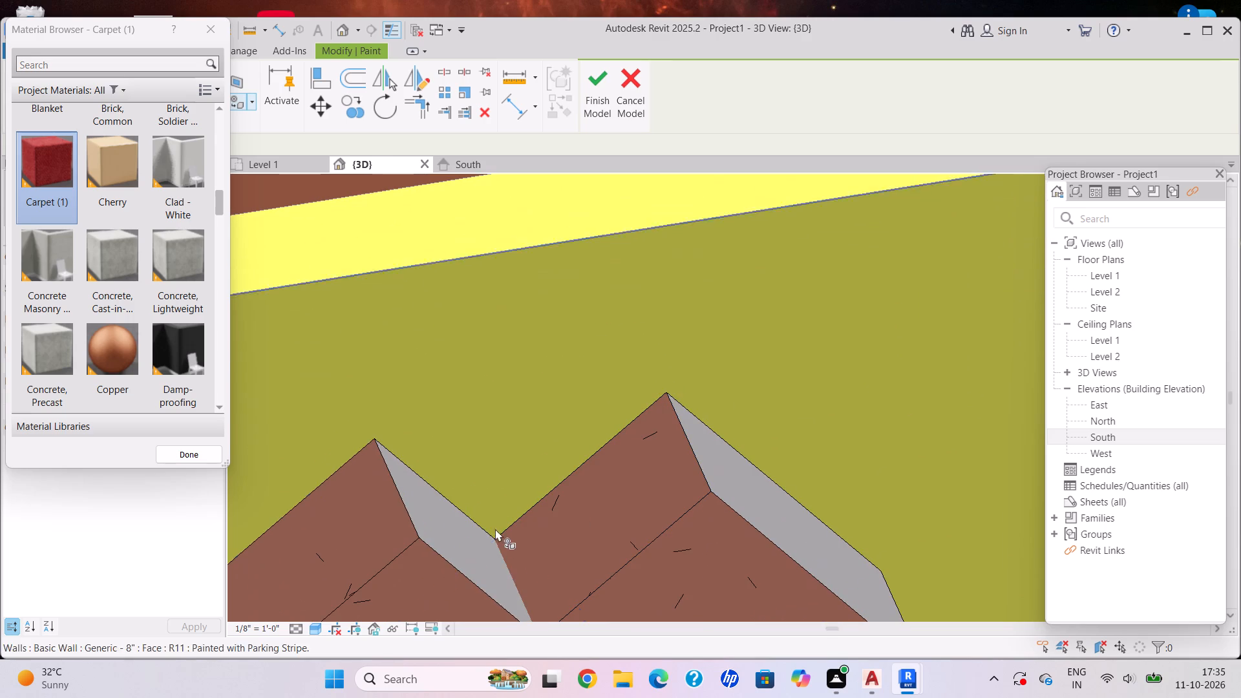
pyautogui.click(476, 538)
pyautogui.click(753, 487)
pyautogui.scroll(1, 745, 509)
pyautogui.scroll(-4, 745, 509)
# Paint the gate-side underside face of the farthest pair's block nearer the gate with Carpet (1).
pyautogui.moveTo(741, 506); pyautogui.dragTo(645, 204, button='middle')
pyautogui.scroll(-1, 645, 202)
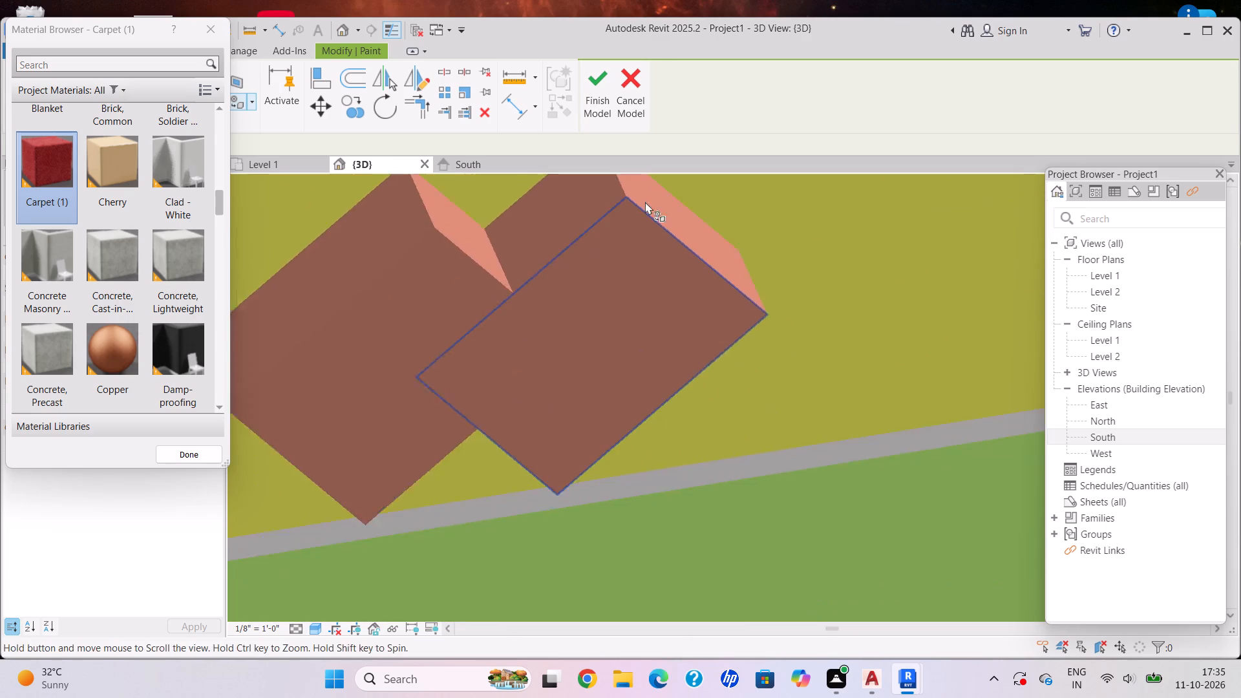
pyautogui.scroll(-4, 645, 202)
pyautogui.moveTo(645, 354); pyautogui.dragTo(613, 191, button='middle')
pyautogui.keyDown('shift'); pyautogui.scroll(1, 638, 346); pyautogui.keyUp('shift')
pyautogui.moveTo(615, 193); pyautogui.dragTo(606, 492, button='middle')
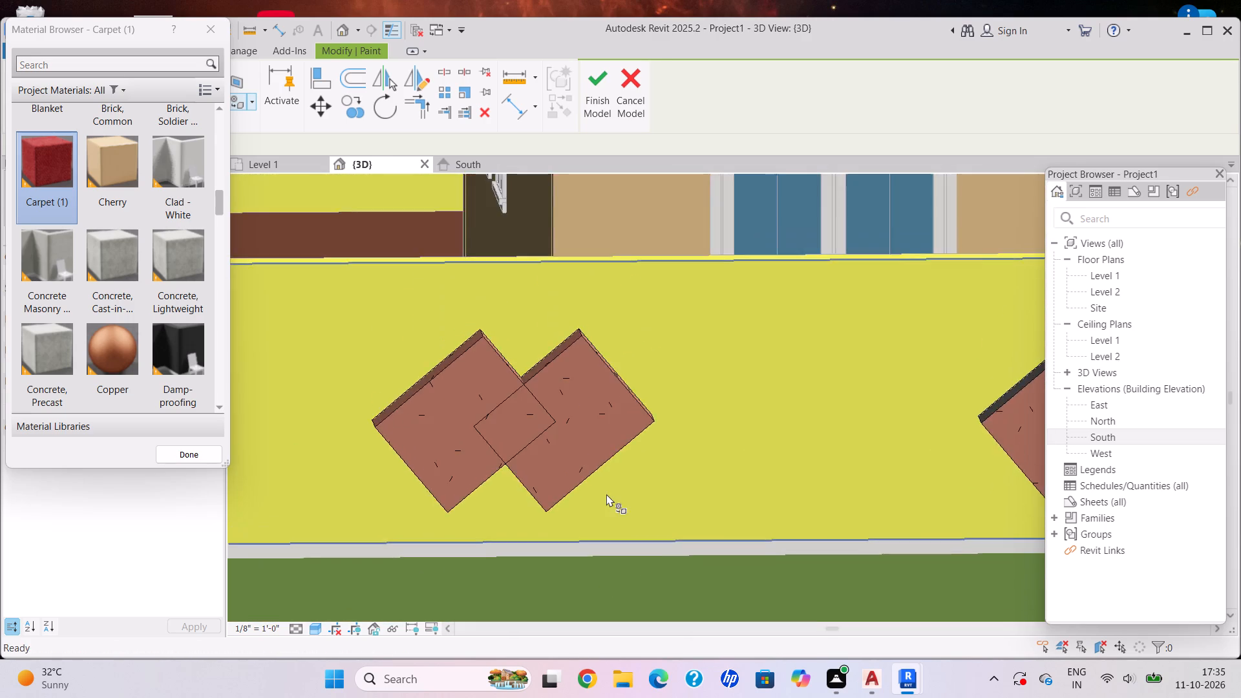
pyautogui.scroll(1, 604, 490)
pyautogui.keyDown('shift'); pyautogui.moveTo(589, 466); pyautogui.dragTo(541, 335, button='middle'); pyautogui.keyUp('shift')
pyautogui.keyDown('shift'); pyautogui.moveTo(633, 416); pyautogui.dragTo(621, 499, button='middle'); pyautogui.keyUp('shift')
pyautogui.scroll(5, 674, 463)
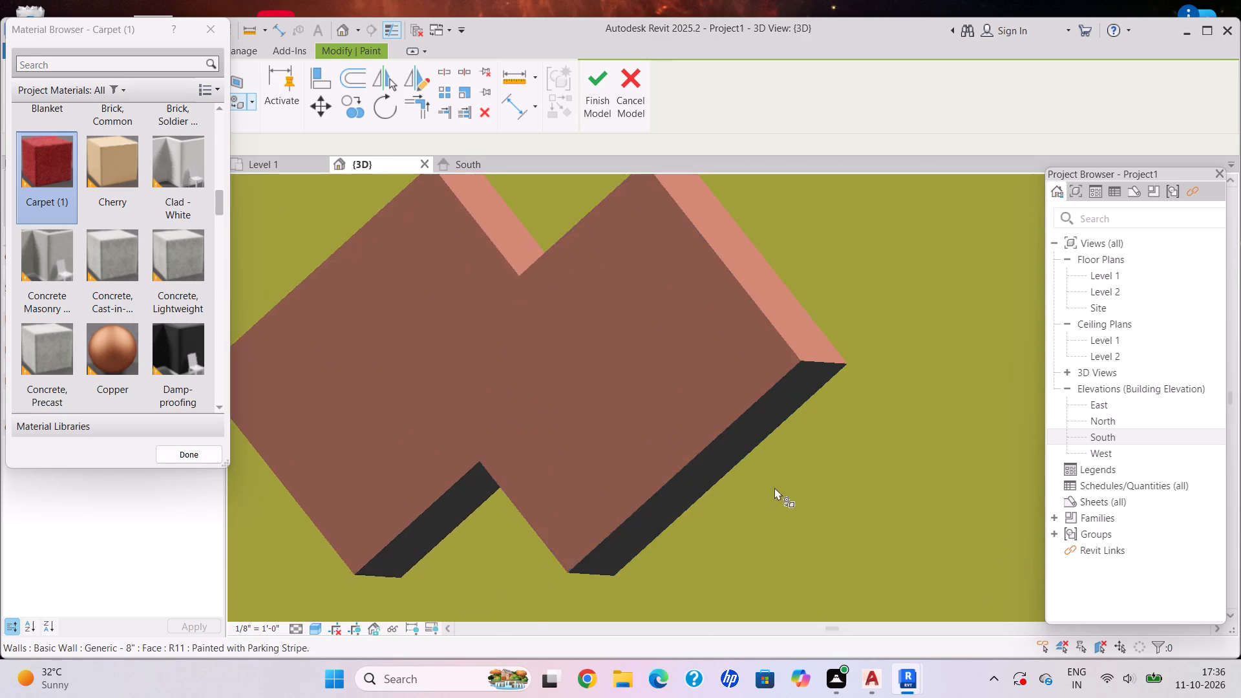
pyautogui.scroll(3, 774, 487)
pyautogui.click(708, 436)
# Paint the underside faces pointing away from the gate on both blocks of the farthest pair with Carpet (1).
pyautogui.scroll(-5, 608, 437)
pyautogui.moveTo(606, 429); pyautogui.dragTo(712, 347, button='middle')
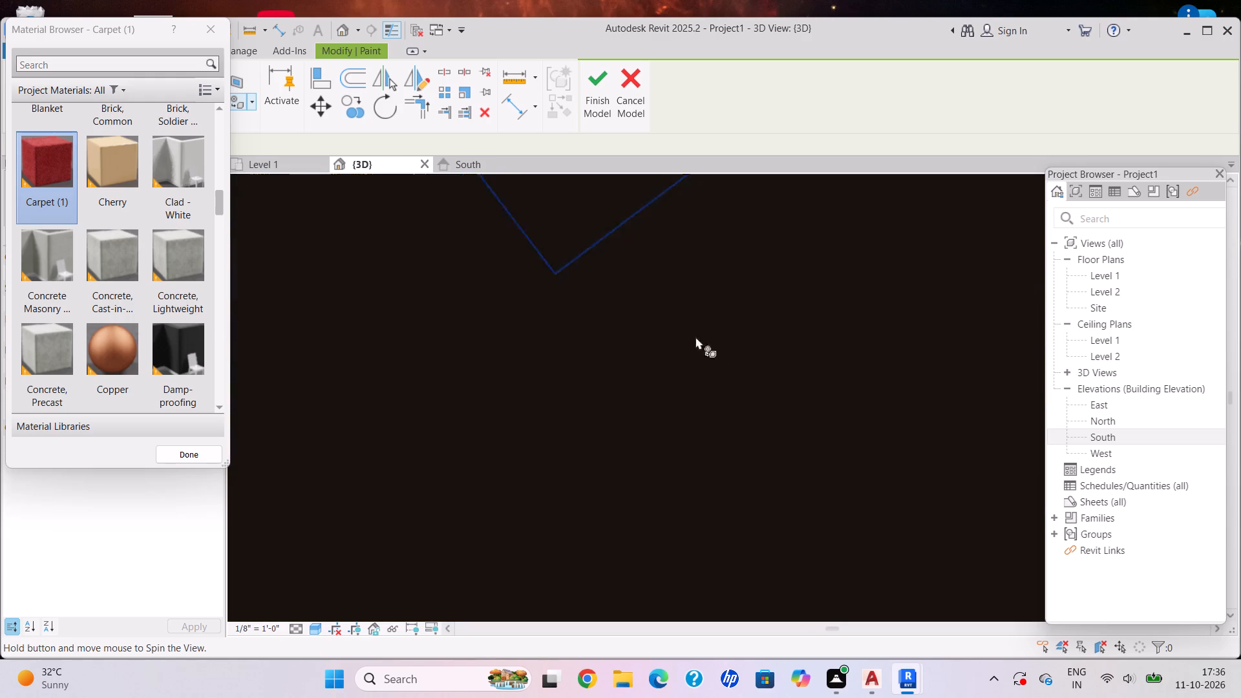
pyautogui.moveTo(667, 327); pyautogui.dragTo(692, 467, button='middle')
pyautogui.moveTo(692, 522); pyautogui.dragTo(689, 346, button='middle')
pyautogui.keyDown('shift'); pyautogui.moveTo(664, 474); pyautogui.dragTo(710, 428, button='middle'); pyautogui.keyUp('shift')
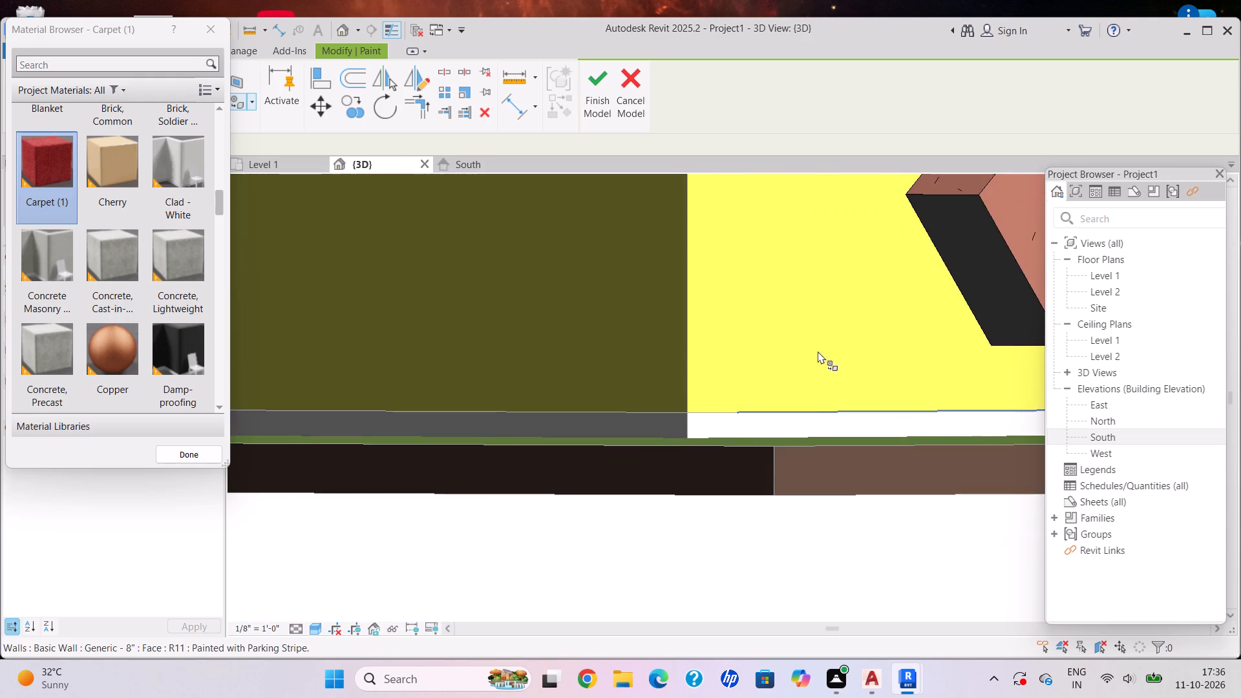
pyautogui.moveTo(818, 335); pyautogui.dragTo(419, 451, button='middle')
pyautogui.scroll(9, 421, 451)
pyautogui.click(661, 385)
pyautogui.scroll(-4, 743, 448)
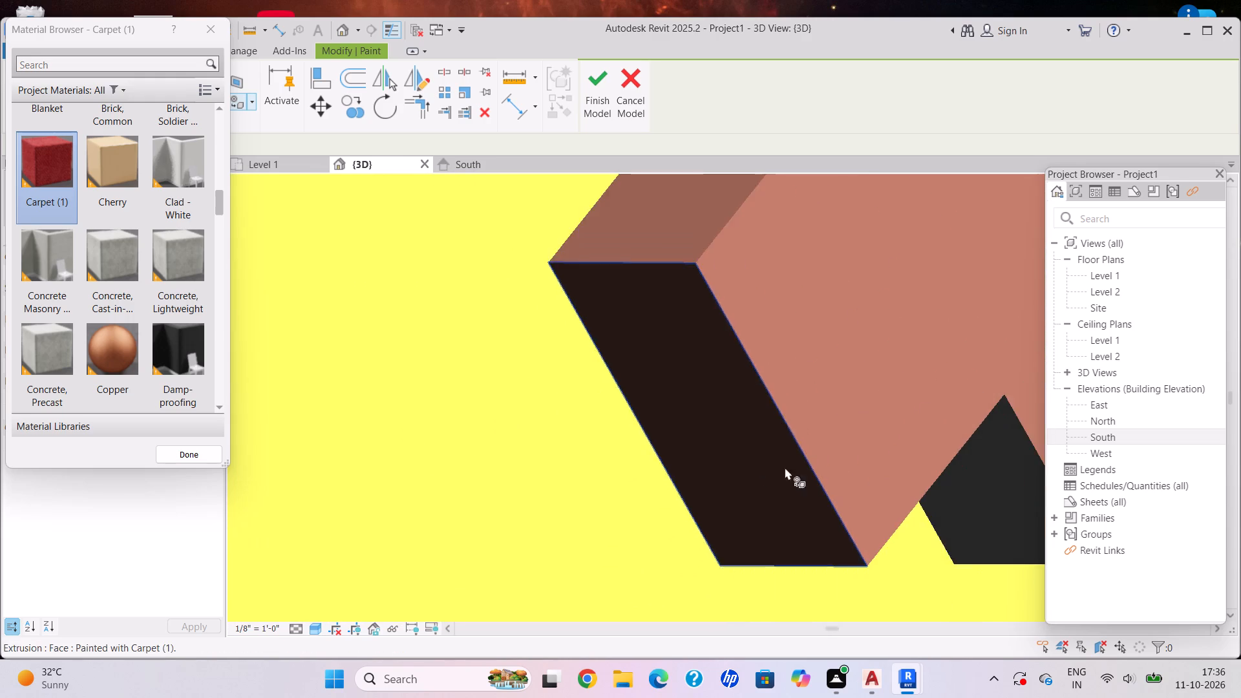
pyautogui.scroll(-4, 785, 467)
pyautogui.moveTo(789, 475); pyautogui.dragTo(761, 436, button='middle')
pyautogui.keyDown('shift'); pyautogui.moveTo(550, 280); pyautogui.dragTo(520, 335, button='middle'); pyautogui.keyUp('shift')
pyautogui.moveTo(306, 501); pyautogui.dragTo(461, 436, button='middle')
pyautogui.scroll(6, 361, 486)
pyautogui.click(485, 445)
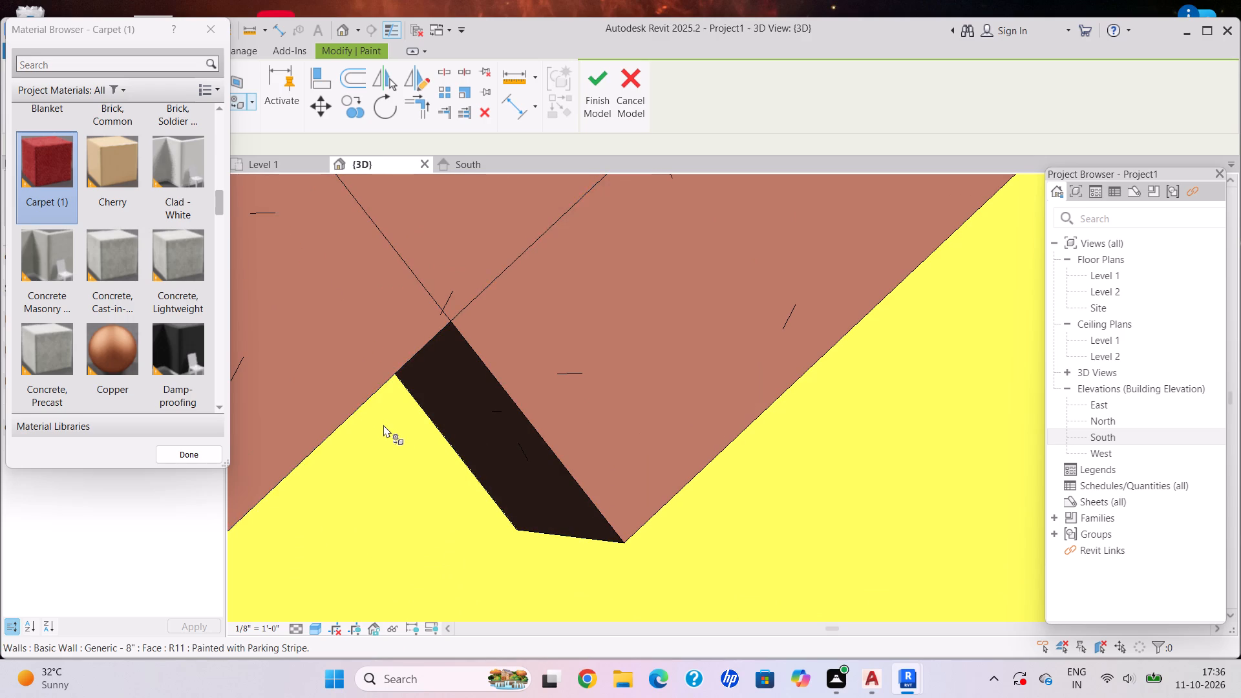
# Paint the gate-side underside face of the farthest pair's block farther from the gate with Carpet (1).
pyautogui.keyDown('shift'); pyautogui.middleClick(377, 425); pyautogui.keyUp('shift')
pyautogui.keyDown('shift'); pyautogui.middleClick(367, 423); pyautogui.keyUp('shift')
pyautogui.moveTo(549, 396); pyautogui.dragTo(761, 439, button='middle')
pyautogui.middleClick(774, 439)
pyautogui.keyDown('shift'); pyautogui.moveTo(641, 461); pyautogui.dragTo(598, 434, button='middle'); pyautogui.keyUp('shift')
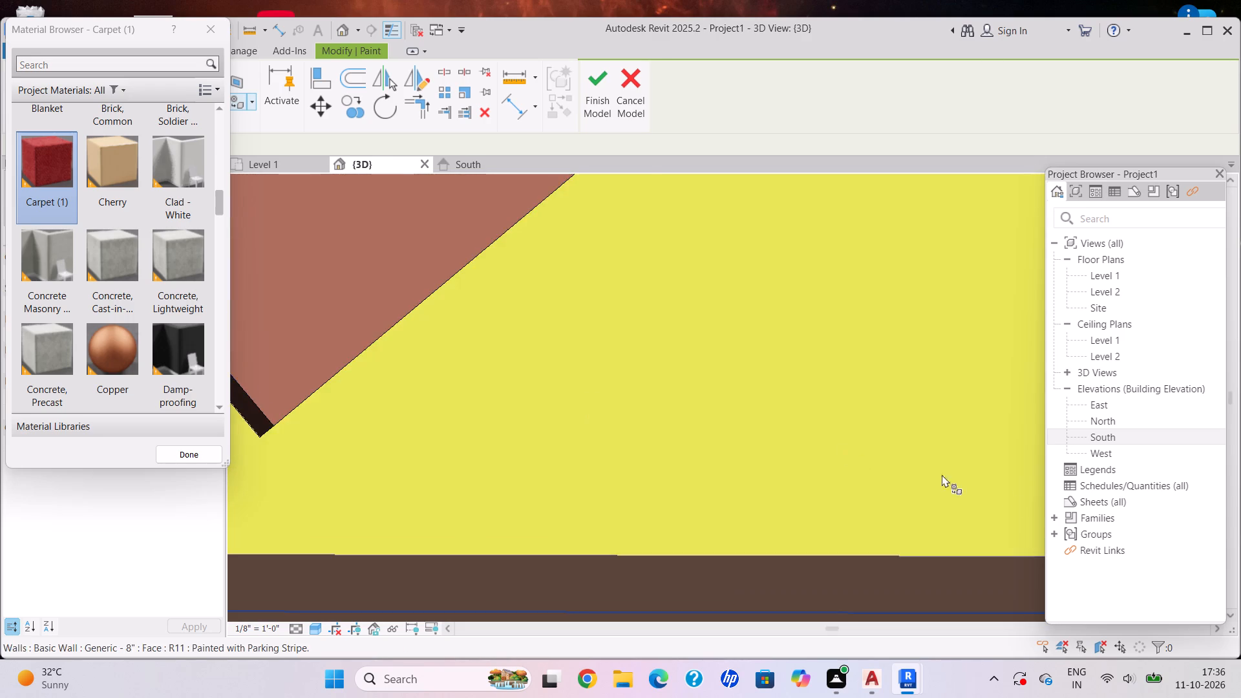
pyautogui.moveTo(1012, 491); pyautogui.dragTo(1080, 498, button='middle')
pyautogui.moveTo(617, 492); pyautogui.dragTo(933, 522, button='middle')
pyautogui.scroll(4, 404, 396)
pyautogui.moveTo(513, 419); pyautogui.dragTo(686, 537, button='middle')
pyautogui.middleClick(752, 566)
pyautogui.scroll(-3, 718, 505)
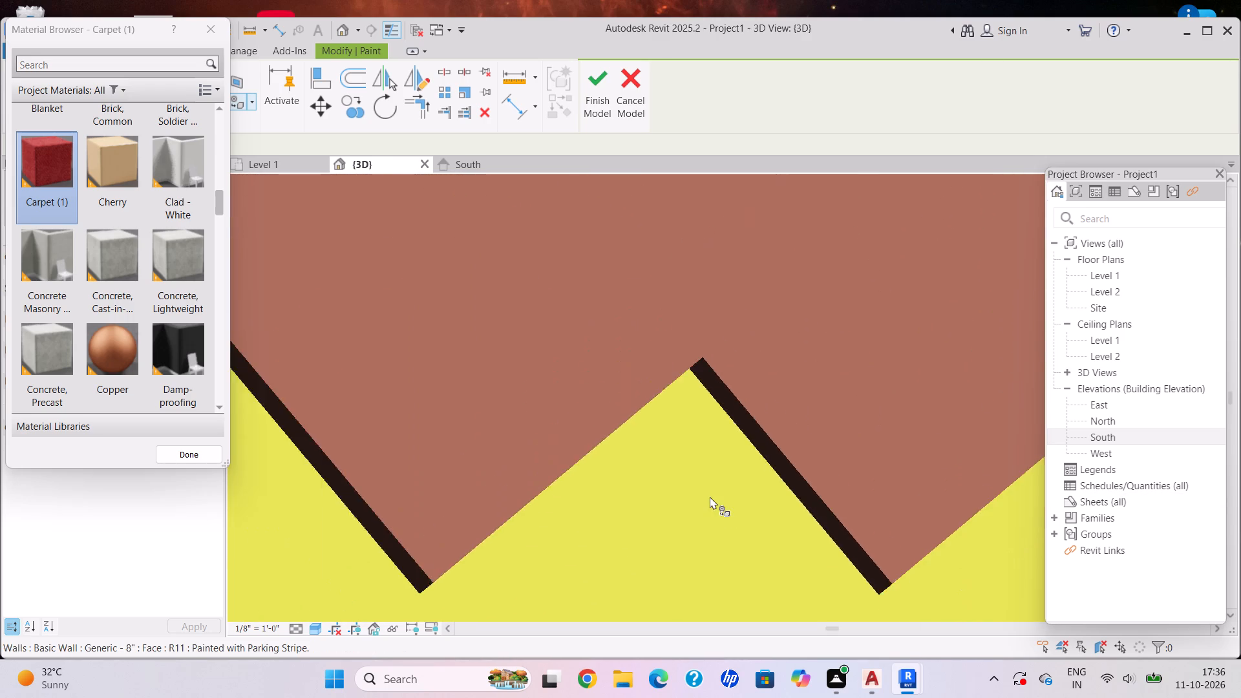
pyautogui.scroll(-7, 710, 496)
pyautogui.keyDown('shift'); pyautogui.moveTo(672, 478); pyautogui.dragTo(657, 458, button='middle'); pyautogui.keyUp('shift')
pyautogui.scroll(-1, 672, 471)
pyautogui.scroll(1, 673, 471)
pyautogui.scroll(-1, 673, 471)
pyautogui.scroll(8, 673, 471)
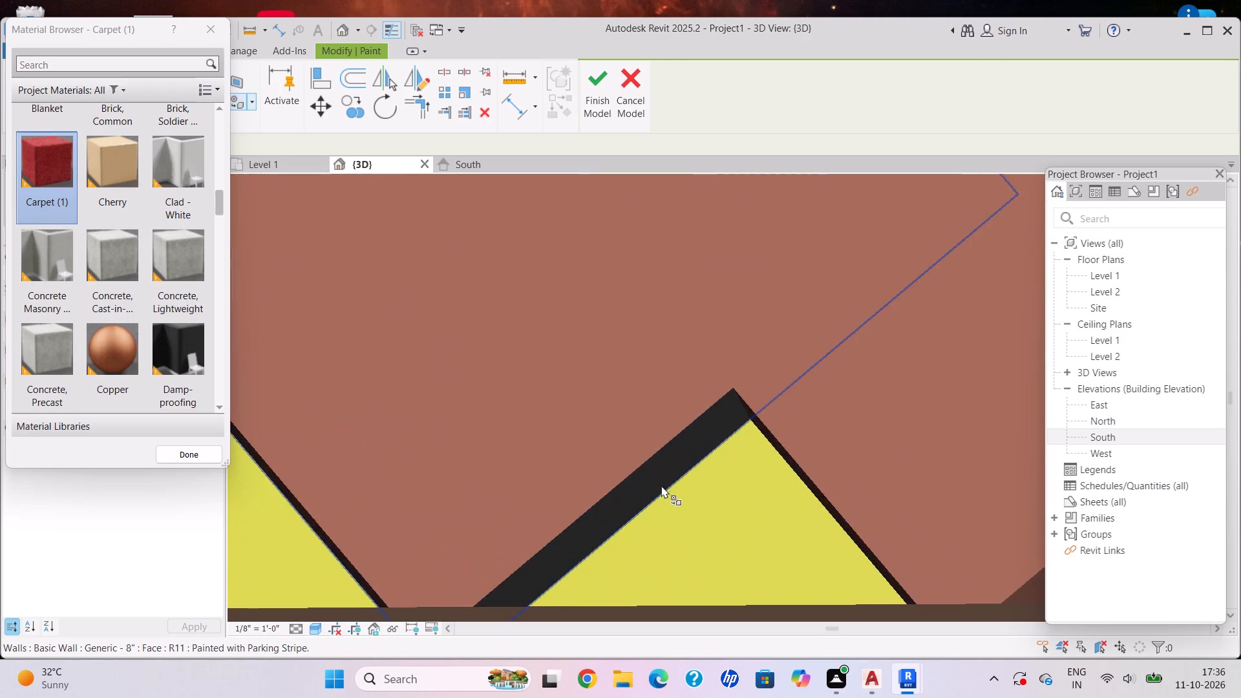
pyautogui.click(659, 483)
# Paint the upward-facing side faces of both blocks in the middle pair with Carpet (1).
pyautogui.scroll(-2, 678, 477)
pyautogui.scroll(1, 682, 478)
pyautogui.scroll(-16, 684, 480)
pyautogui.moveTo(773, 418); pyautogui.dragTo(381, 410, button='middle')
pyautogui.moveTo(600, 390); pyautogui.dragTo(597, 473, button='middle')
pyautogui.scroll(10, 577, 396)
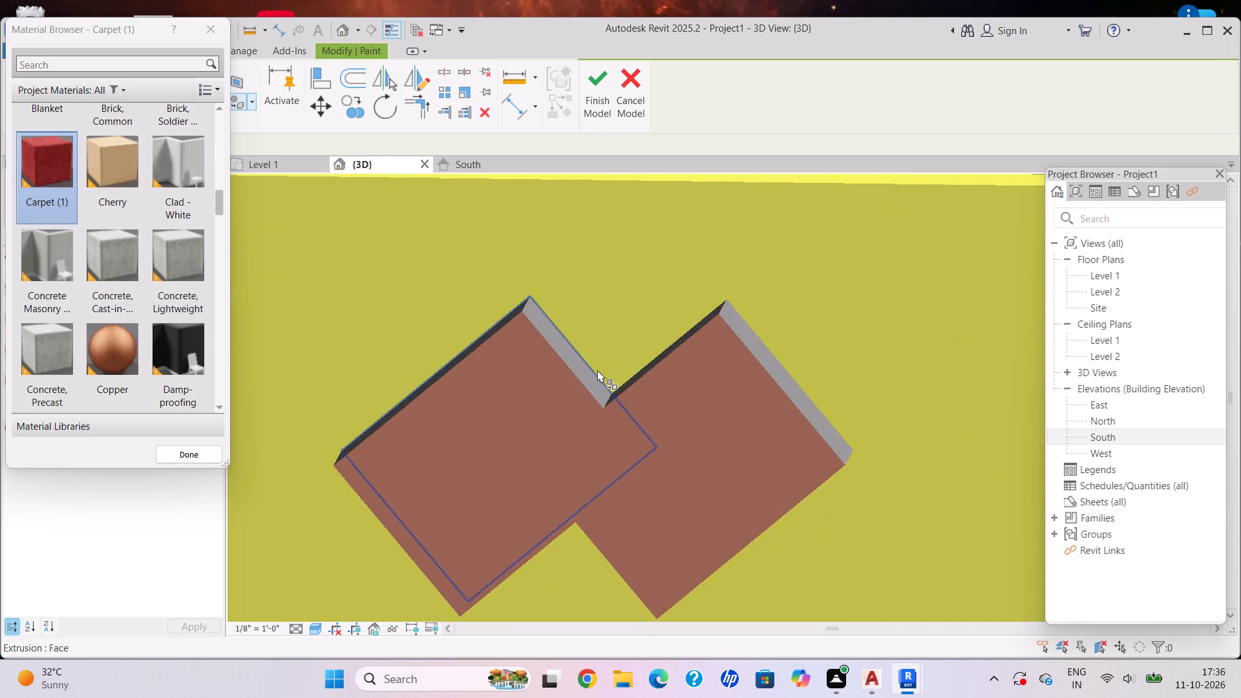
pyautogui.click(582, 367)
pyautogui.click(790, 353)
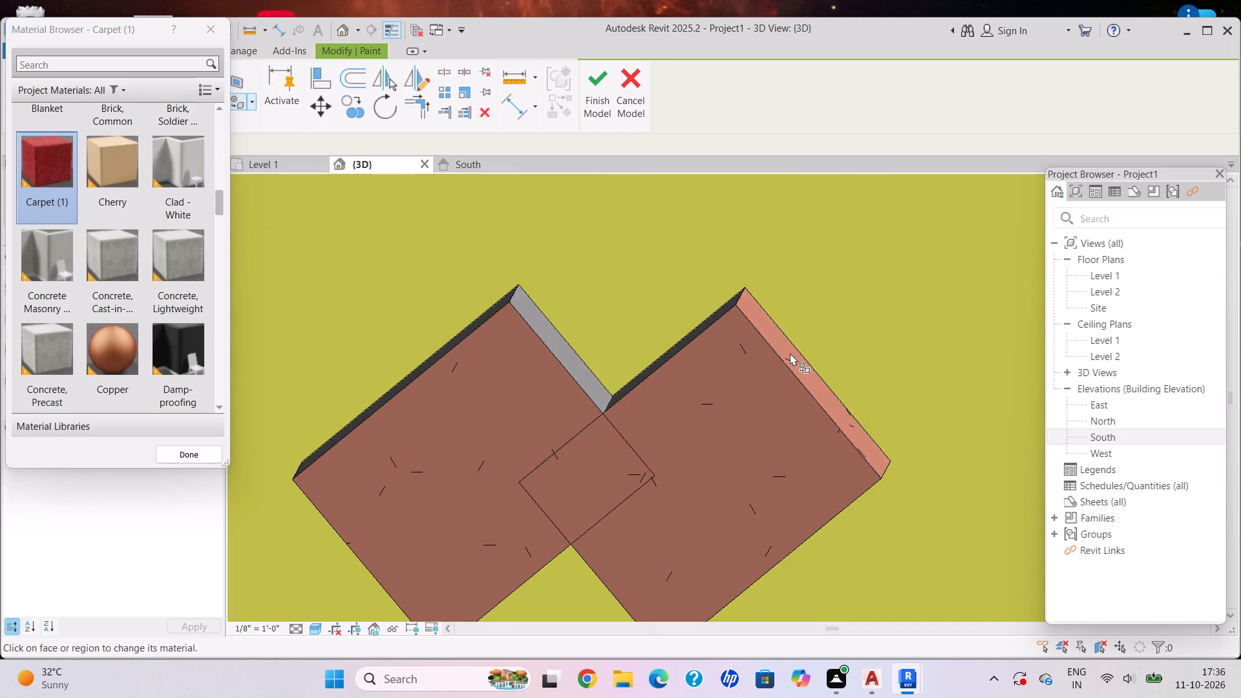
pyautogui.scroll(3, 790, 352)
pyautogui.click(483, 386)
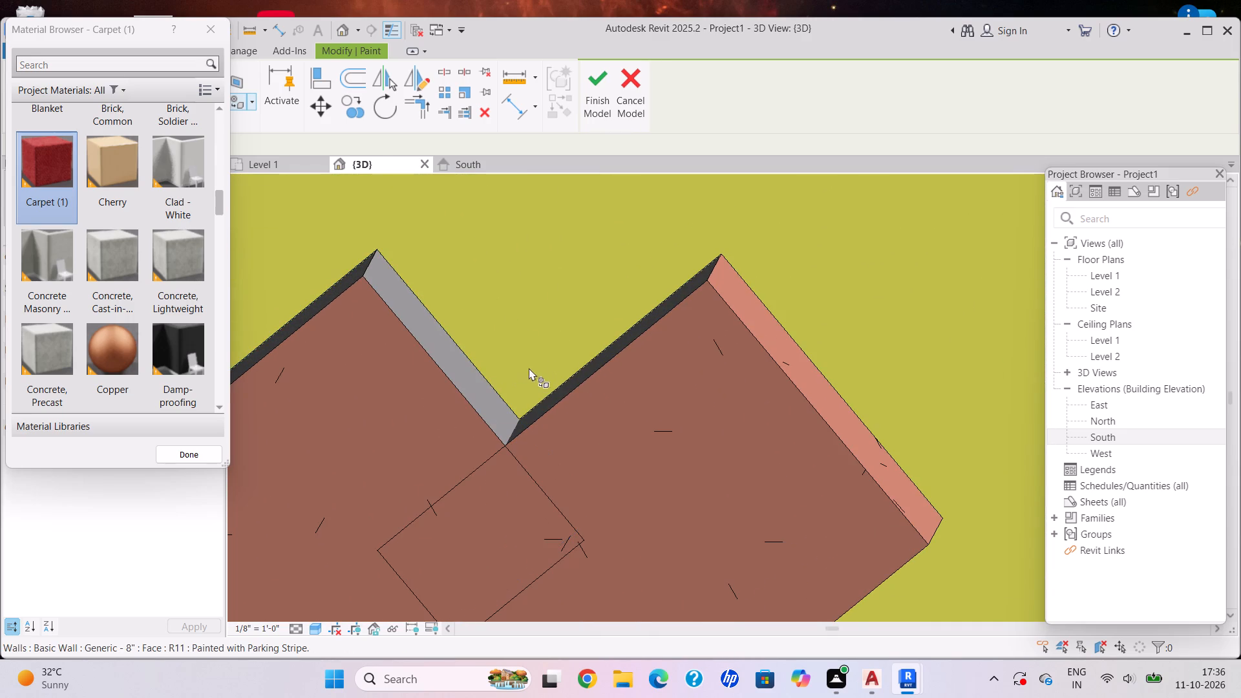
pyautogui.keyDown('shift'); pyautogui.moveTo(544, 383); pyautogui.dragTo(586, 504, button='middle'); pyautogui.keyUp('shift')
pyautogui.scroll(-1, 666, 541)
pyautogui.moveTo(667, 540); pyautogui.dragTo(679, 412, button='middle')
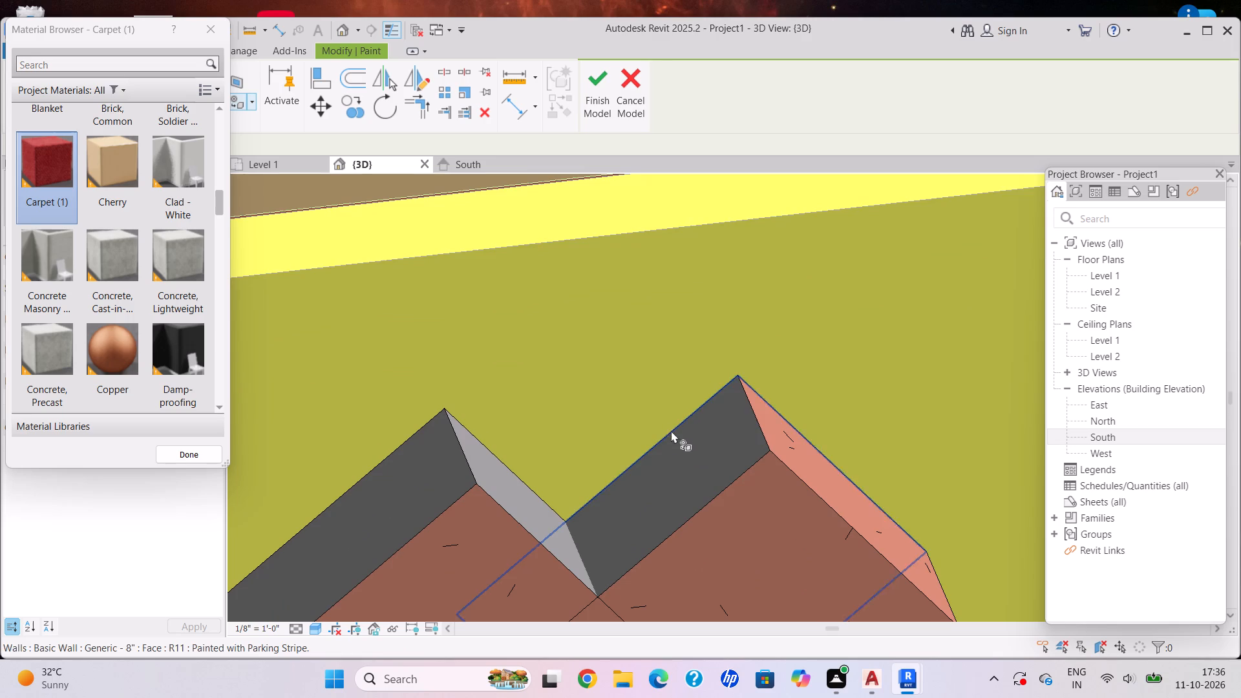
pyautogui.click(672, 476)
pyautogui.click(524, 503)
pyautogui.moveTo(540, 494); pyautogui.dragTo(736, 365, button='middle')
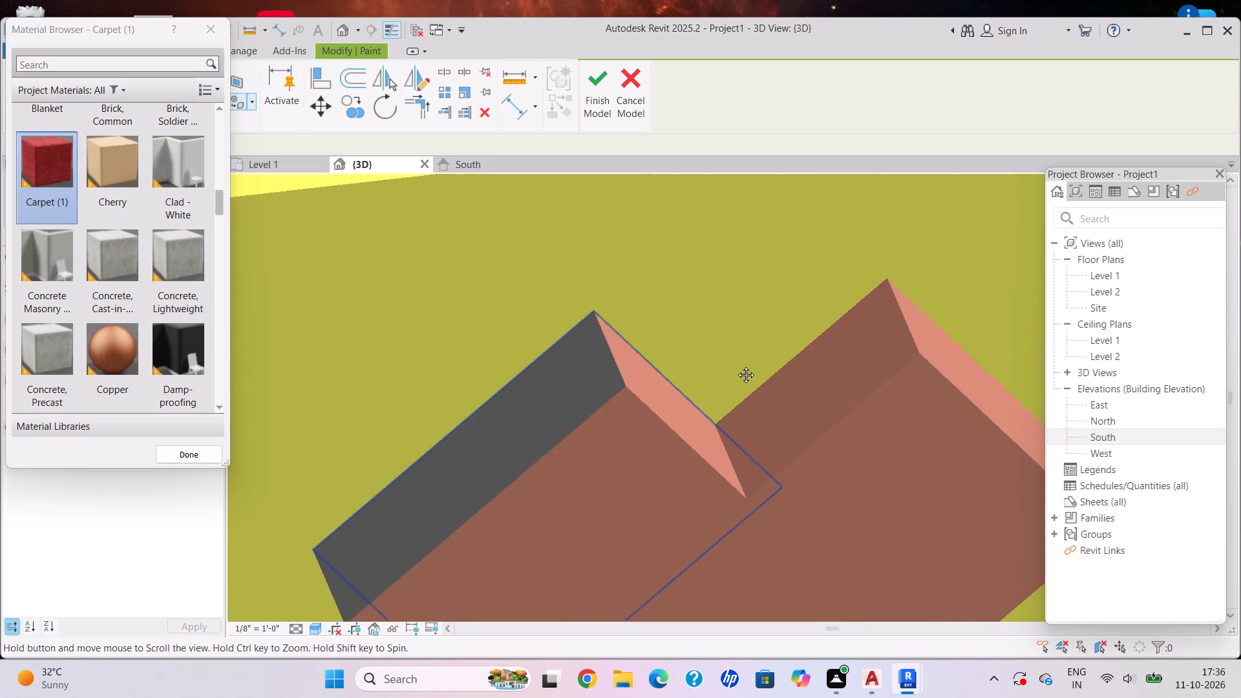
pyautogui.moveTo(736, 365); pyautogui.dragTo(737, 363, button='middle')
pyautogui.click(537, 404)
# Paint the underside faces pointing away from the gate on both blocks of the middle pair with Carpet (1).
pyautogui.scroll(-3, 733, 476)
pyautogui.keyDown('shift'); pyautogui.moveTo(728, 476); pyautogui.dragTo(718, 352, button='middle'); pyautogui.keyUp('shift')
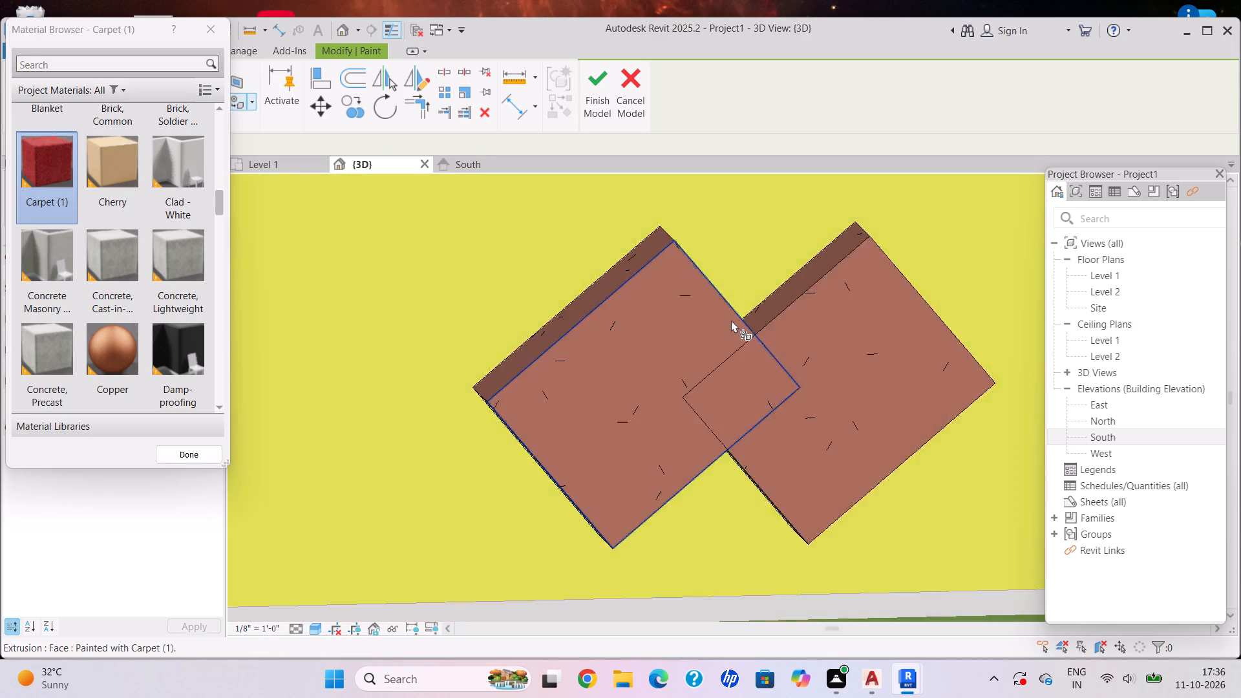
pyautogui.keyDown('shift'); pyautogui.moveTo(737, 316); pyautogui.dragTo(769, 213, button='middle'); pyautogui.keyUp('shift')
pyautogui.scroll(5, 619, 304)
pyautogui.keyDown('shift'); pyautogui.moveTo(637, 341); pyautogui.dragTo(646, 352, button='middle'); pyautogui.keyUp('shift')
pyautogui.keyDown('shift'); pyautogui.moveTo(653, 362); pyautogui.dragTo(672, 398, button='middle'); pyautogui.keyUp('shift')
pyautogui.keyDown('shift'); pyautogui.moveTo(672, 401); pyautogui.dragTo(678, 403, button='middle'); pyautogui.keyUp('shift')
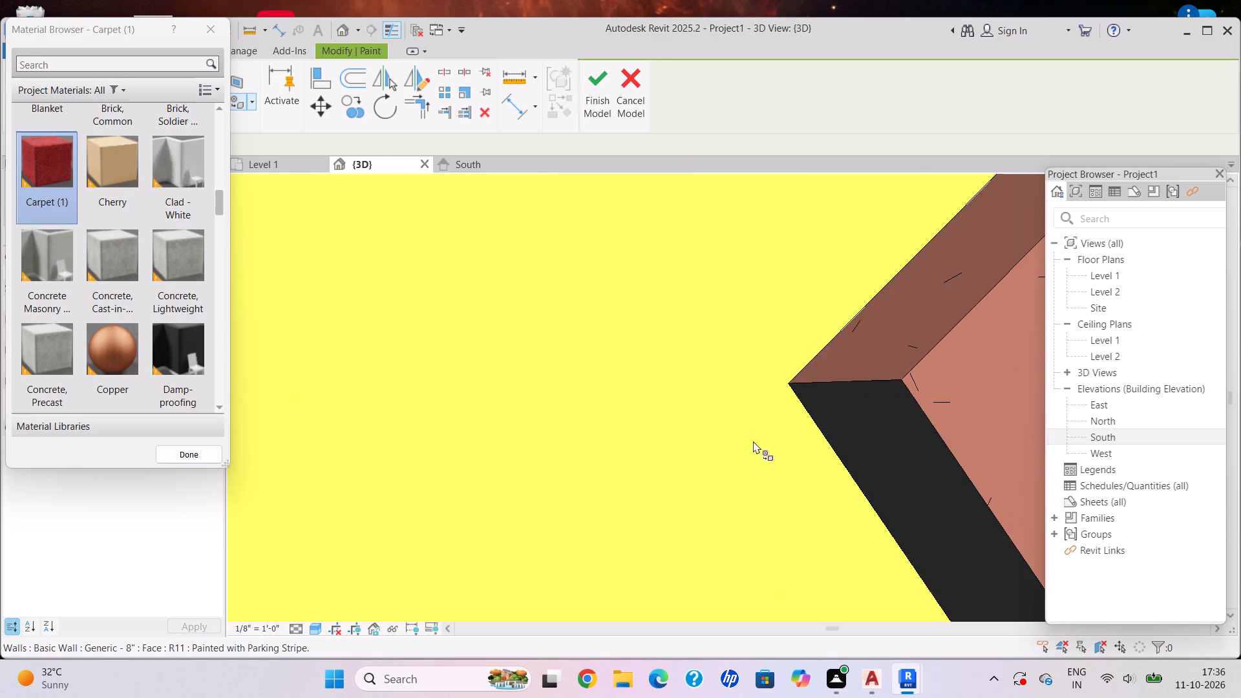
pyautogui.click(906, 463)
pyautogui.scroll(-4, 901, 460)
pyautogui.moveTo(901, 460); pyautogui.dragTo(281, 323, button='middle')
pyautogui.keyDown('shift'); pyautogui.moveTo(385, 323); pyautogui.dragTo(416, 324, button='middle'); pyautogui.keyUp('shift')
pyautogui.scroll(4, 609, 378)
pyautogui.click(761, 454)
# Paint the gate-side underside faces of both blocks in the middle pair with Carpet (1).
pyautogui.scroll(1, 761, 454)
pyautogui.scroll(-1, 761, 454)
pyautogui.keyDown('shift'); pyautogui.moveTo(748, 453); pyautogui.dragTo(609, 415, button='middle'); pyautogui.keyUp('shift')
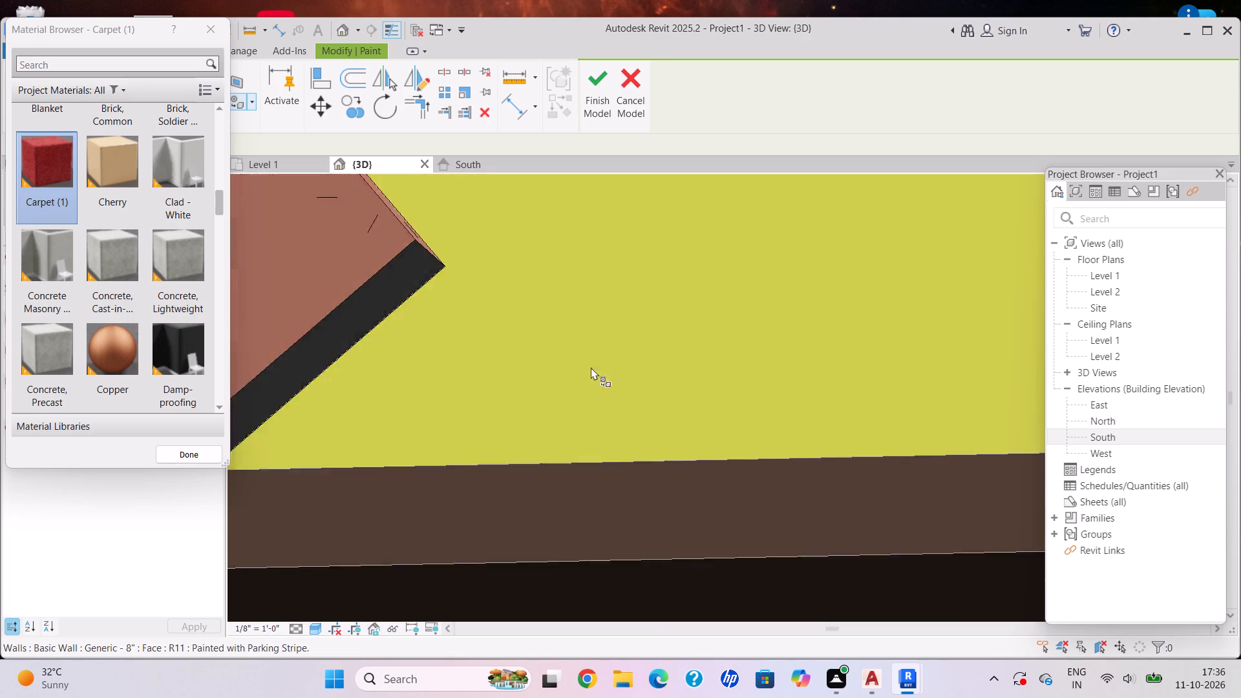
pyautogui.scroll(-2, 602, 346)
pyautogui.moveTo(617, 346); pyautogui.dragTo(1006, 331, button='middle')
pyautogui.scroll(-1, 1027, 326)
pyautogui.moveTo(473, 323); pyautogui.dragTo(440, 365, button='middle')
pyautogui.scroll(8, 630, 415)
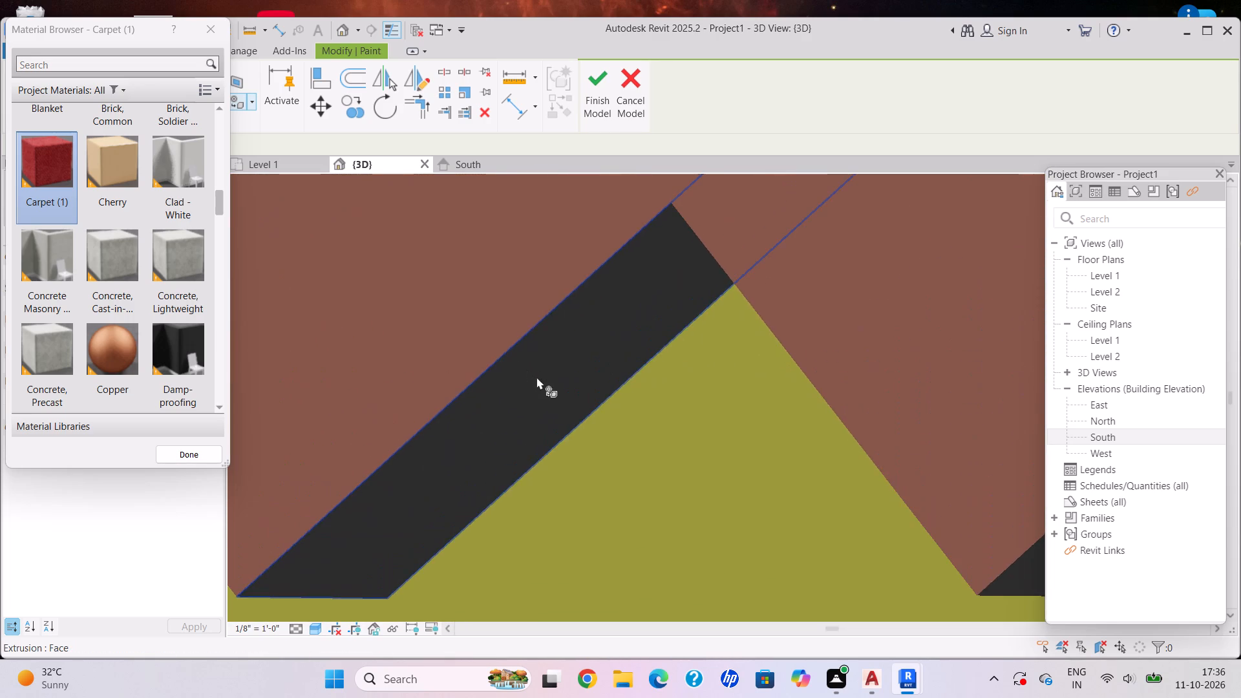
pyautogui.click(536, 377)
pyautogui.scroll(-12, 737, 342)
pyautogui.moveTo(841, 312); pyautogui.dragTo(815, 273, button='middle')
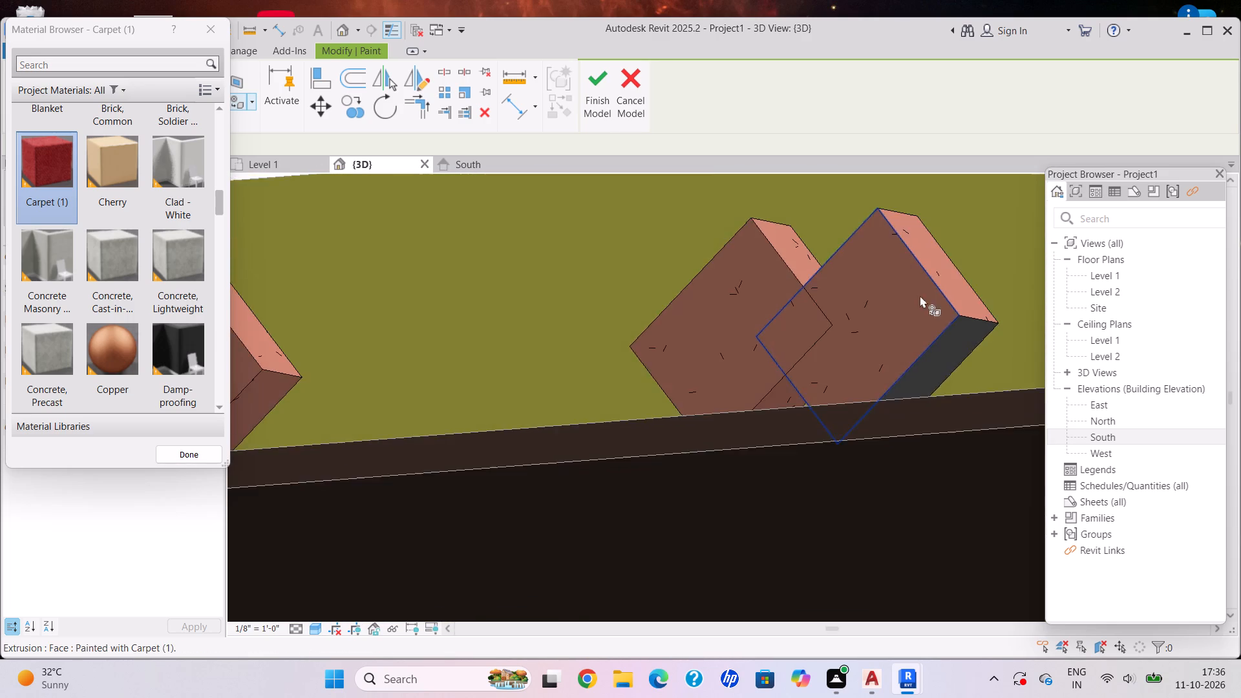
pyautogui.scroll(8, 942, 323)
pyautogui.scroll(-1, 995, 365)
pyautogui.click(949, 357)
# Paint the gate-side upper and underside faces of both blocks in the pair nearest the gate with Carpet (1).
pyautogui.scroll(-9, 862, 337)
pyautogui.moveTo(828, 317); pyautogui.dragTo(828, 317, button='middle')
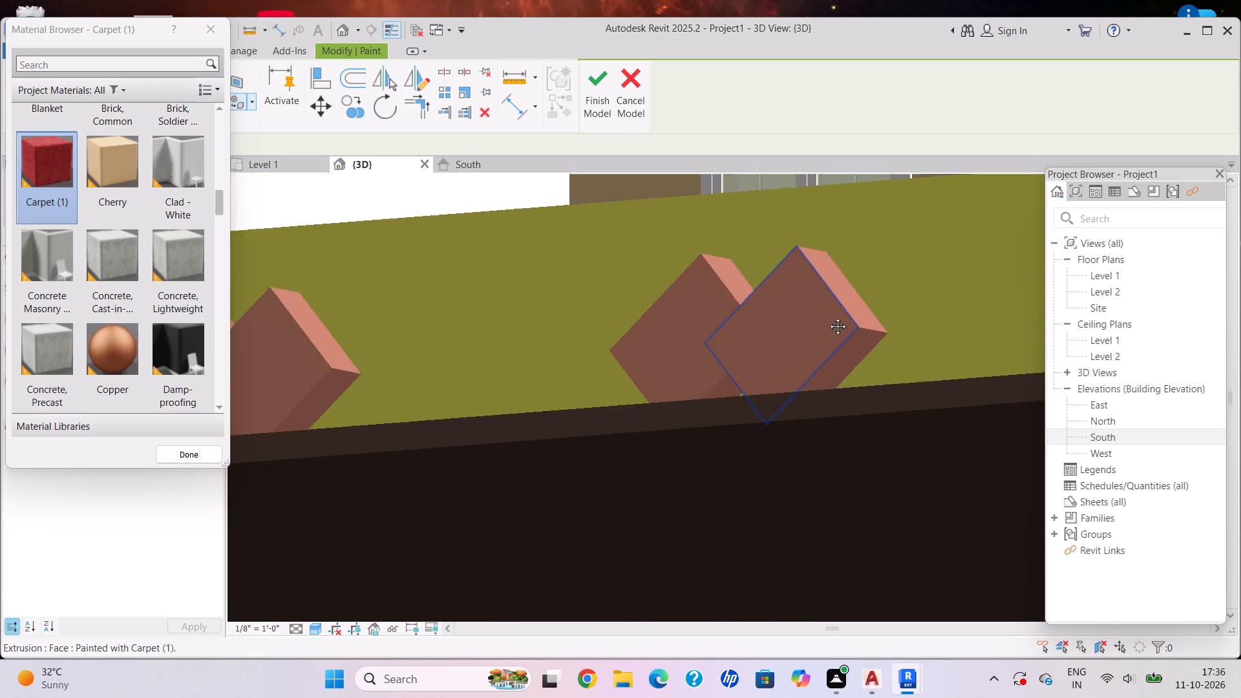
pyautogui.moveTo(828, 317); pyautogui.dragTo(429, 418, button='middle')
pyautogui.moveTo(829, 386); pyautogui.dragTo(676, 384, button='middle')
pyautogui.scroll(3, 849, 344)
pyautogui.click(797, 359)
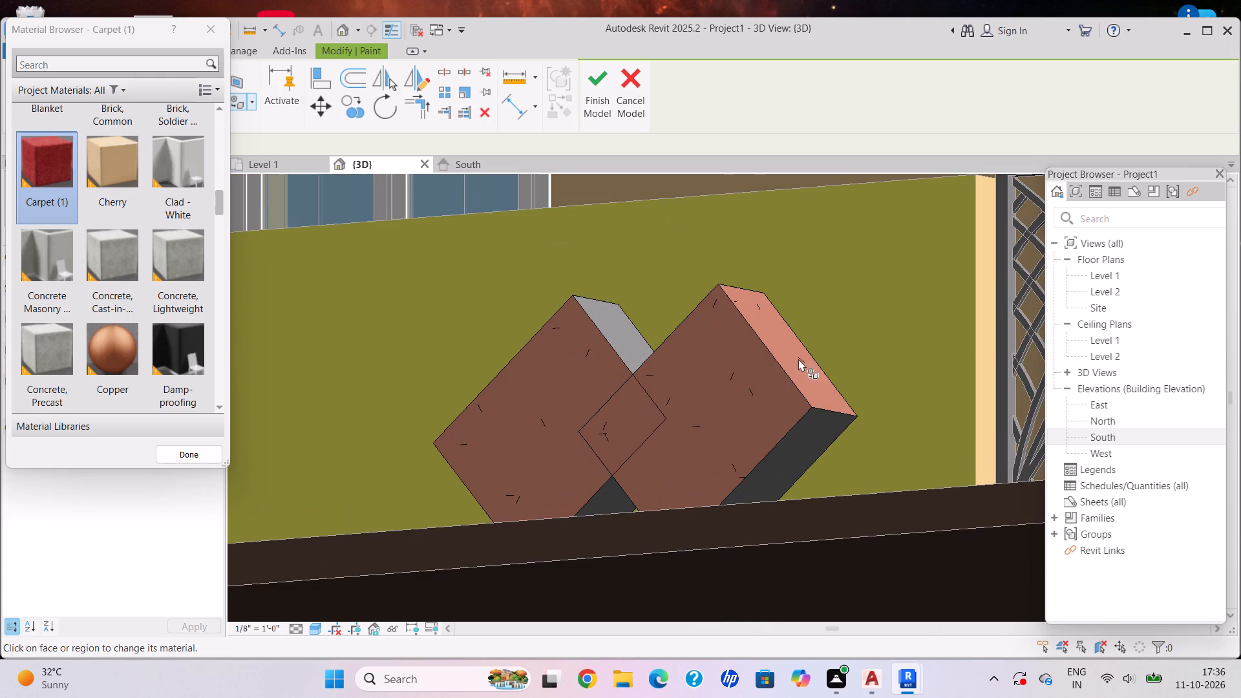
pyautogui.click(803, 449)
pyautogui.click(637, 335)
pyautogui.scroll(3, 638, 345)
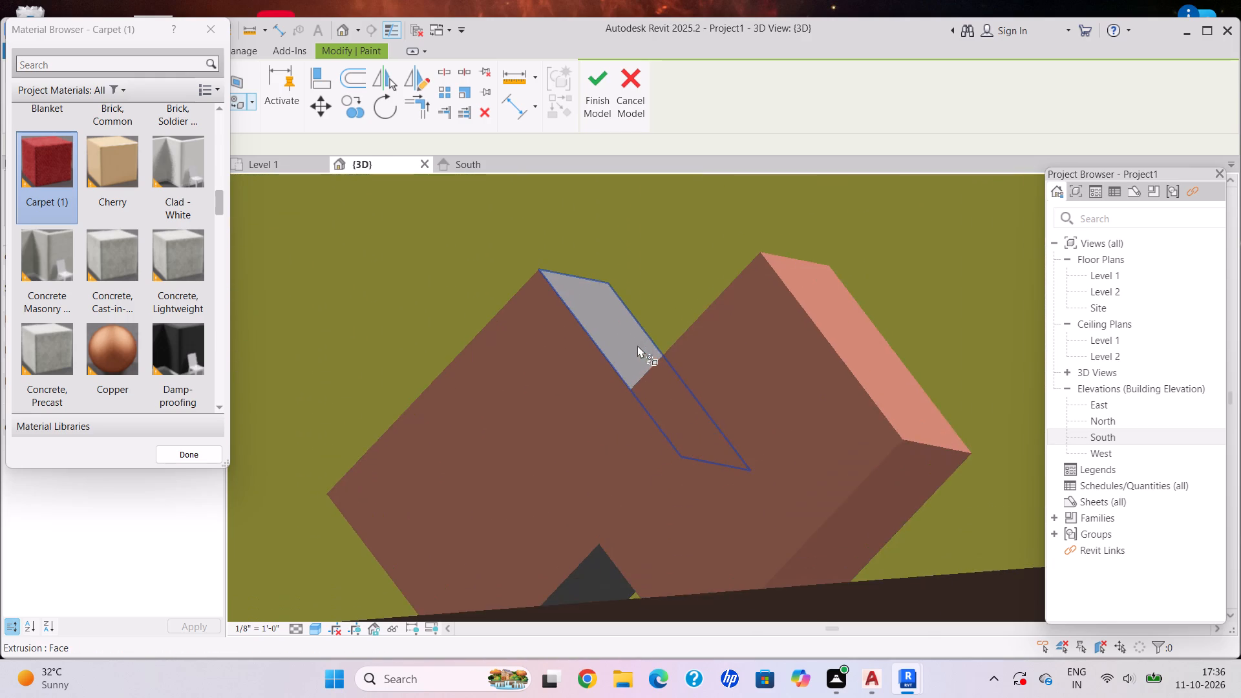
pyautogui.click(619, 345)
pyautogui.moveTo(753, 371); pyautogui.dragTo(736, 264, button='middle')
pyautogui.scroll(4, 581, 474)
pyautogui.click(580, 474)
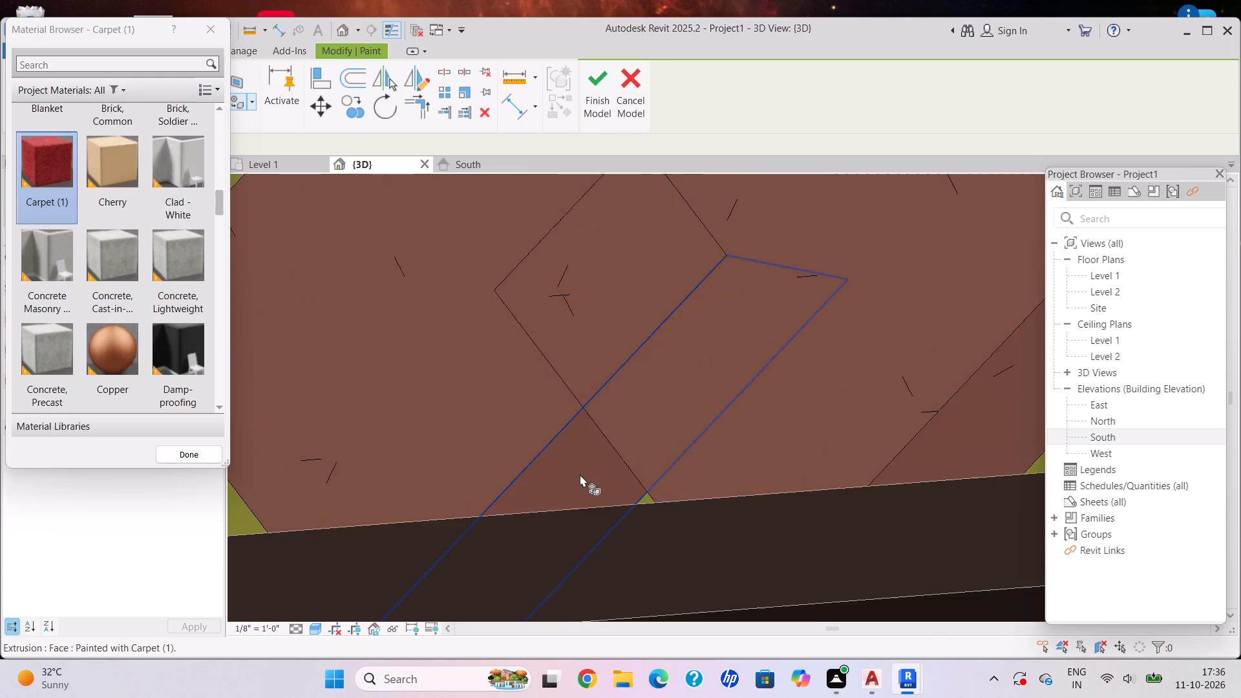
# Paint the upper faces pointing away from the gate on both blocks of the pair nearest the gate with Carpet (1).
pyautogui.scroll(-7, 602, 415)
pyautogui.keyDown('shift'); pyautogui.moveTo(611, 388); pyautogui.dragTo(695, 648, button='middle'); pyautogui.keyUp('shift')
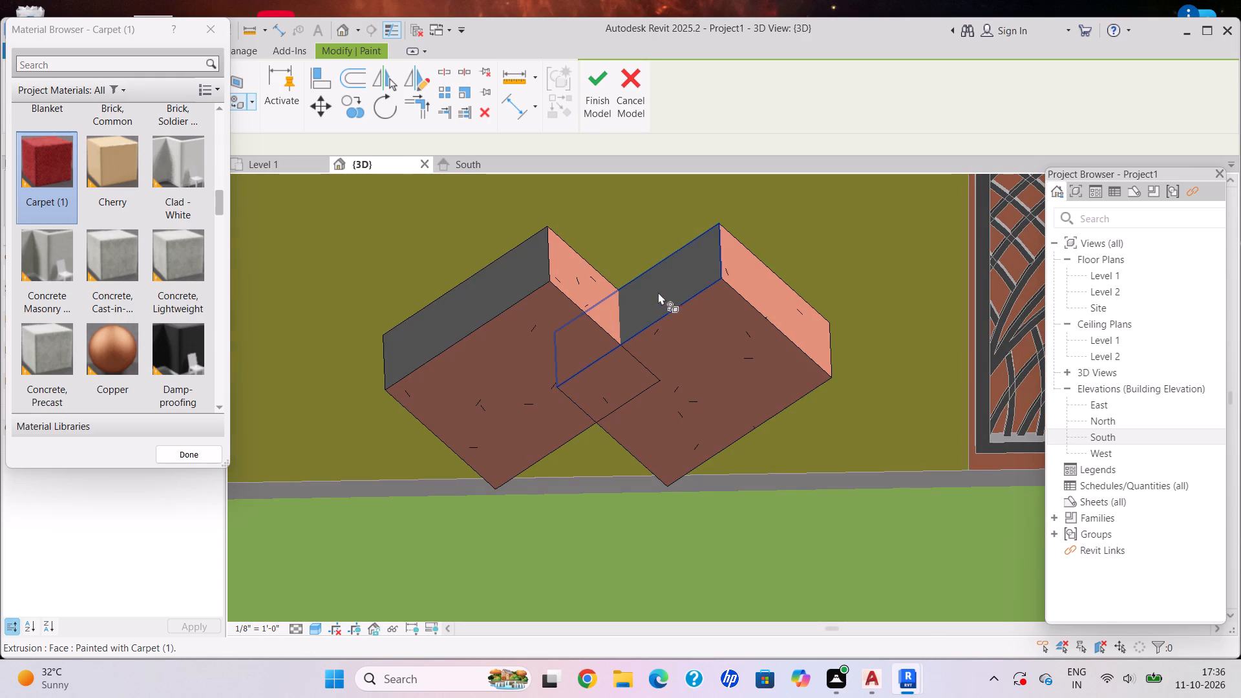
pyautogui.click(658, 290)
pyautogui.click(483, 288)
# Paint the underside faces pointing away from the gate on both blocks of the nearest pair with Carpet (1).
pyautogui.keyDown('shift'); pyautogui.moveTo(600, 394); pyautogui.dragTo(703, 155, button='middle'); pyautogui.keyUp('shift')
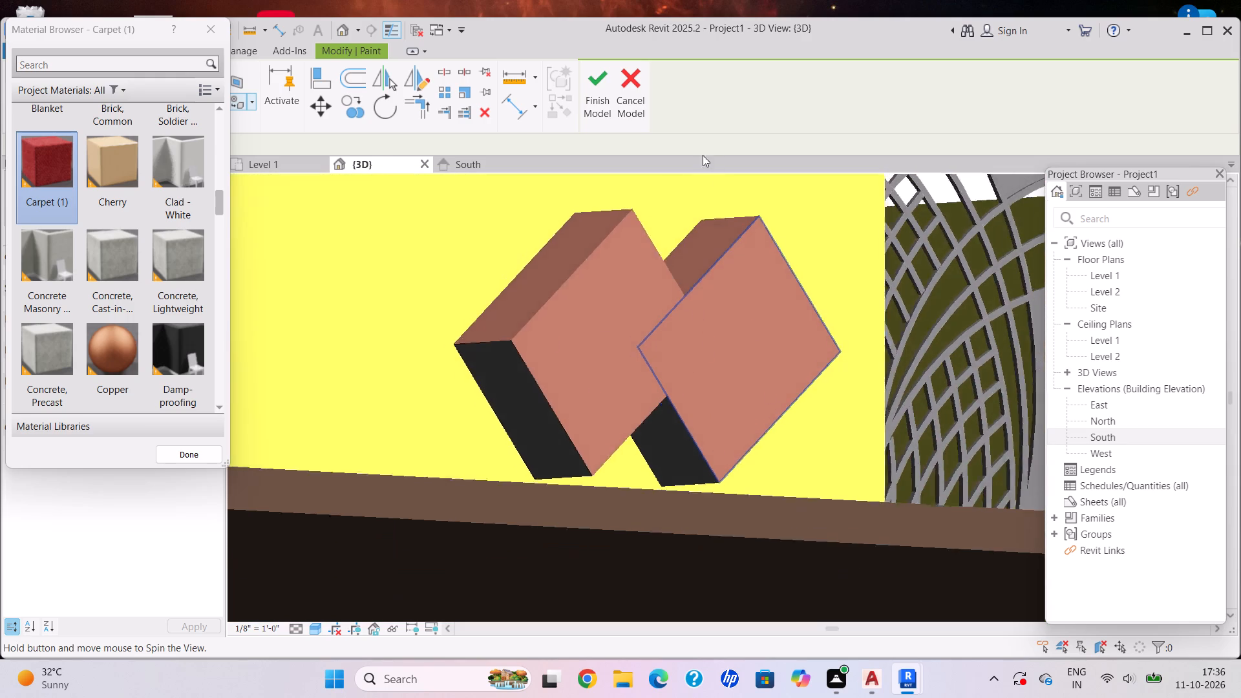
pyautogui.click(527, 420)
pyautogui.scroll(5, 537, 436)
pyautogui.scroll(-1, 538, 430)
pyautogui.click(539, 417)
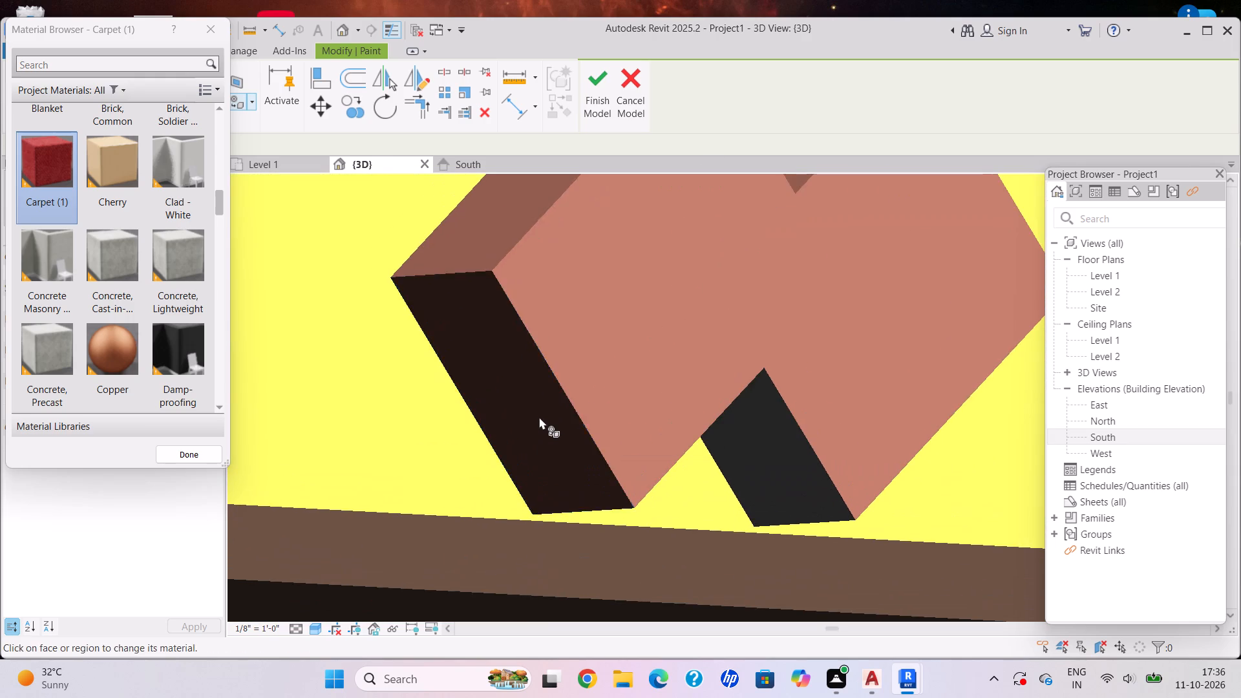
pyautogui.click(749, 467)
# Examine the diamond blocks from several angles for unpainted faces, leave the Paint command, and review the whole building.
pyautogui.keyDown('shift'); pyautogui.middleClick(654, 463); pyautogui.keyUp('shift')
pyautogui.keyDown('shift'); pyautogui.moveTo(650, 460); pyautogui.dragTo(642, 452, button='middle'); pyautogui.keyUp('shift')
pyautogui.keyDown('shift'); pyautogui.moveTo(637, 447); pyautogui.dragTo(633, 441, button='middle'); pyautogui.keyUp('shift')
pyautogui.keyDown('shift'); pyautogui.moveTo(630, 434); pyautogui.dragTo(535, 452, button='middle'); pyautogui.keyUp('shift')
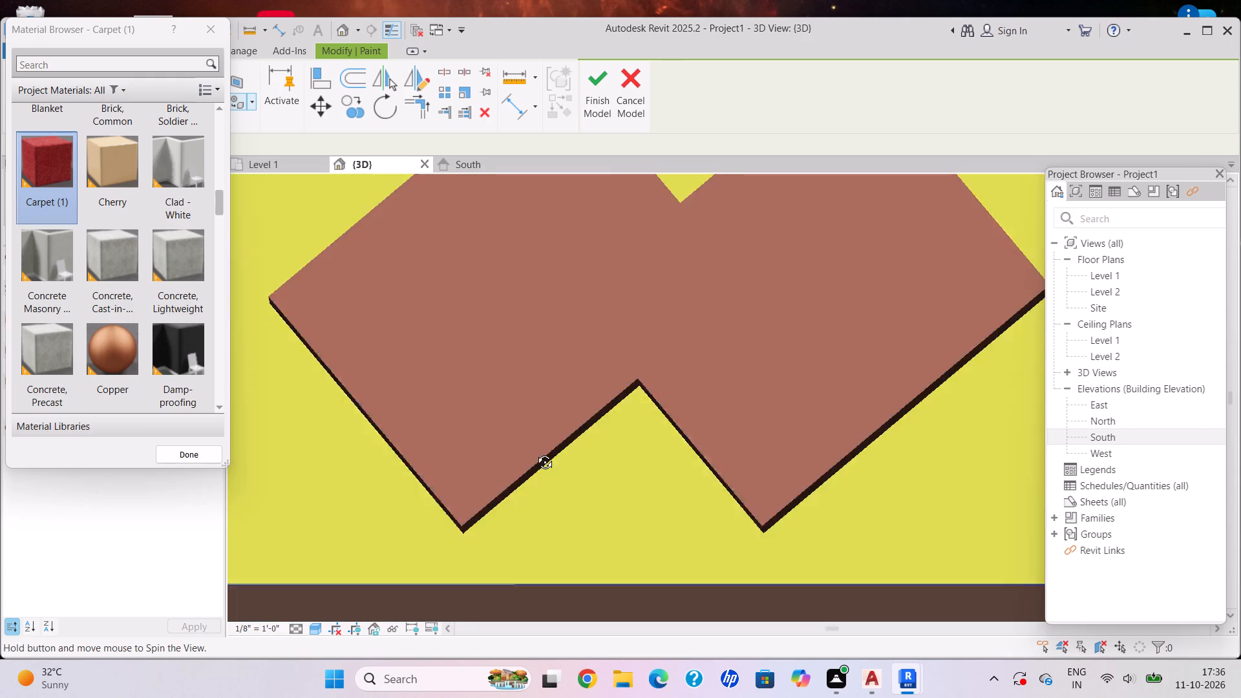
pyautogui.keyDown('shift'); pyautogui.moveTo(535, 452); pyautogui.dragTo(539, 479, button='middle'); pyautogui.keyUp('shift')
pyautogui.keyDown('shift'); pyautogui.moveTo(523, 441); pyautogui.dragTo(775, 435, button='middle'); pyautogui.keyUp('shift')
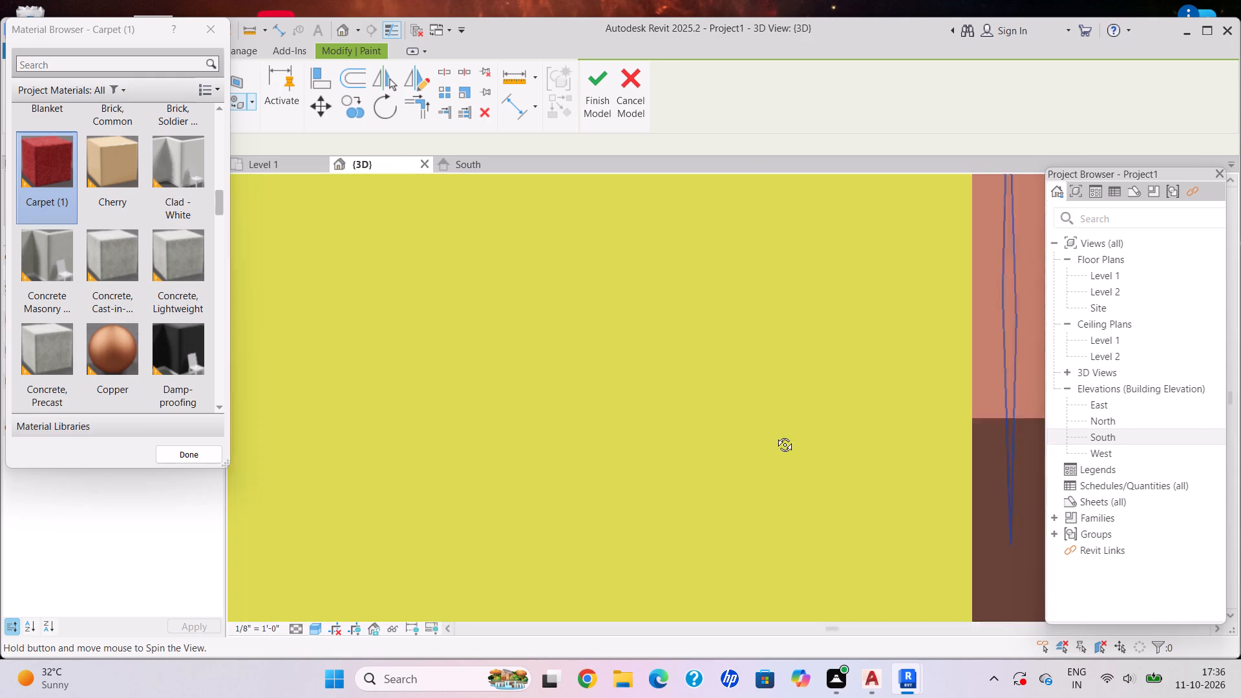
pyautogui.keyDown('shift'); pyautogui.moveTo(775, 435); pyautogui.dragTo(675, 411, button='middle'); pyautogui.keyUp('shift')
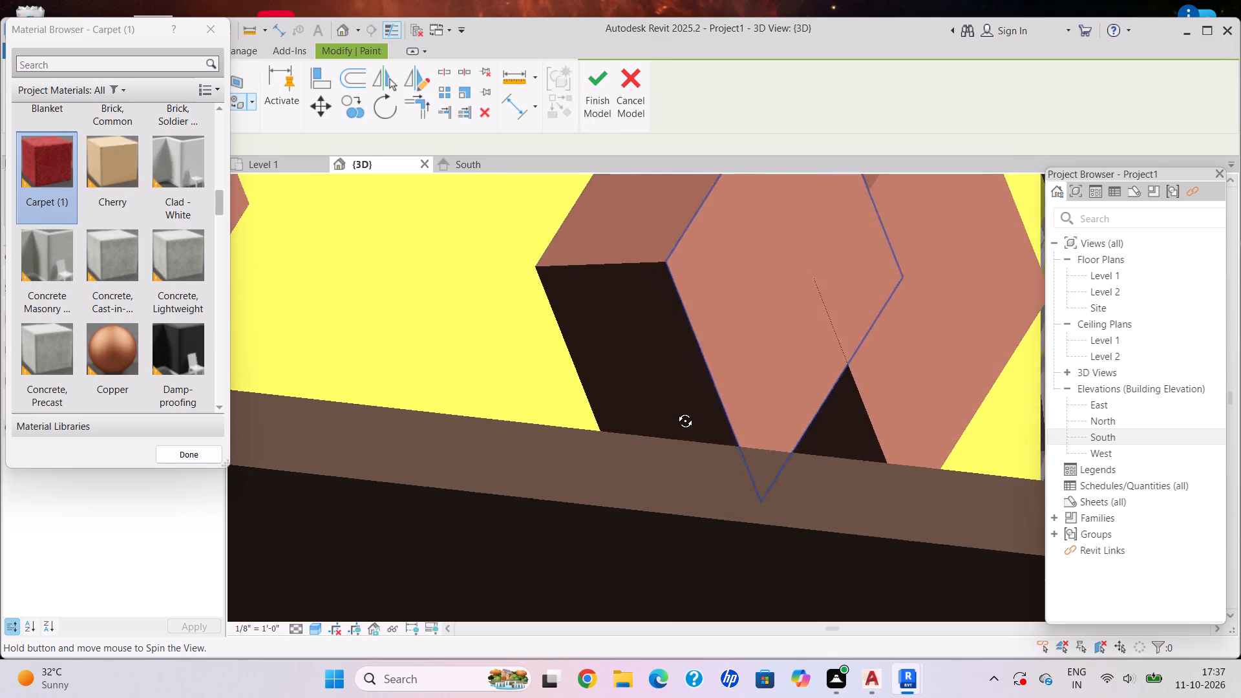
pyautogui.keyDown('shift'); pyautogui.moveTo(675, 411); pyautogui.dragTo(714, 426, button='middle'); pyautogui.keyUp('shift')
pyautogui.keyDown('shift'); pyautogui.scroll(5, 712, 426); pyautogui.keyUp('shift')
pyautogui.keyDown('shift'); pyautogui.moveTo(835, 401); pyautogui.dragTo(855, 407, button='middle'); pyautogui.keyUp('shift')
pyautogui.scroll(-8, 842, 418)
pyautogui.keyDown('shift'); pyautogui.moveTo(822, 421); pyautogui.dragTo(800, 428, button='middle'); pyautogui.keyUp('shift')
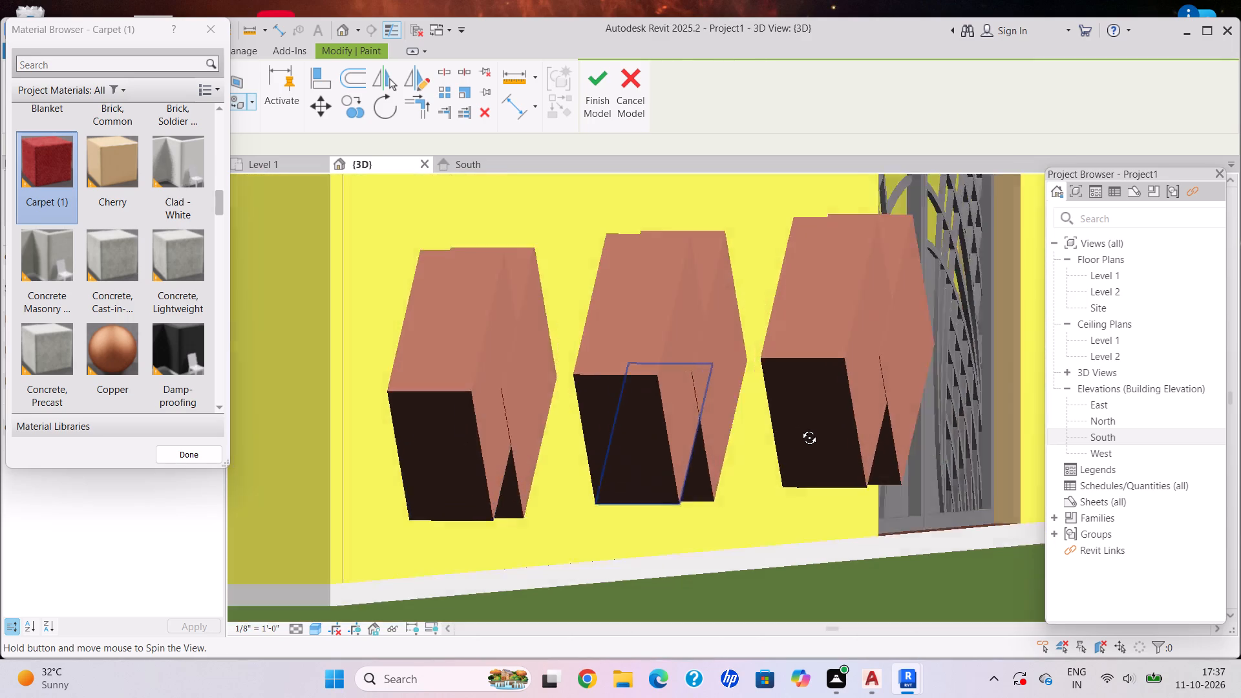
pyautogui.keyDown('shift'); pyautogui.moveTo(800, 428); pyautogui.dragTo(506, 452, button='middle'); pyautogui.keyUp('shift')
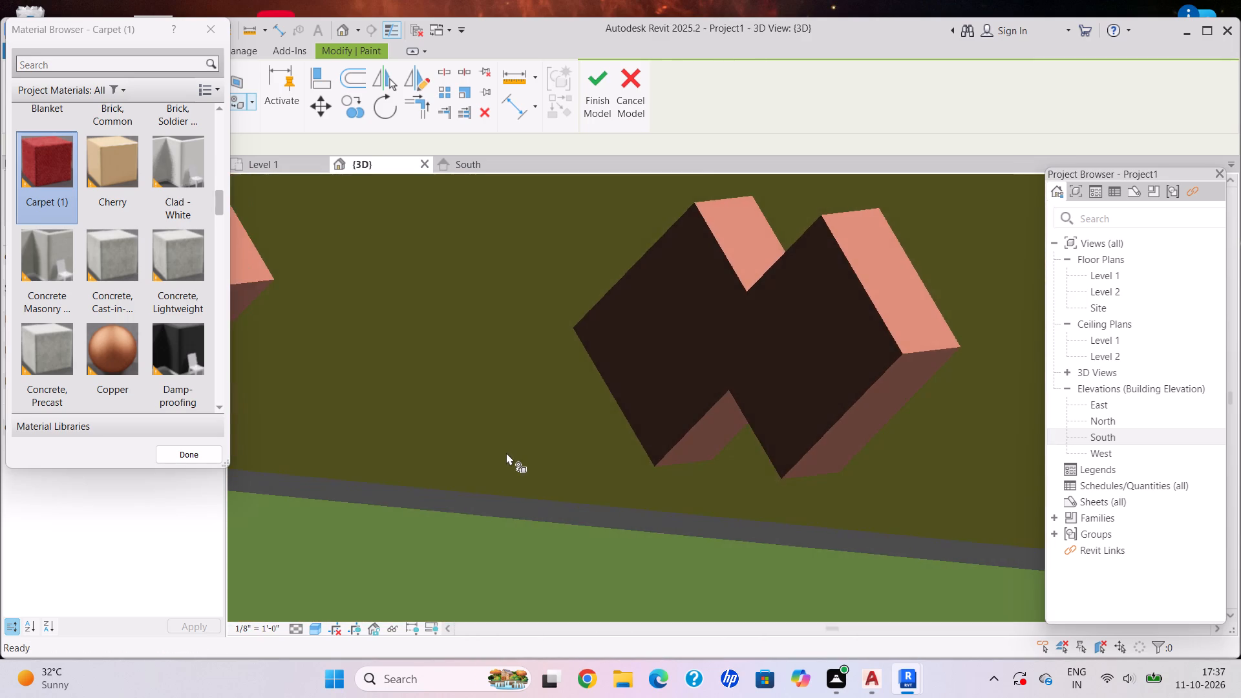
pyautogui.scroll(-9, 510, 454)
pyautogui.keyDown('shift'); pyautogui.moveTo(538, 467); pyautogui.dragTo(657, 523, button='middle'); pyautogui.keyUp('shift')
pyautogui.scroll(-4, 635, 501)
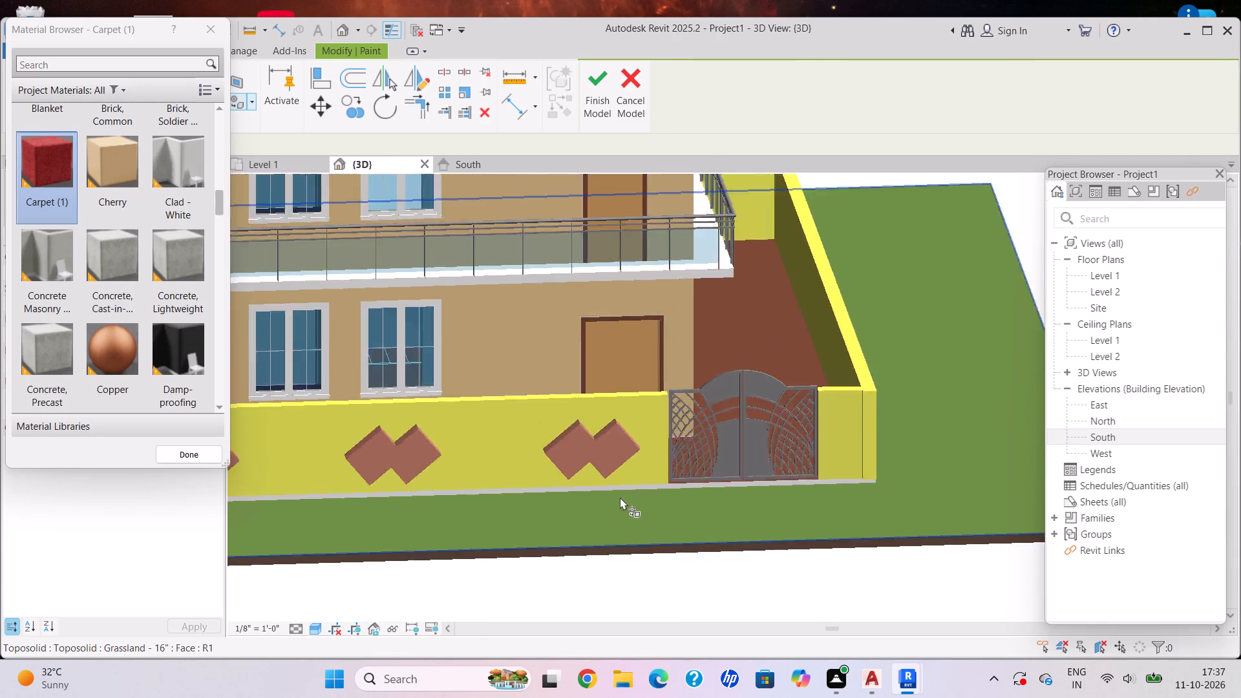
pyautogui.keyDown('shift'); pyautogui.moveTo(599, 486); pyautogui.dragTo(567, 479, button='middle'); pyautogui.keyUp('shift')
pyautogui.scroll(-2, 581, 480)
pyautogui.moveTo(600, 492); pyautogui.dragTo(673, 549, button='middle')
pyautogui.press('Escape')
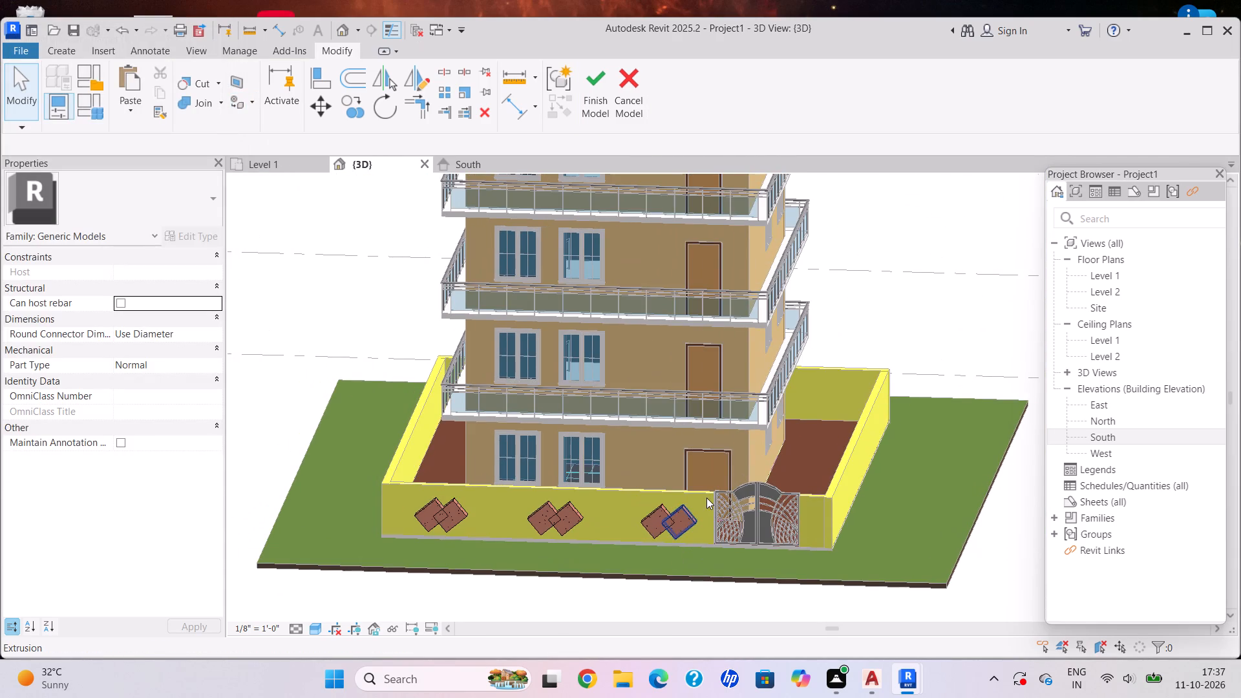
pyautogui.keyDown('shift'); pyautogui.moveTo(708, 489); pyautogui.dragTo(727, 478, button='middle'); pyautogui.keyUp('shift')
pyautogui.scroll(-2, 719, 460)
pyautogui.scroll(1, 719, 460)
pyautogui.moveTo(712, 455); pyautogui.dragTo(678, 545, button='middle')
pyautogui.scroll(-3, 675, 547)
pyautogui.moveTo(659, 462); pyautogui.dragTo(658, 462, button='middle')
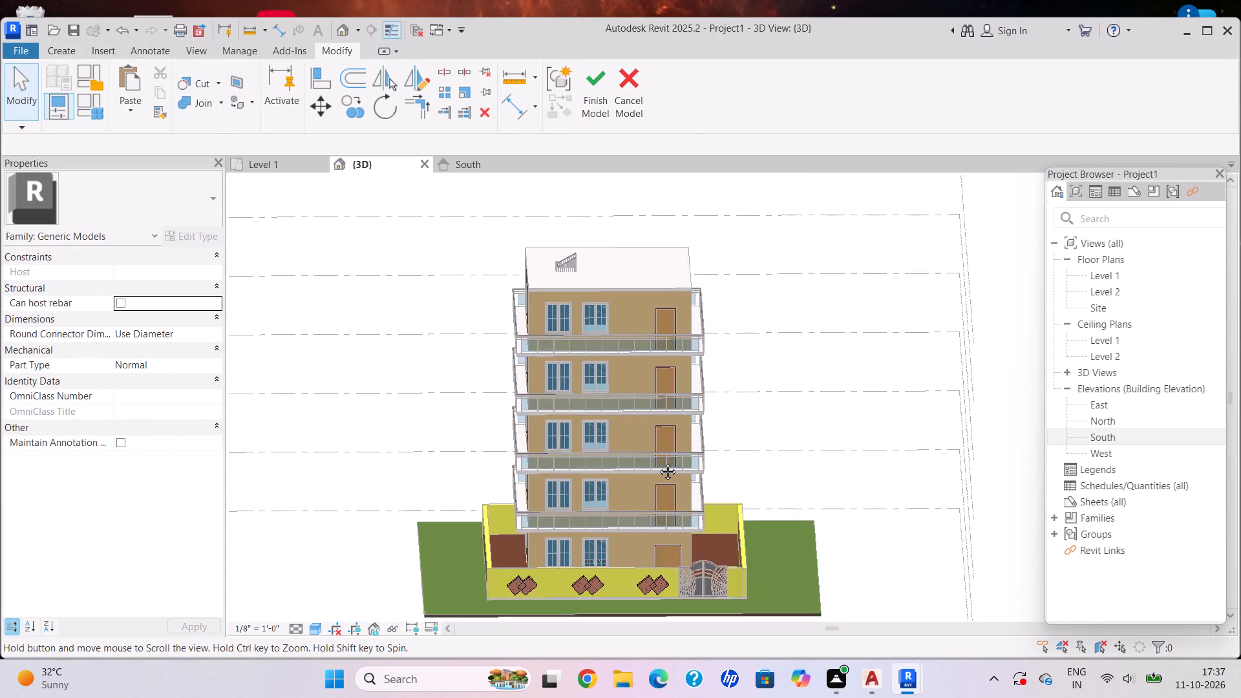
pyautogui.moveTo(658, 462); pyautogui.dragTo(632, 482, button='middle')
pyautogui.keyDown('shift'); pyautogui.moveTo(672, 549); pyautogui.dragTo(649, 540, button='middle'); pyautogui.keyUp('shift')
pyautogui.scroll(4, 649, 563)
pyautogui.scroll(-2, 649, 568)
pyautogui.moveTo(648, 557); pyautogui.dragTo(640, 505, button='middle')
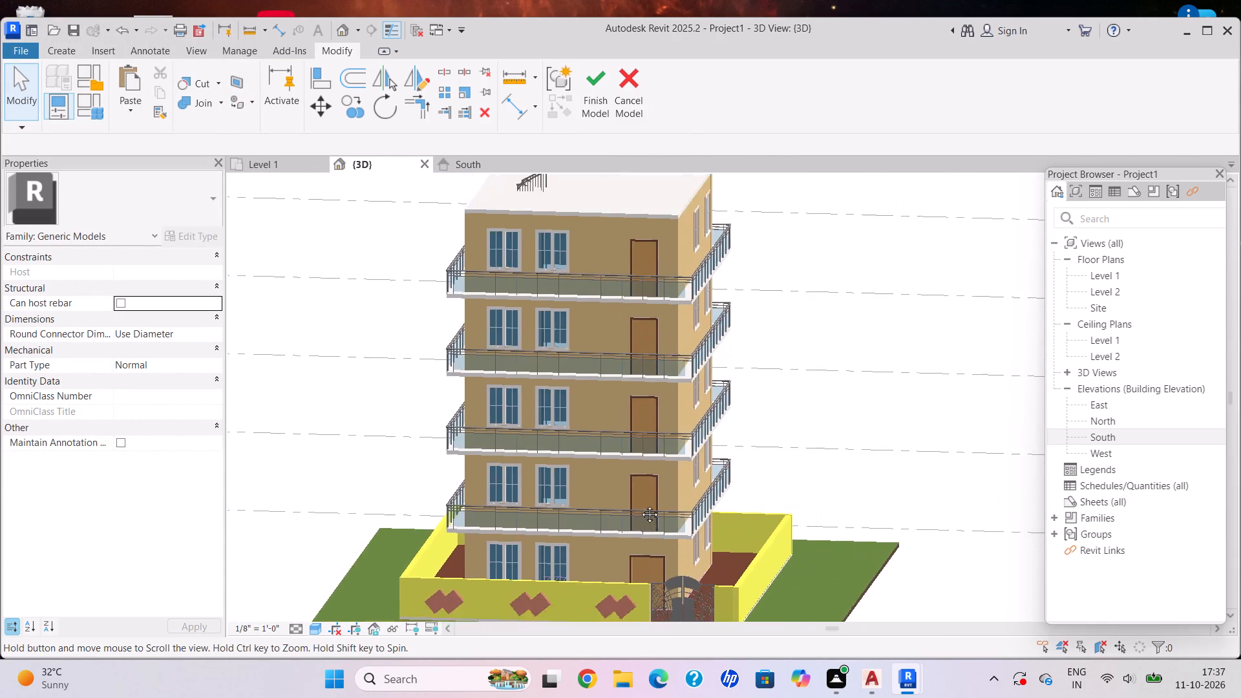
pyautogui.moveTo(640, 505); pyautogui.dragTo(642, 471, button='middle')
pyautogui.scroll(3, 653, 504)
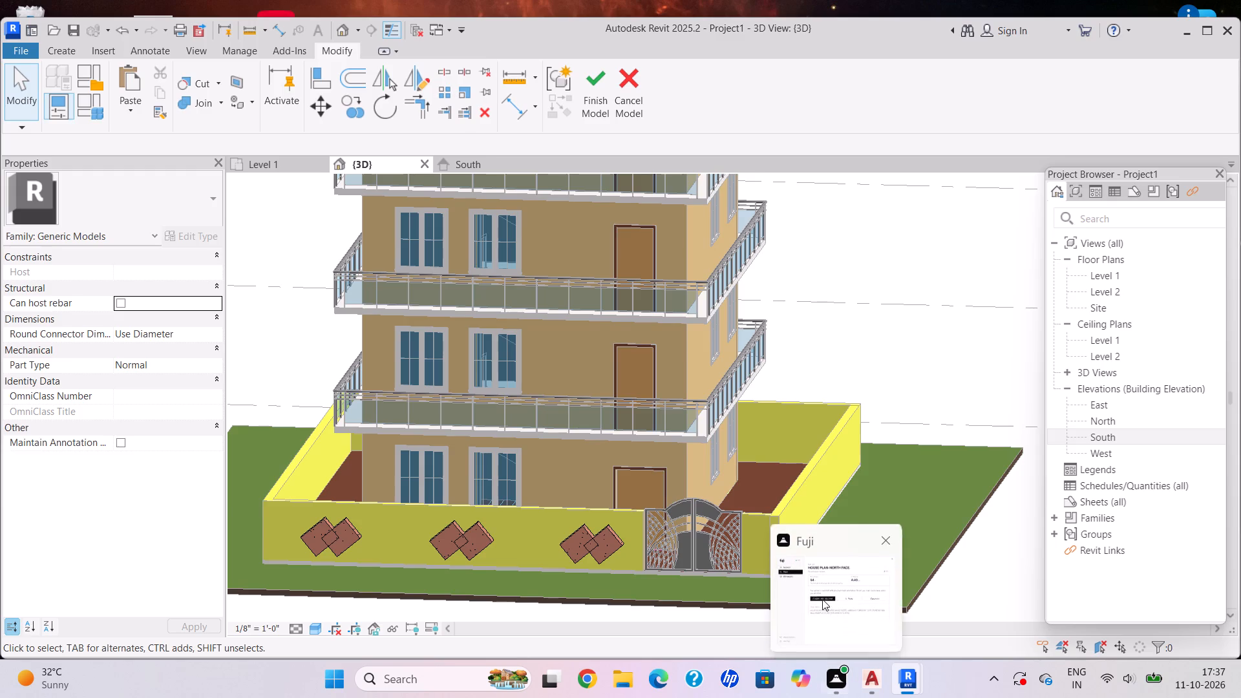
pyautogui.press('Escape')
pyautogui.scroll(-5, 659, 441)
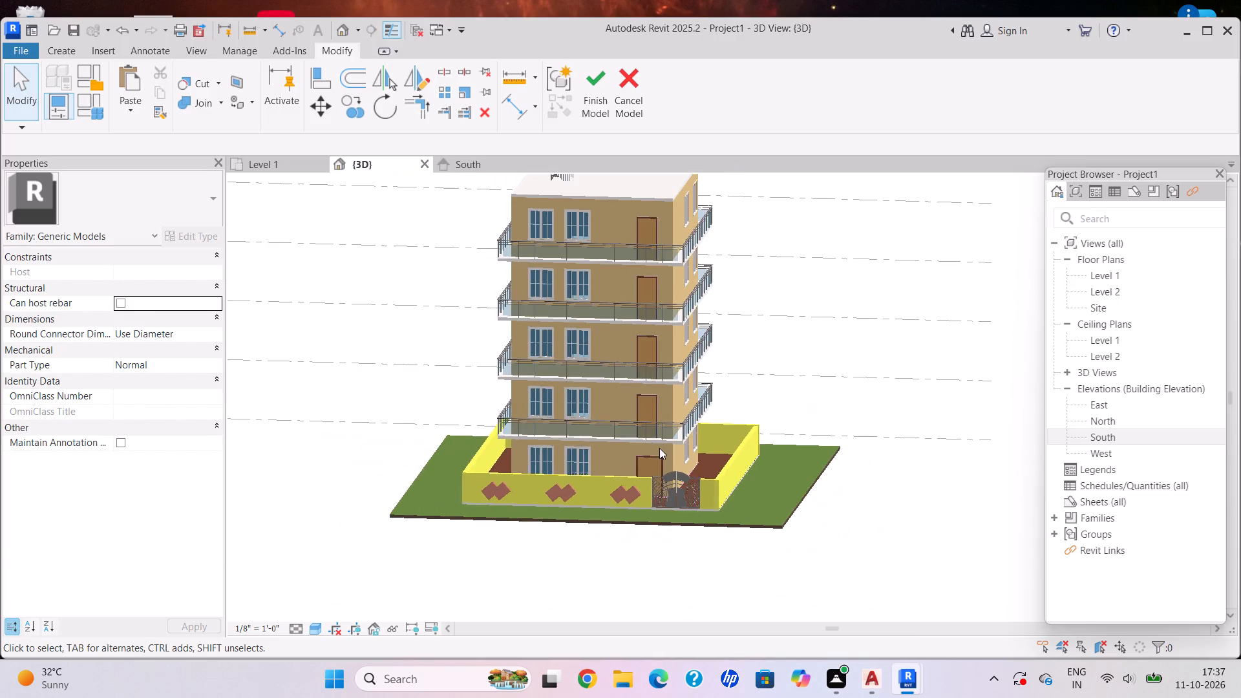
pyautogui.keyDown('shift'); pyautogui.moveTo(656, 447); pyautogui.dragTo(690, 525, button='middle'); pyautogui.keyUp('shift')
pyautogui.keyDown('shift'); pyautogui.moveTo(650, 497); pyautogui.dragTo(597, 498, button='middle'); pyautogui.keyUp('shift')
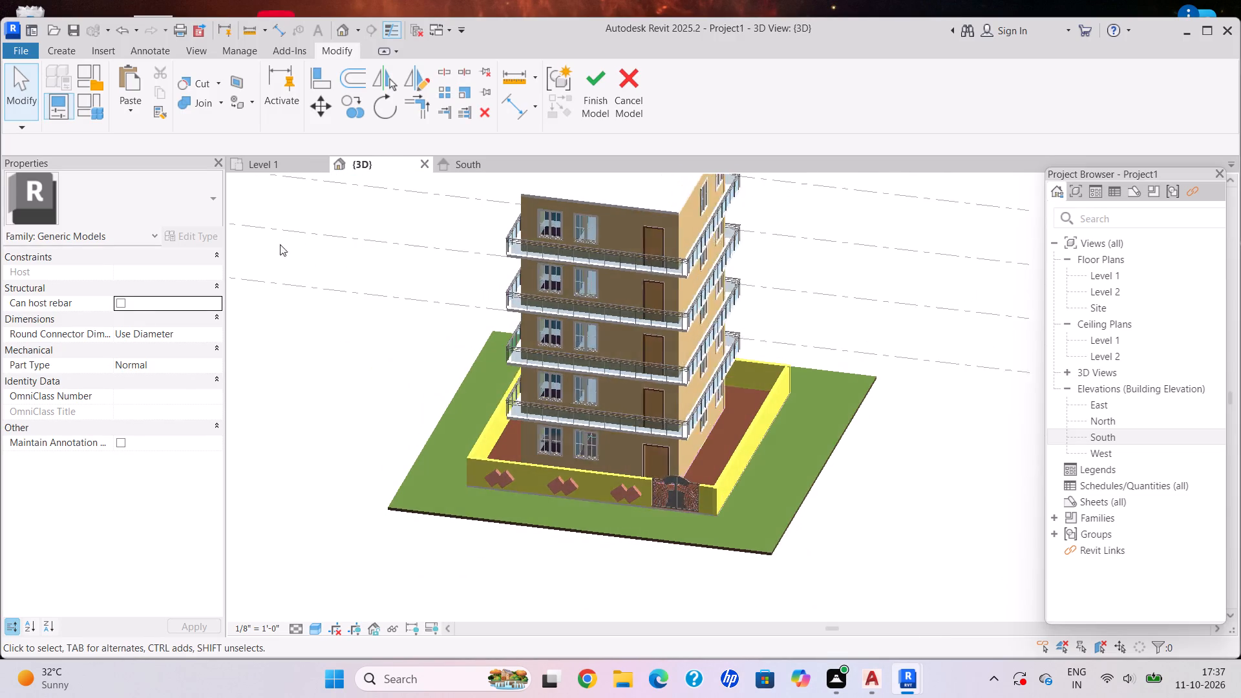
# Finish the in-place model containing the painted diamond blocks.
pyautogui.click(596, 78)
pyautogui.press('Escape')
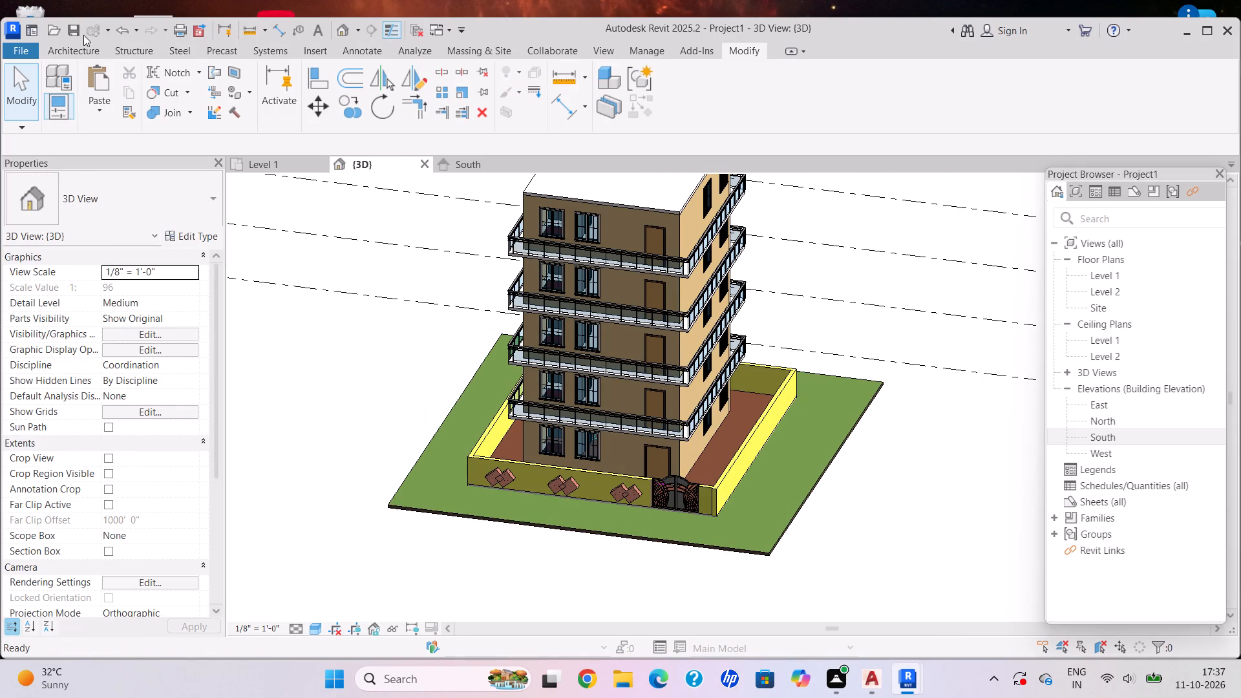
# Start a new in-place component in the Generic Models category, keeping the suggested name.
pyautogui.click(82, 45)
pyautogui.click(189, 114)
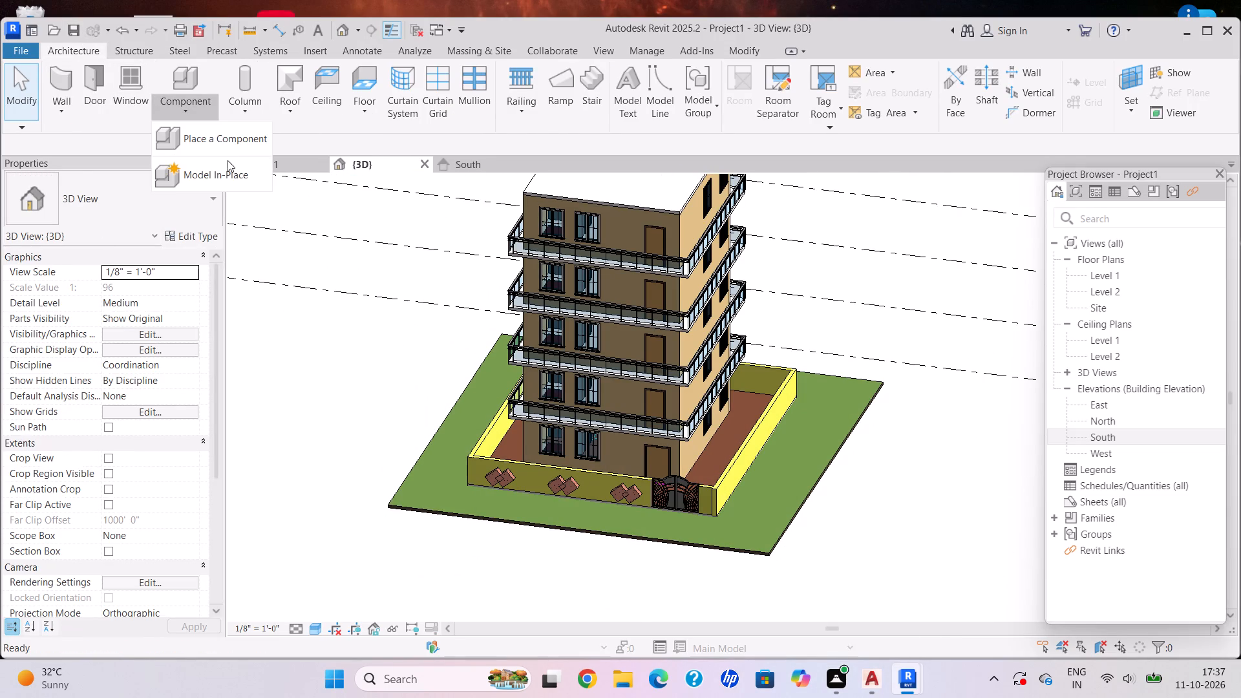
pyautogui.click(233, 177)
pyautogui.scroll(-8, 617, 368)
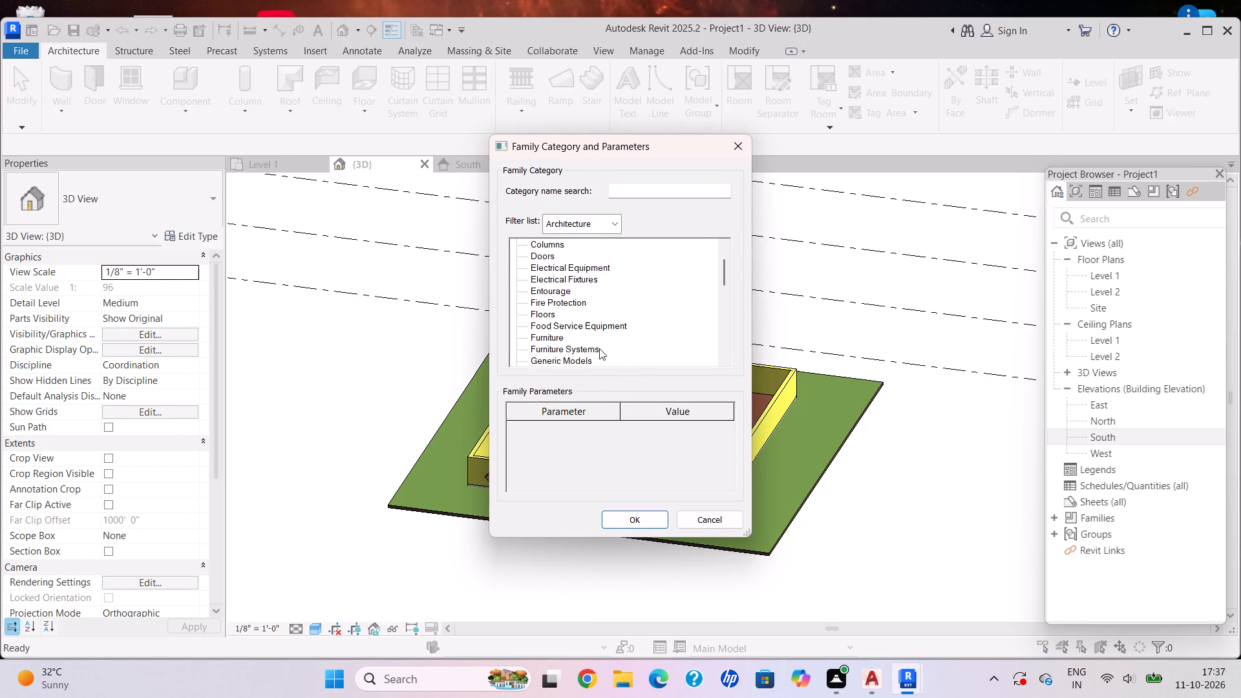
pyautogui.scroll(-2, 599, 348)
pyautogui.click(586, 338)
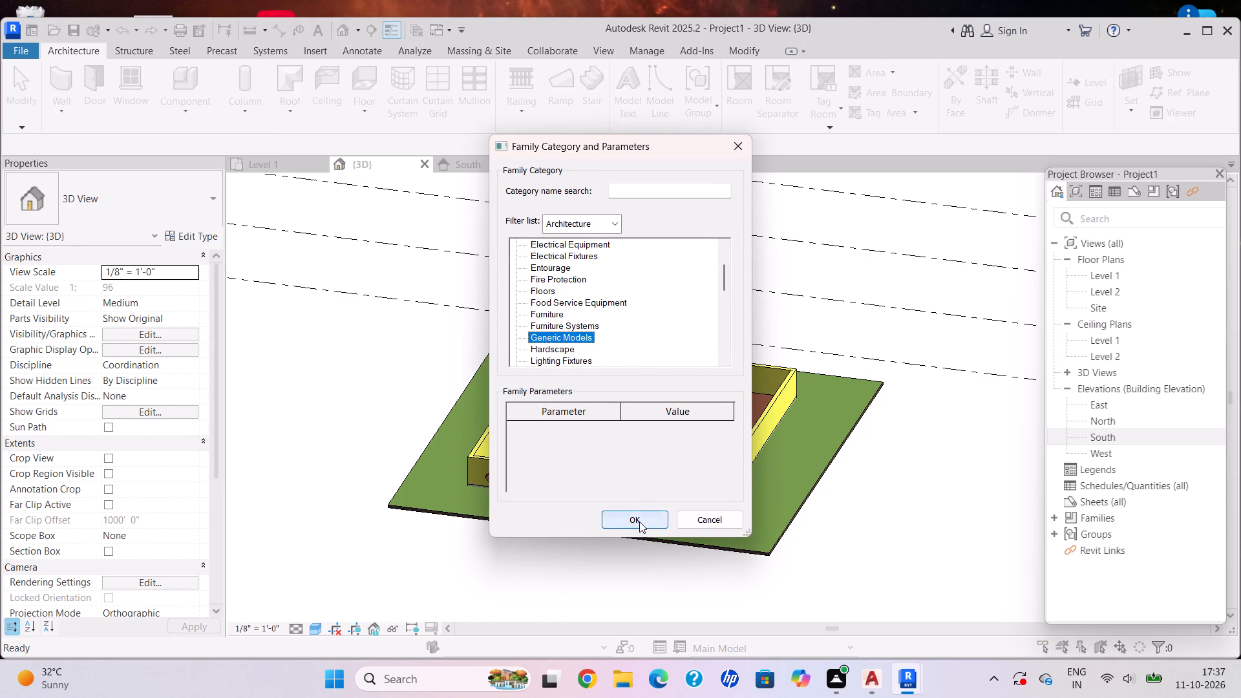
pyautogui.click(639, 522)
pyautogui.click(455, 375)
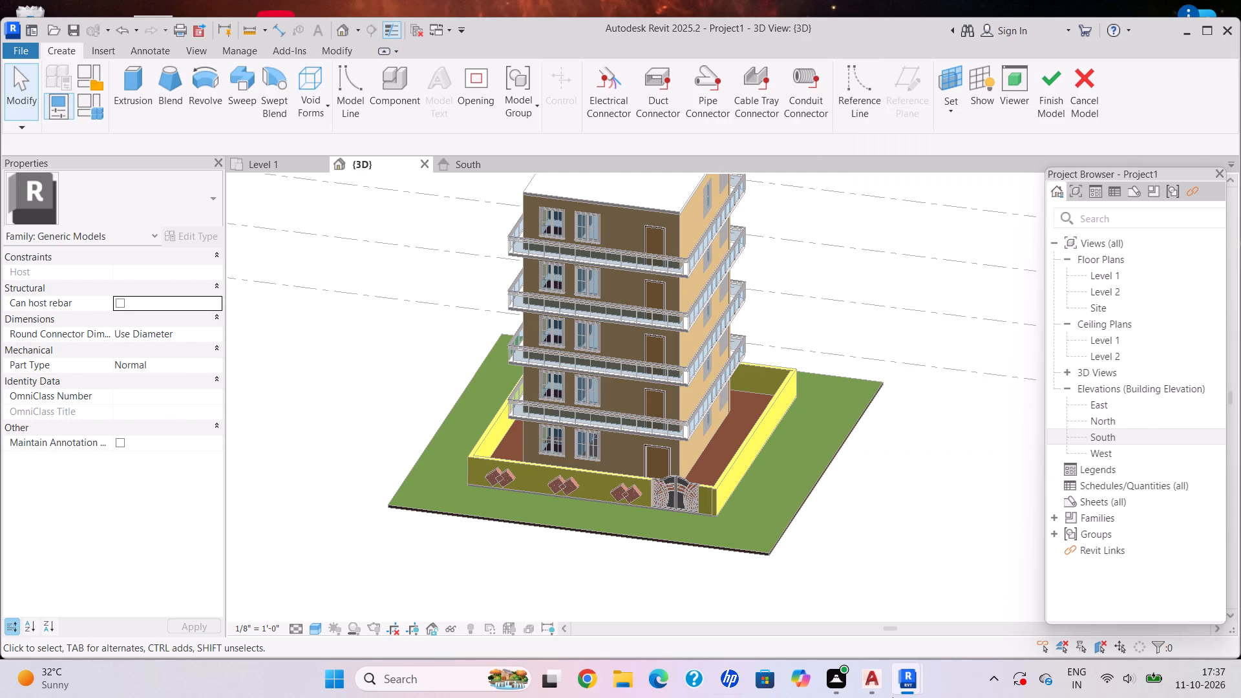
# Start an extrusion with the top face of the Grassland toposolid as its work plane.
pyautogui.click(61, 39)
pyautogui.click(145, 71)
pyautogui.click(837, 105)
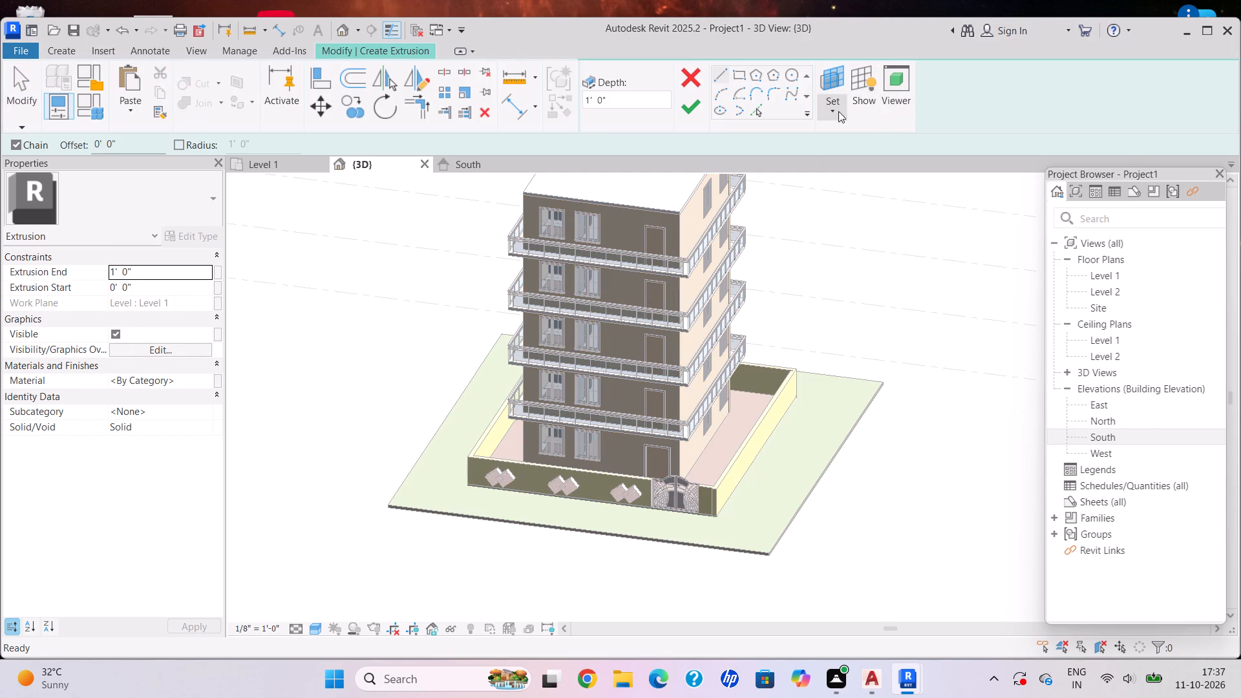
pyautogui.click(883, 162)
pyautogui.scroll(6, 747, 611)
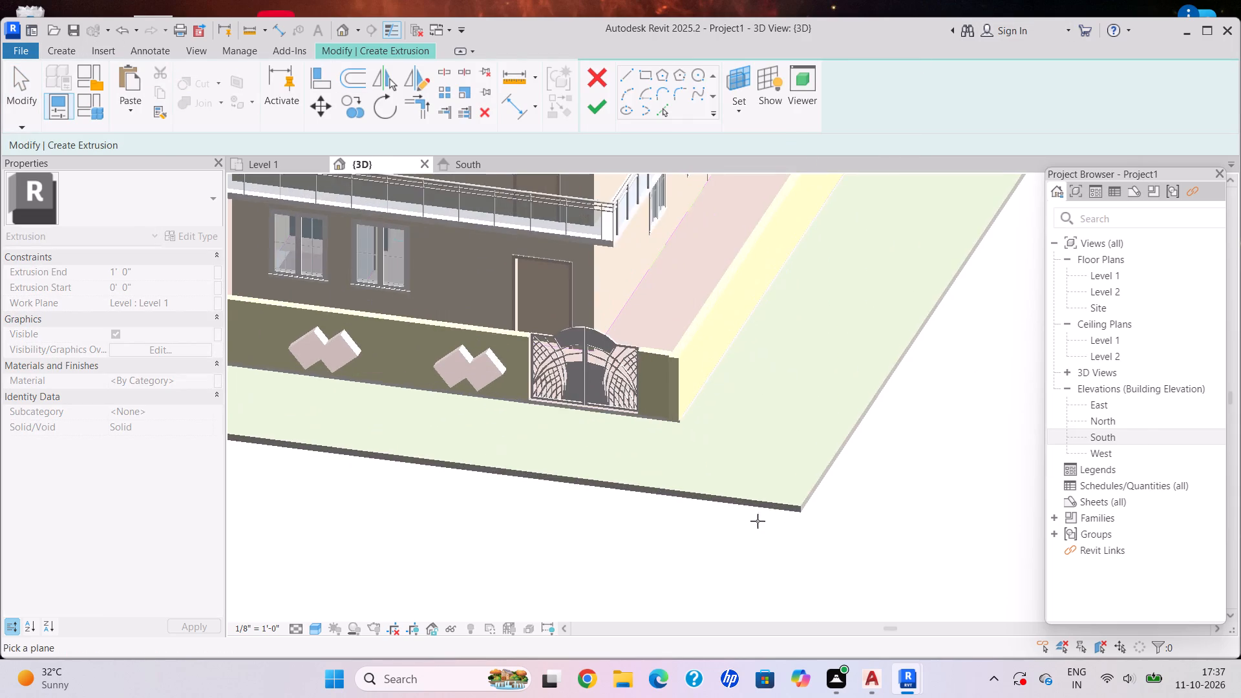
pyautogui.scroll(6, 758, 504)
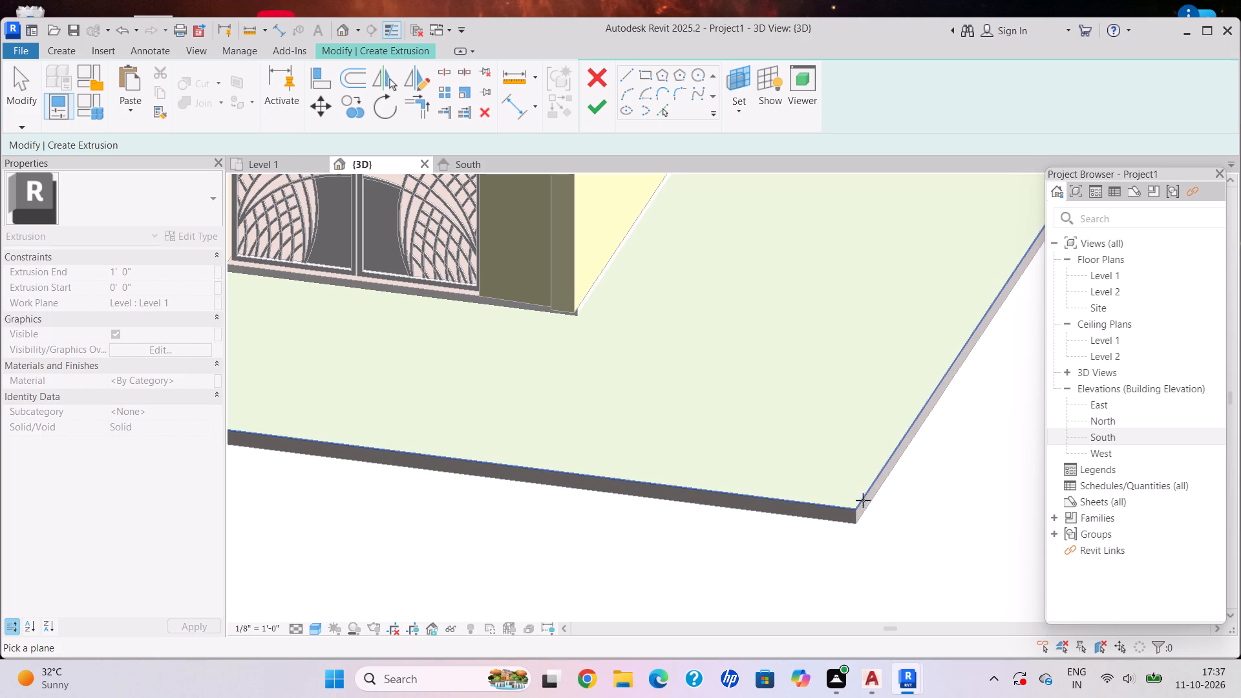
pyautogui.scroll(6, 859, 498)
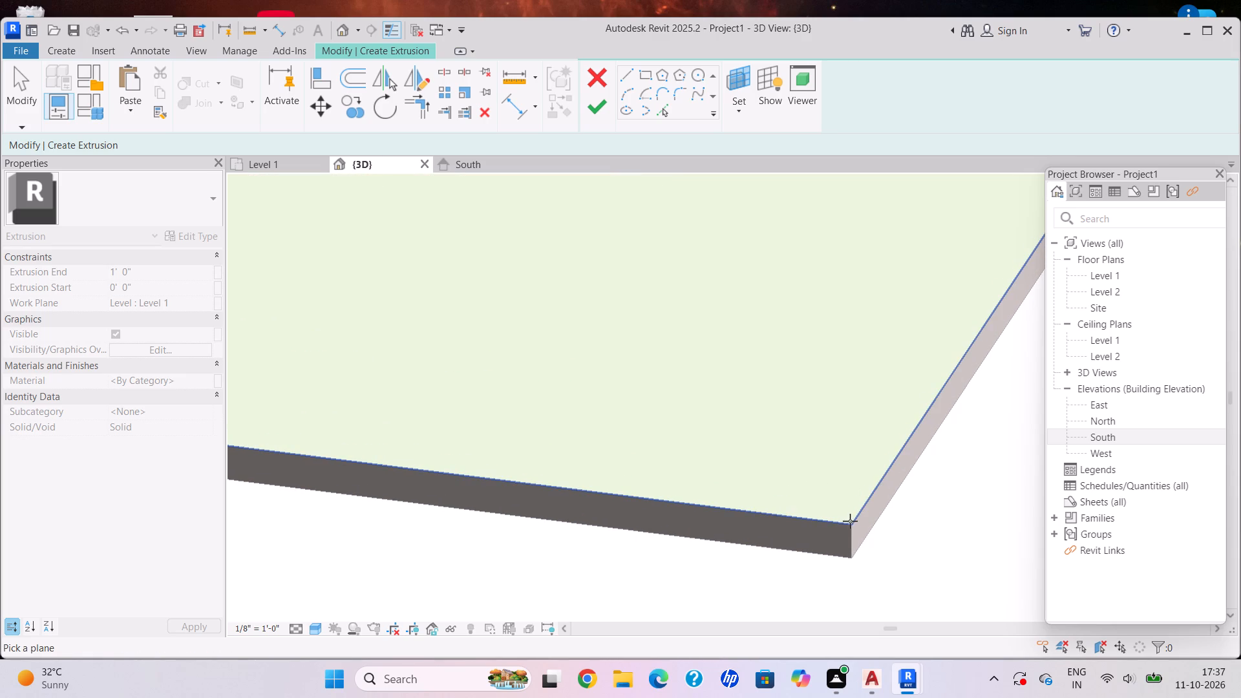
pyautogui.click(850, 521)
# Extrude a 1' 0" deep rectangular strip along the toposolid's side edge nearest the gate, from the front corner to the rear corner.
pyautogui.click(739, 79)
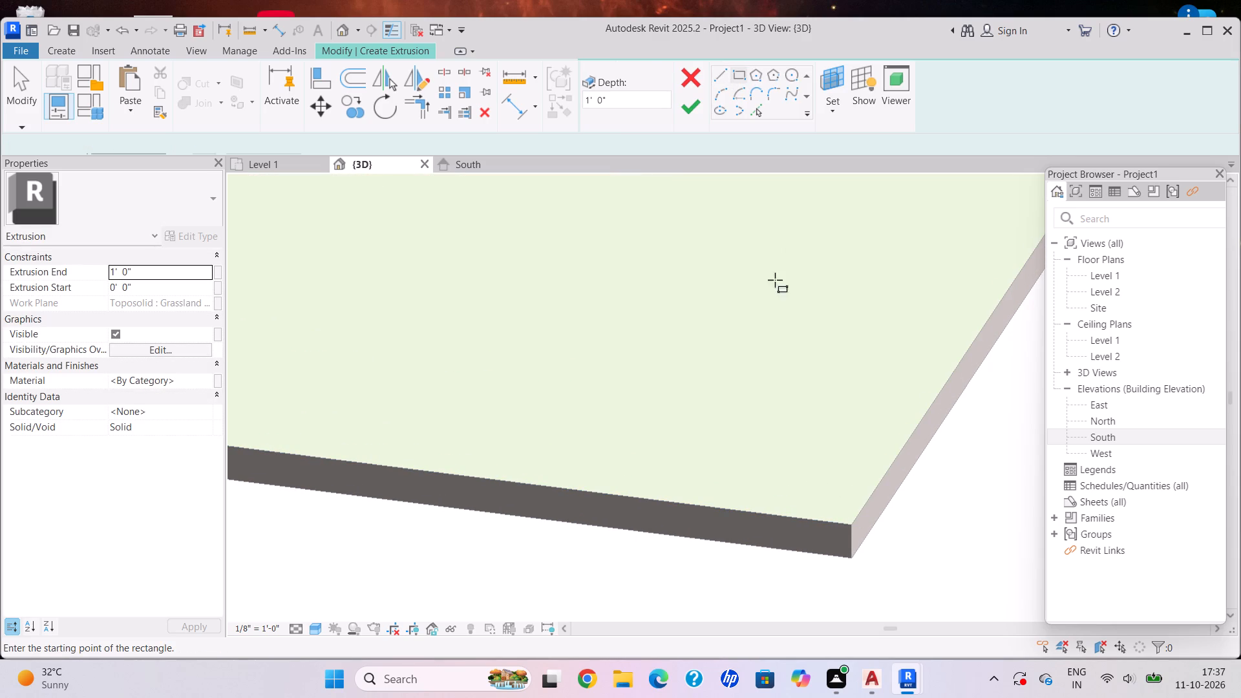
pyautogui.scroll(-8, 771, 298)
pyautogui.moveTo(763, 341); pyautogui.dragTo(667, 401, button='middle')
pyautogui.scroll(10, 705, 433)
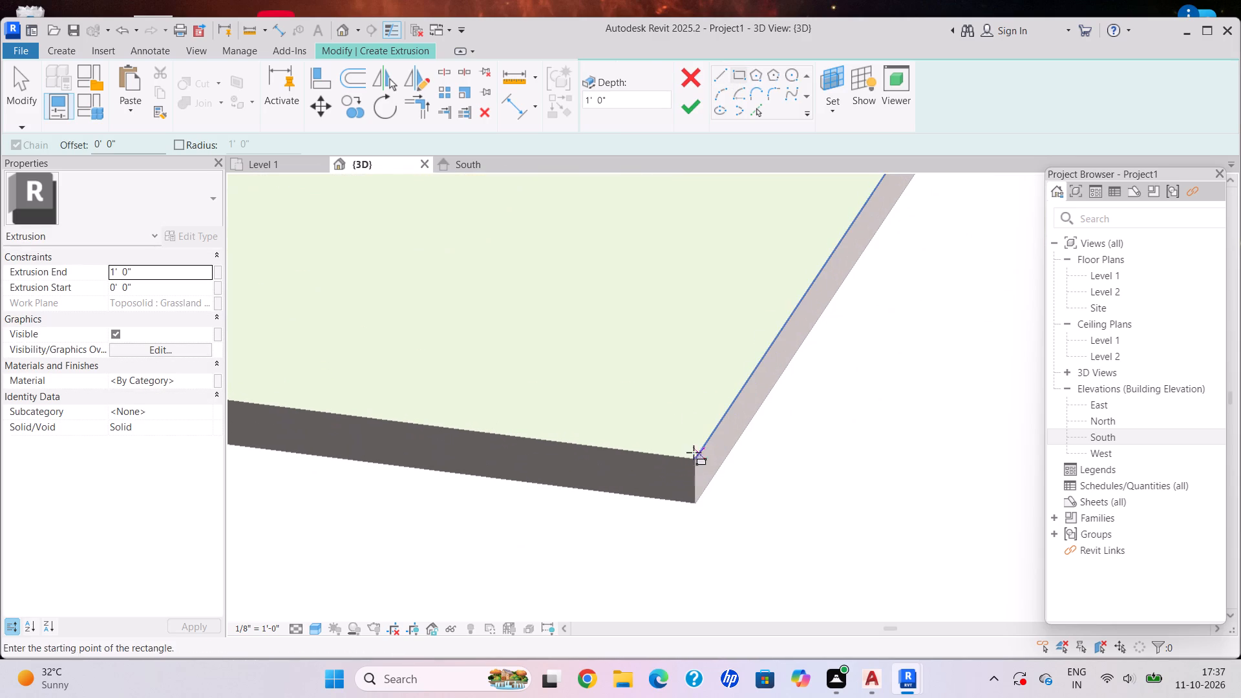
pyautogui.moveTo(694, 460); pyautogui.dragTo(691, 437)
pyautogui.scroll(-4, 689, 281)
pyautogui.moveTo(689, 280); pyautogui.dragTo(596, 461, button='middle')
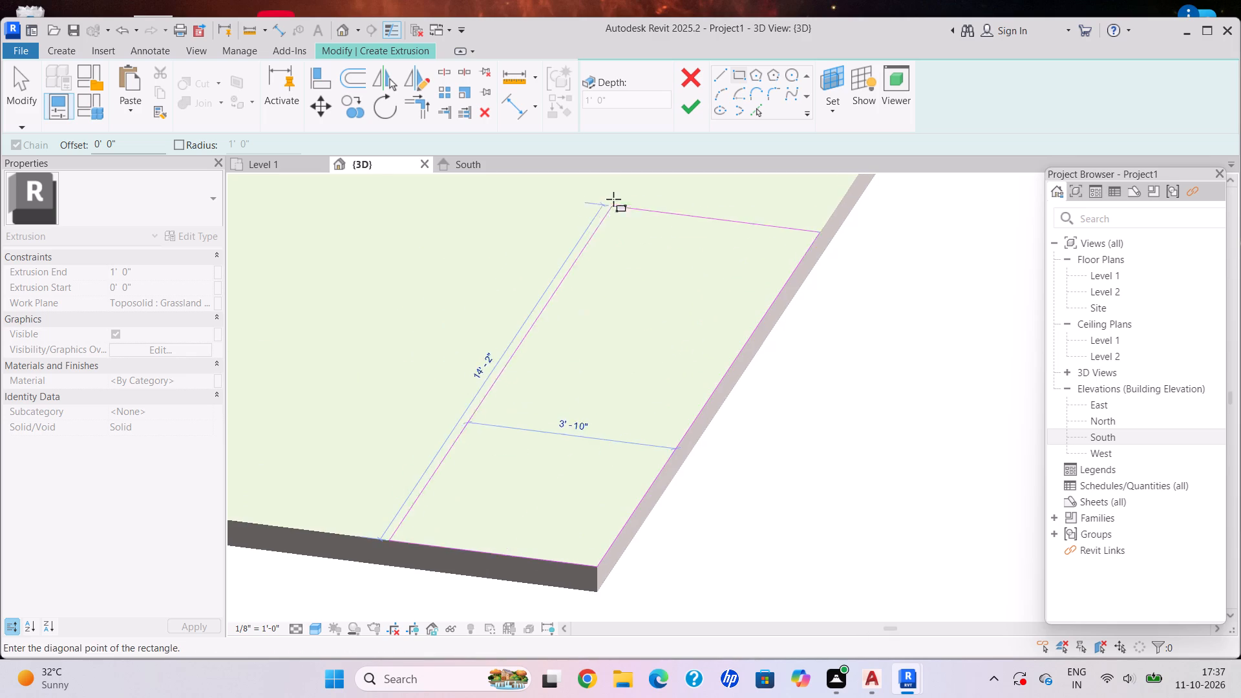
pyautogui.scroll(-7, 615, 193)
pyautogui.moveTo(616, 192); pyautogui.dragTo(553, 488, button='middle')
pyautogui.scroll(-4, 606, 291)
pyautogui.moveTo(624, 229); pyautogui.dragTo(547, 503, button='middle')
pyautogui.scroll(4, 667, 395)
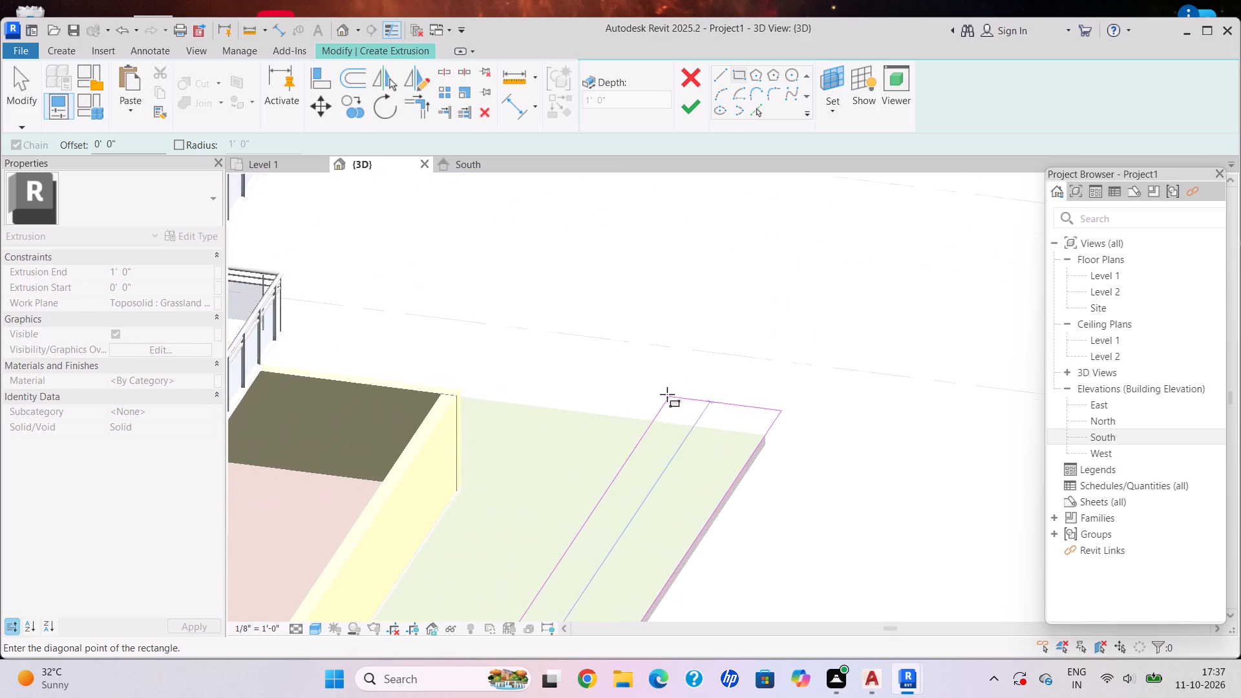
pyautogui.scroll(6, 644, 415)
pyautogui.click(626, 420)
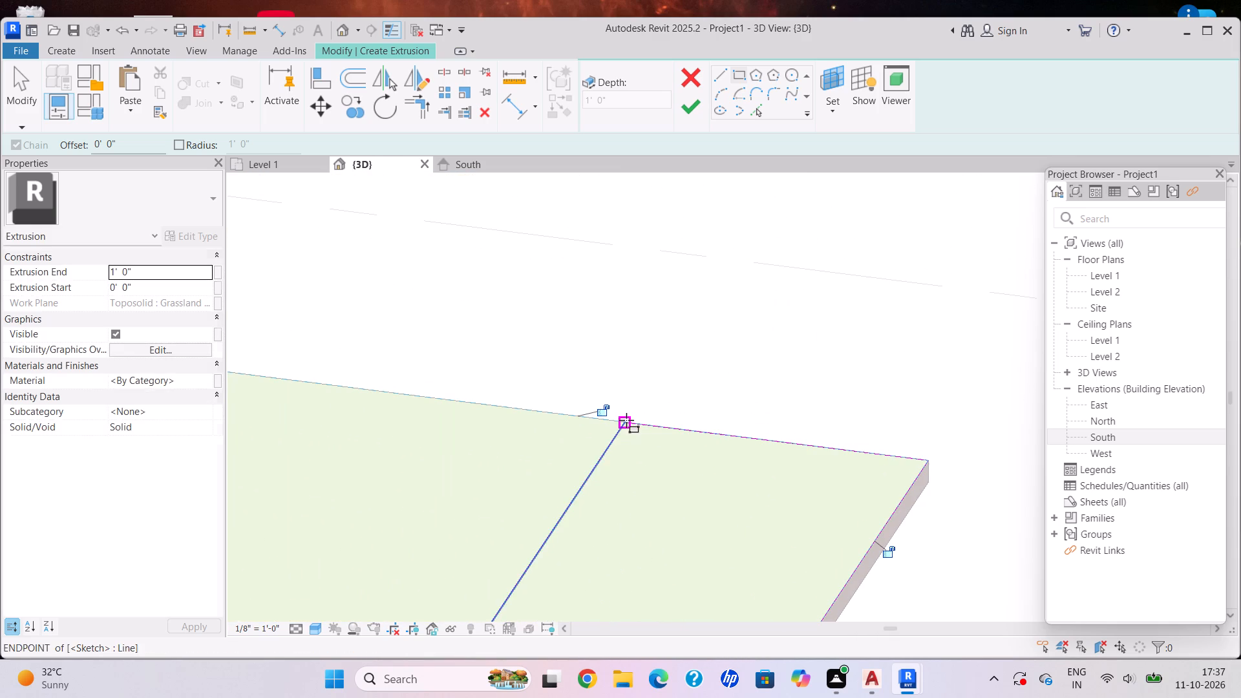
pyautogui.click(691, 92)
pyautogui.click(691, 98)
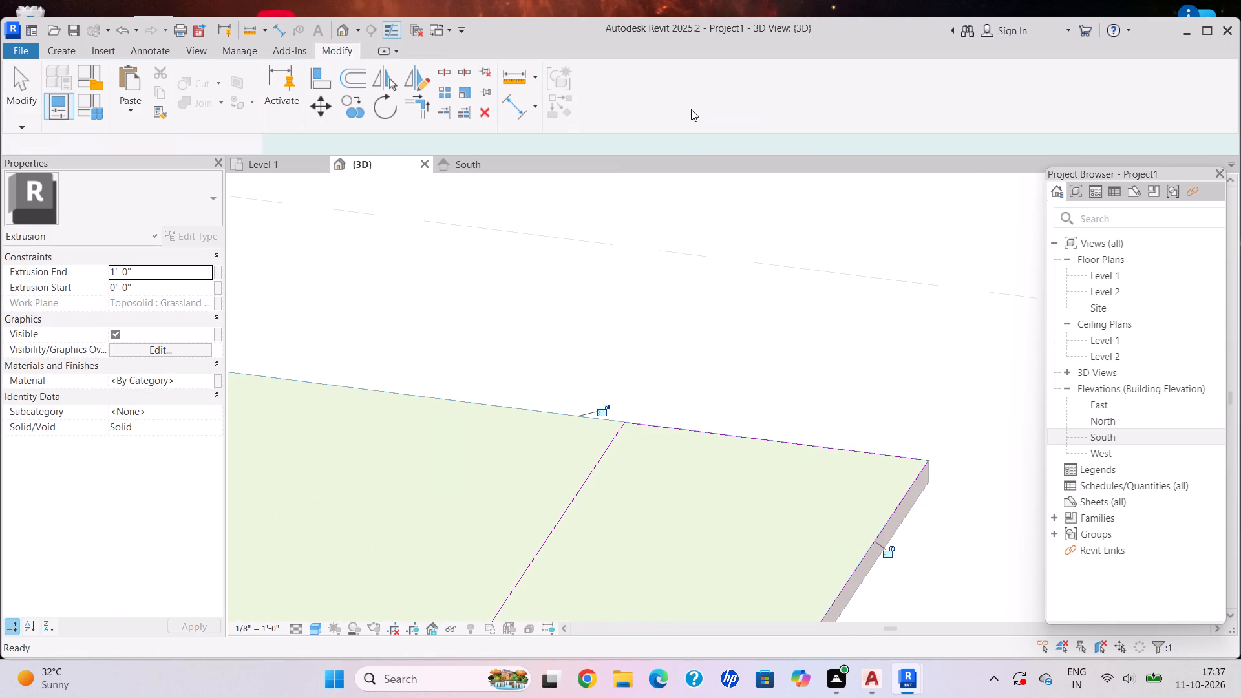
# Start a second extrusion with the toposolid's top face as its work plane, for the ground behind the rear boundary wall.
pyautogui.scroll(-9, 805, 333)
pyautogui.keyDown('shift'); pyautogui.moveTo(843, 386); pyautogui.dragTo(604, 366, button='middle'); pyautogui.keyUp('shift')
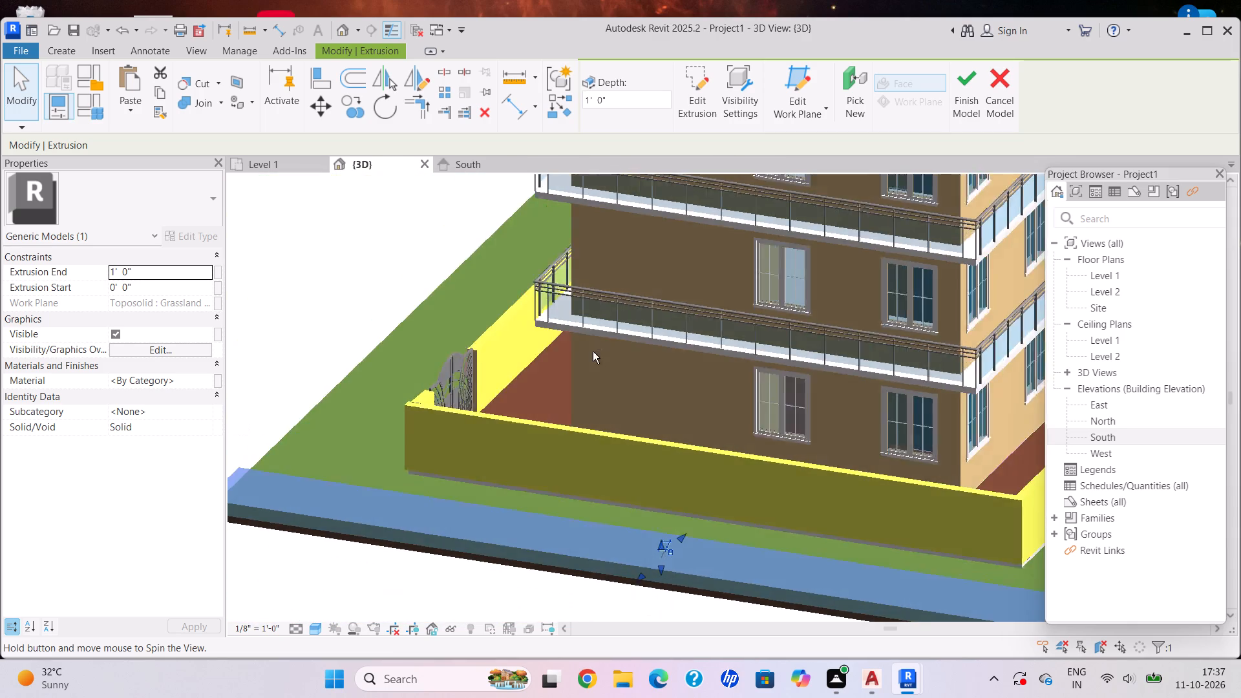
pyautogui.keyDown('shift'); pyautogui.middleClick(591, 350); pyautogui.keyUp('shift')
pyautogui.moveTo(802, 428); pyautogui.dragTo(539, 237, button='middle')
pyautogui.keyDown('shift'); pyautogui.moveTo(791, 341); pyautogui.dragTo(649, 330, button='middle'); pyautogui.keyUp('shift')
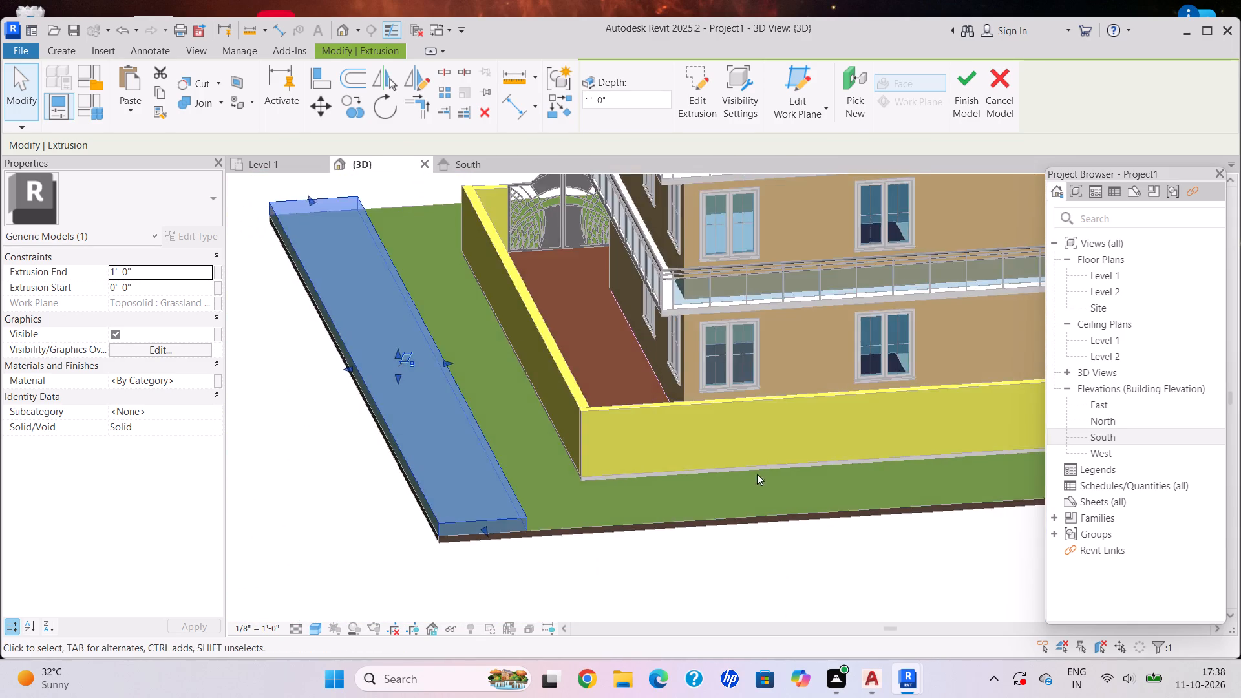
pyautogui.scroll(-4, 757, 474)
pyautogui.middleClick(732, 418)
pyautogui.moveTo(723, 407); pyautogui.dragTo(706, 445, button='middle')
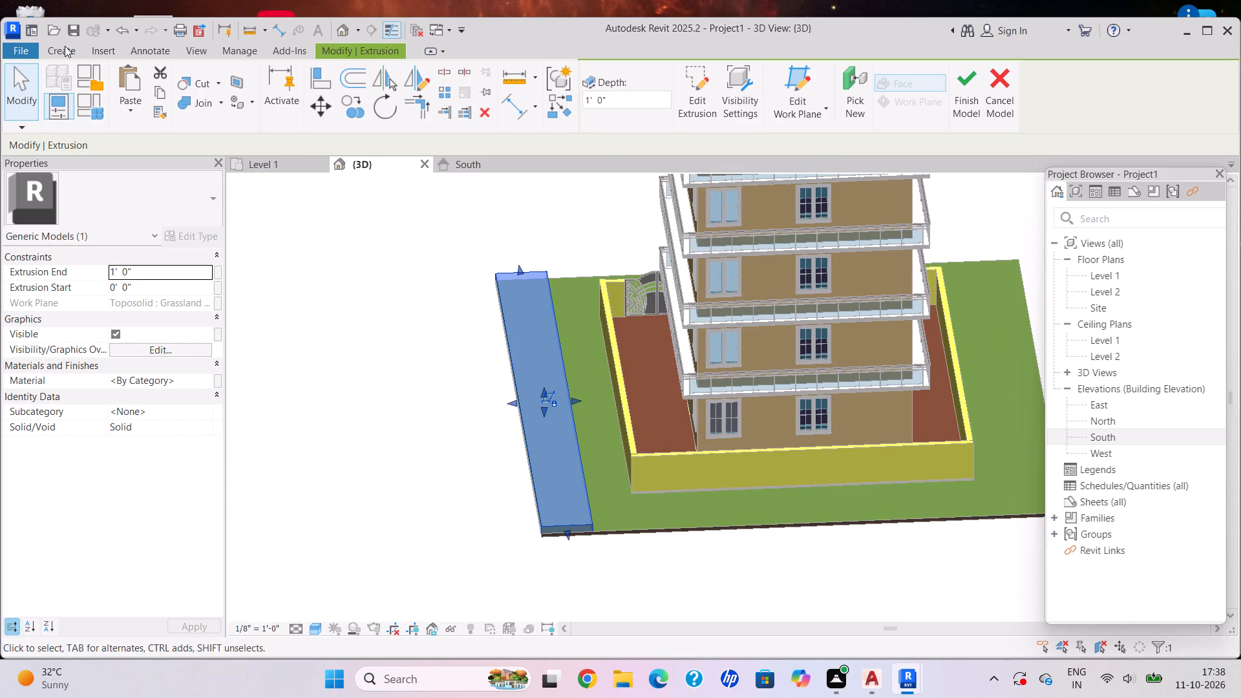
pyautogui.click(65, 46)
pyautogui.click(127, 94)
pyautogui.click(834, 109)
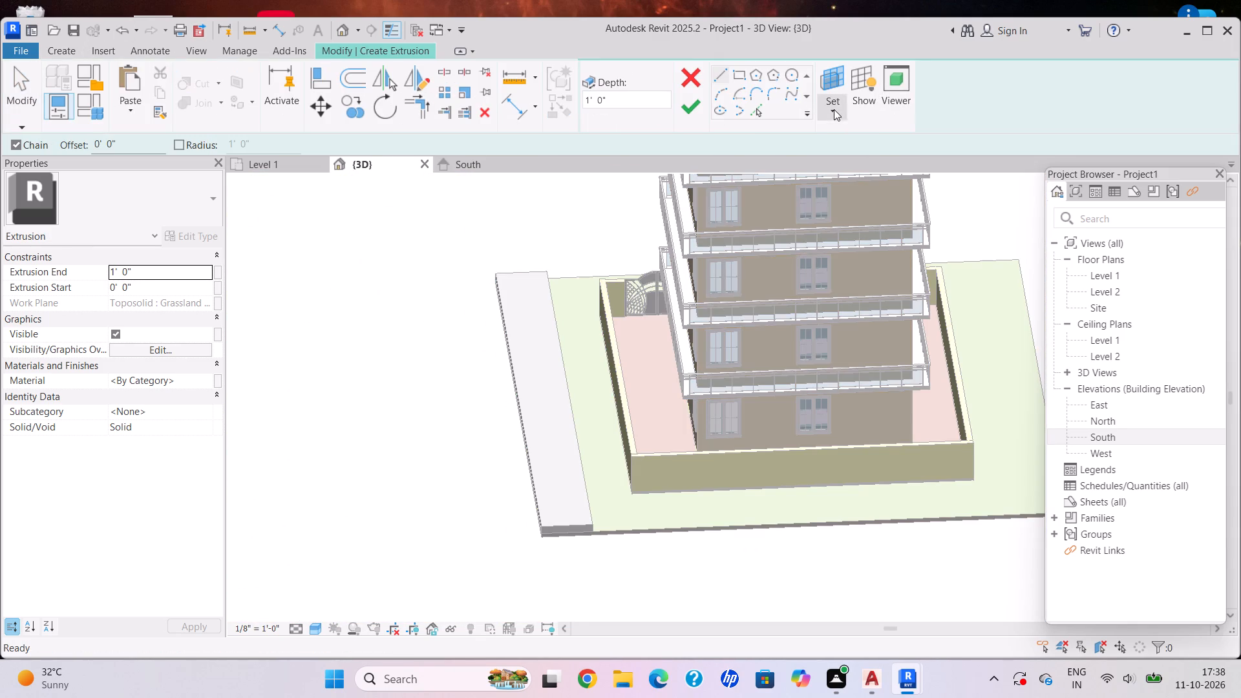
pyautogui.click(865, 168)
pyautogui.scroll(5, 668, 524)
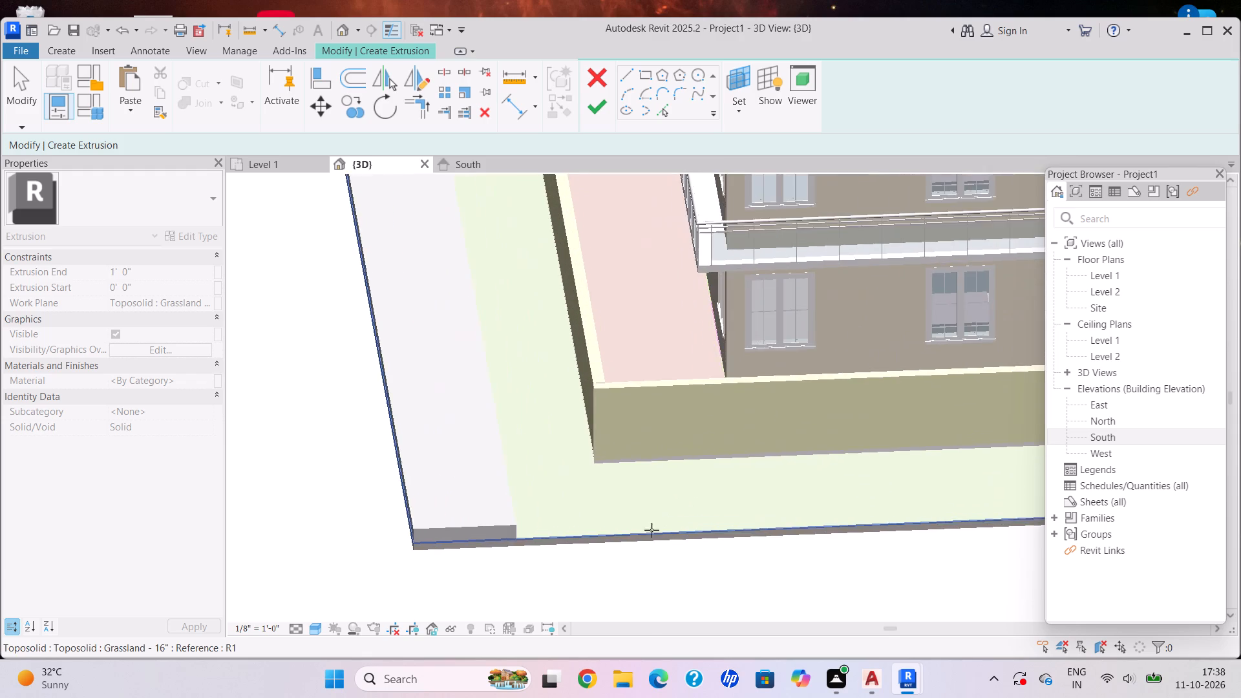
pyautogui.scroll(5, 571, 538)
pyautogui.click(547, 533)
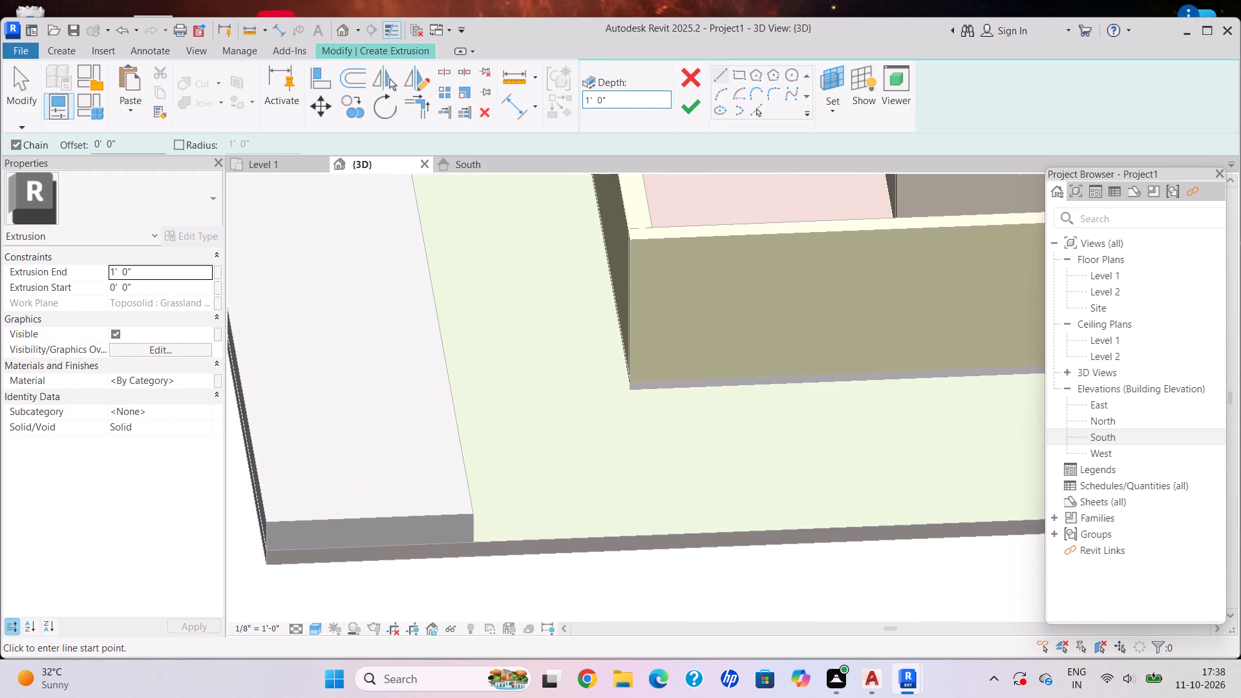
# Extrude a 1' 0" deep rectangular strip along the toposolid's rear edge, from the side strip to the far edge.
pyautogui.click(741, 72)
pyautogui.scroll(-11, 751, 324)
pyautogui.keyDown('shift'); pyautogui.moveTo(757, 348); pyautogui.dragTo(745, 346, button='middle'); pyautogui.keyUp('shift')
pyautogui.keyDown('shift'); pyautogui.moveTo(719, 338); pyautogui.dragTo(598, 323, button='middle'); pyautogui.keyUp('shift')
pyautogui.scroll(13, 536, 319)
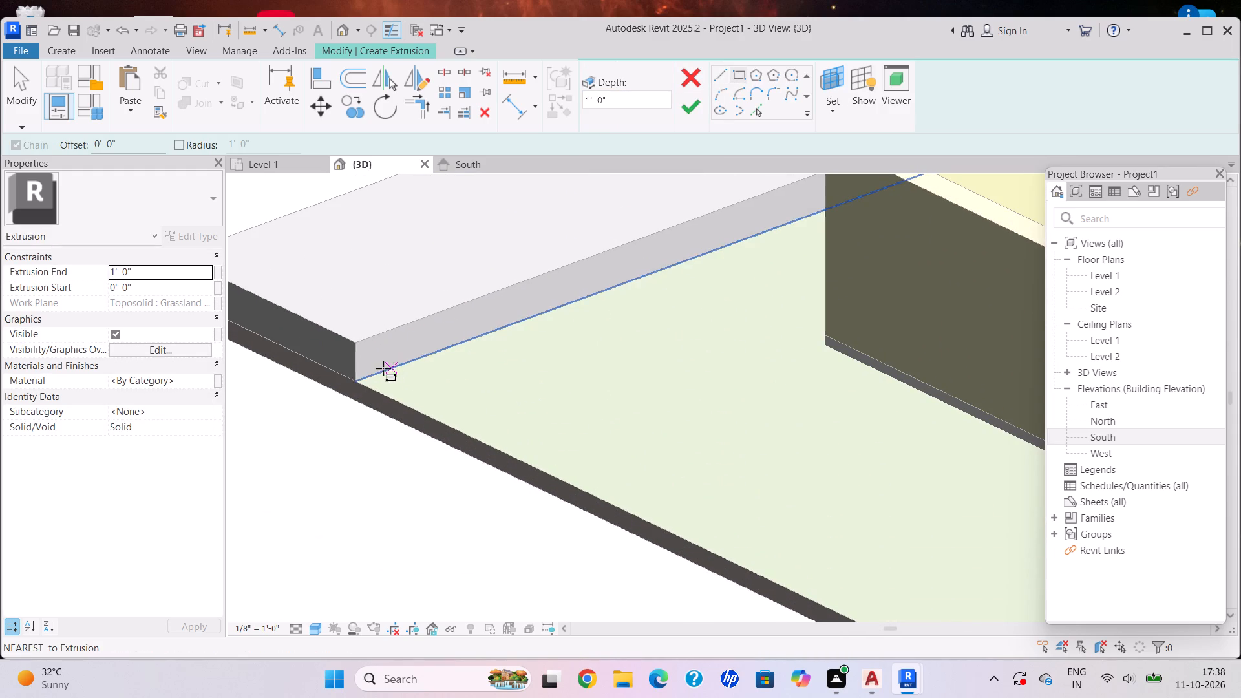
pyautogui.click(363, 375)
pyautogui.scroll(-3, 825, 480)
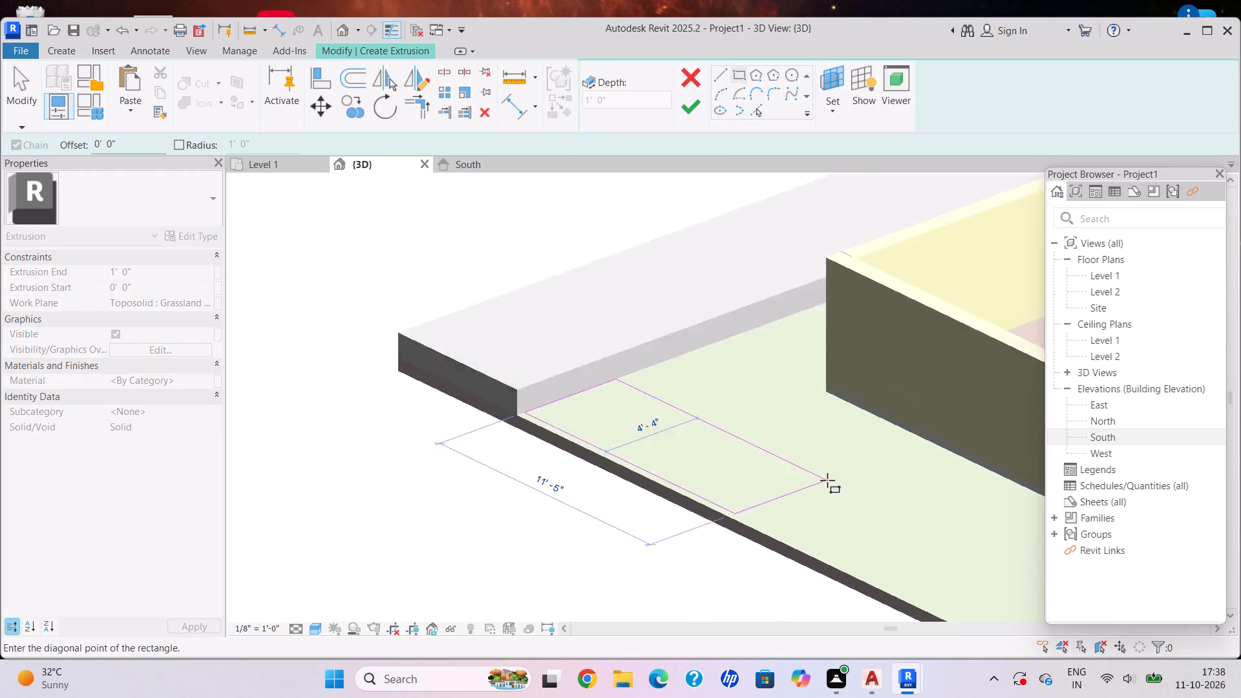
pyautogui.moveTo(827, 480); pyautogui.dragTo(698, 362, button='middle')
pyautogui.scroll(-2, 698, 362)
pyautogui.moveTo(877, 483); pyautogui.dragTo(536, 296, button='middle')
pyautogui.scroll(-1, 535, 295)
pyautogui.scroll(5, 928, 436)
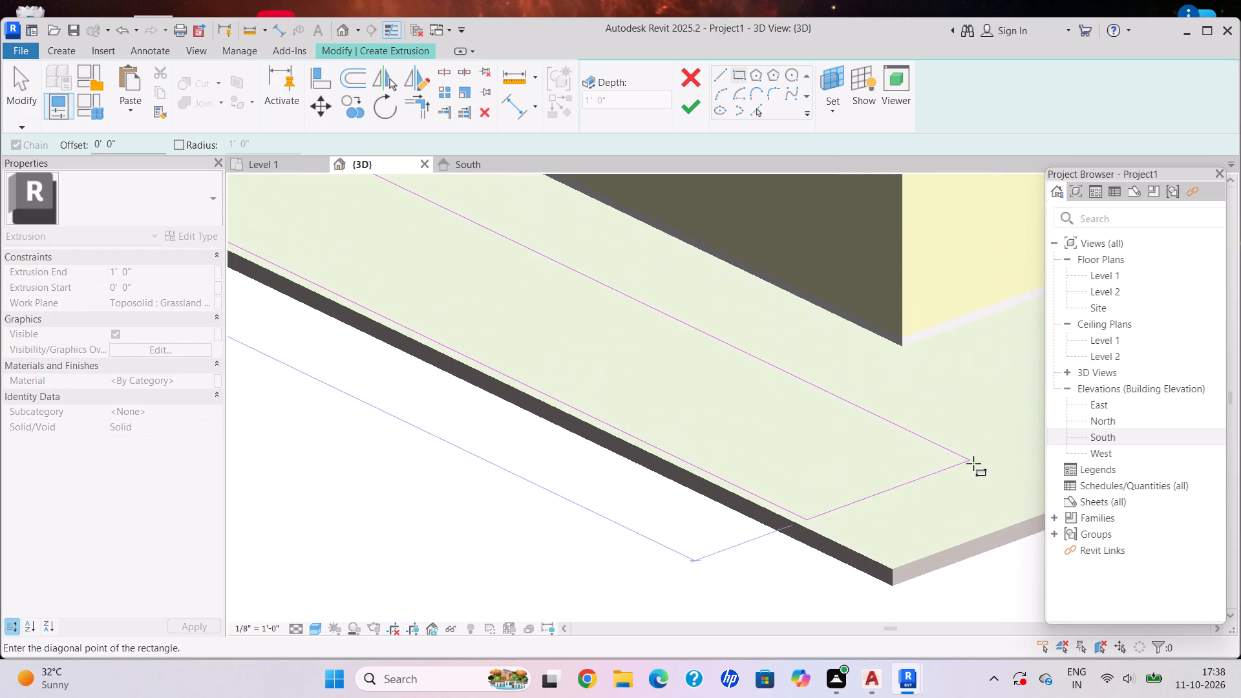
pyautogui.click(1037, 513)
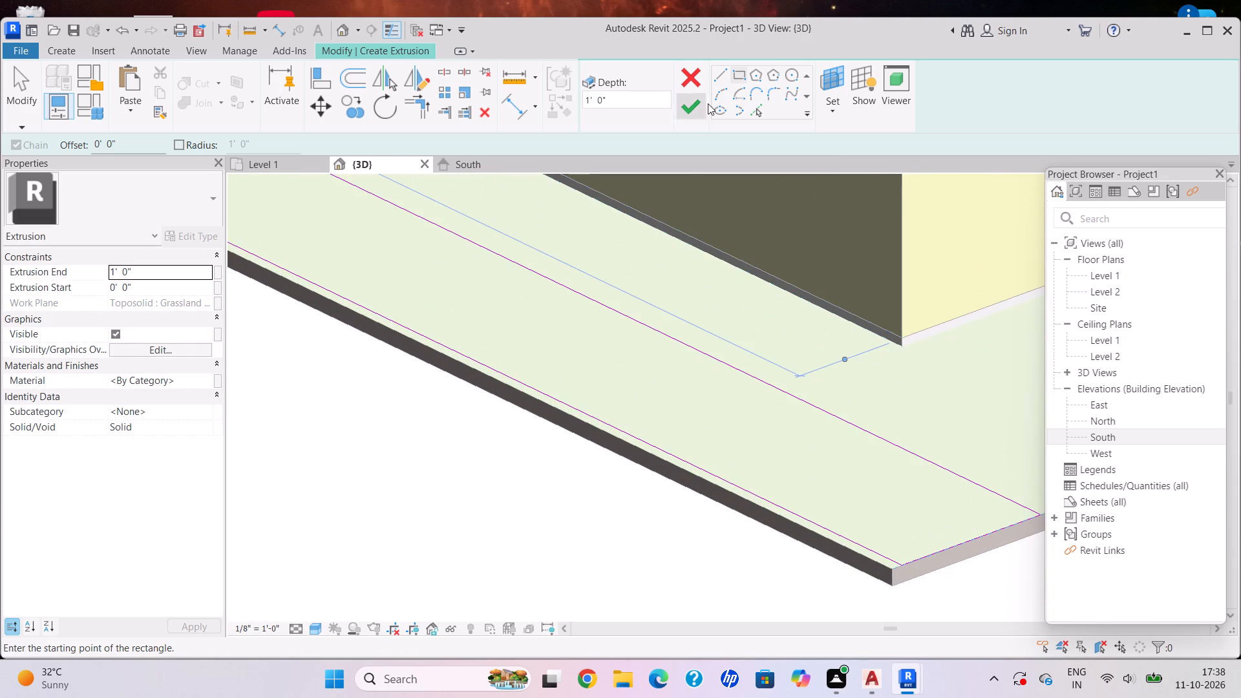
pyautogui.click(686, 116)
# Lower the top face of the rear strip to make it about 4 11/16" thick.
pyautogui.scroll(-7, 653, 358)
pyautogui.moveTo(657, 347); pyautogui.dragTo(684, 357, button='middle')
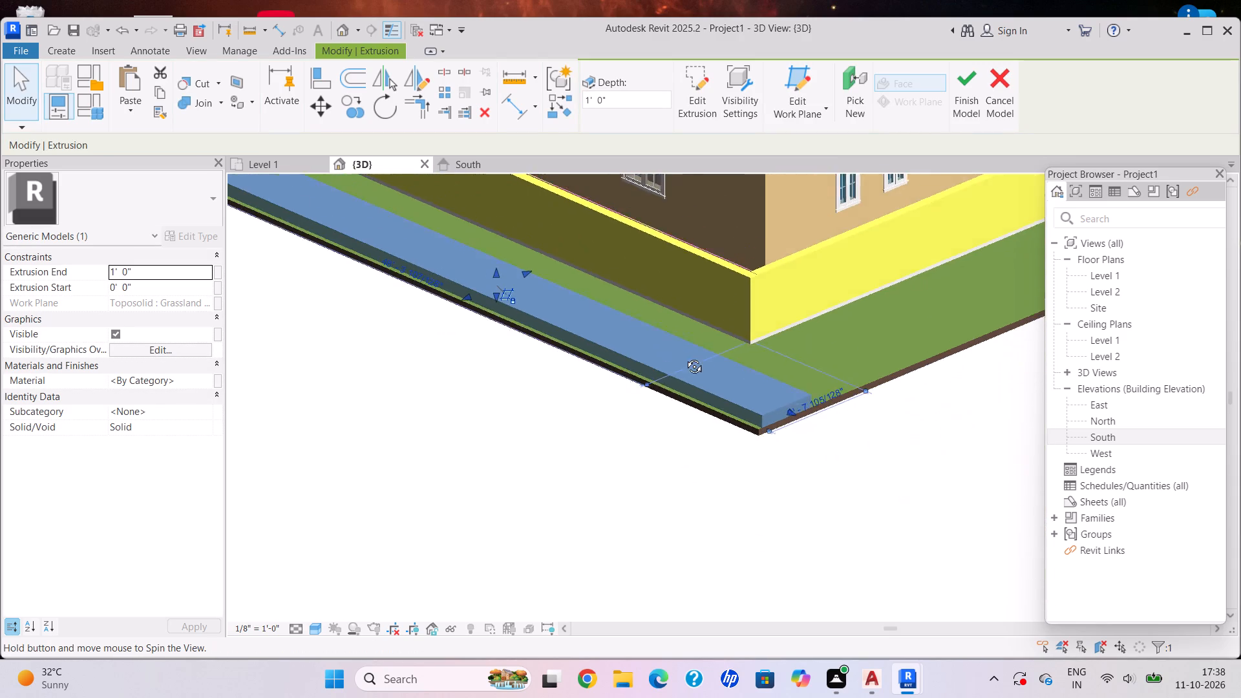
pyautogui.moveTo(684, 357); pyautogui.dragTo(798, 350, button='middle')
pyautogui.keyDown('shift'); pyautogui.scroll(1, 799, 351); pyautogui.keyUp('shift')
pyautogui.scroll(13, 562, 257)
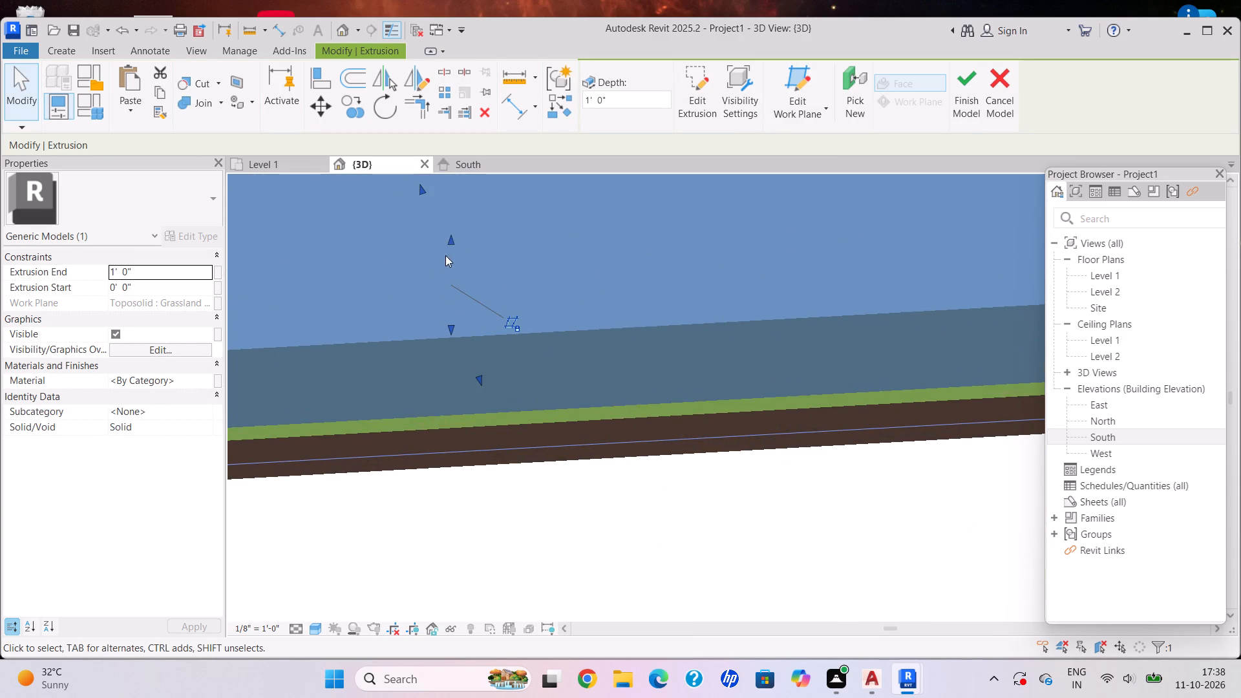
pyautogui.moveTo(449, 238); pyautogui.dragTo(445, 293)
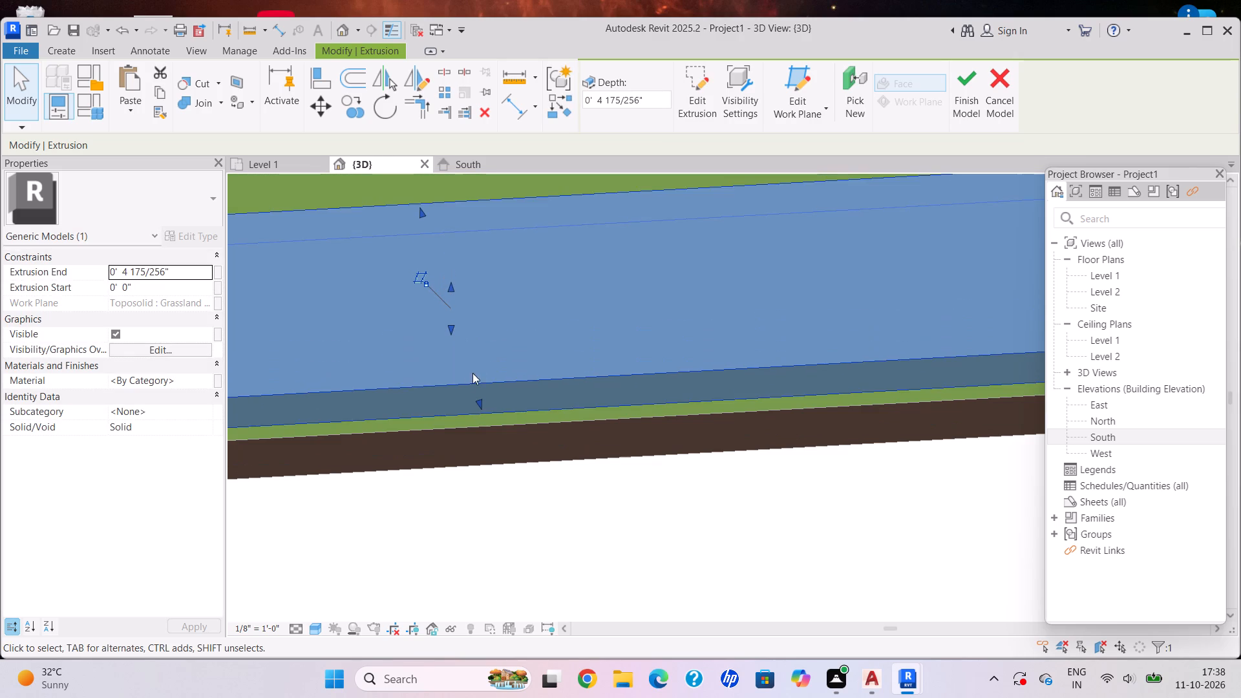
# Extend the rear strip's outer long face to the toposolid's edge, closing the gap left along it.
pyautogui.moveTo(480, 400); pyautogui.dragTo(485, 414)
pyautogui.click(485, 414)
pyautogui.scroll(-5, 506, 341)
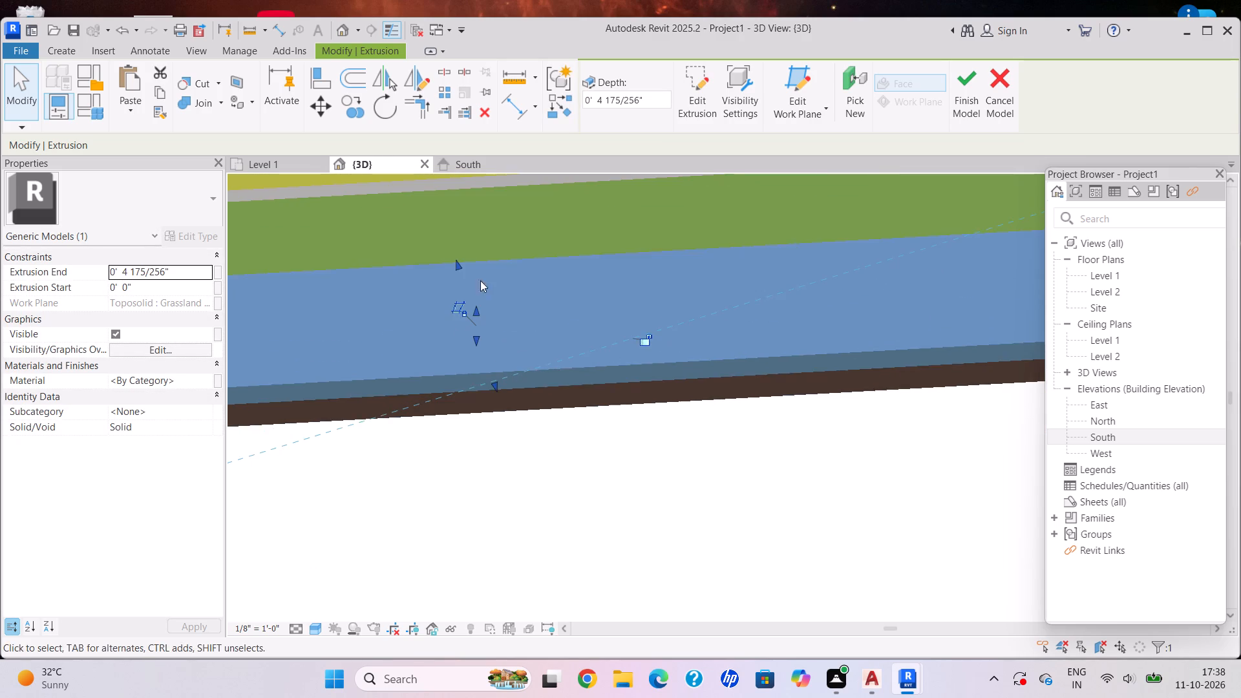
pyautogui.scroll(2, 480, 280)
pyautogui.moveTo(452, 271); pyautogui.dragTo(452, 262)
pyautogui.scroll(-10, 486, 298)
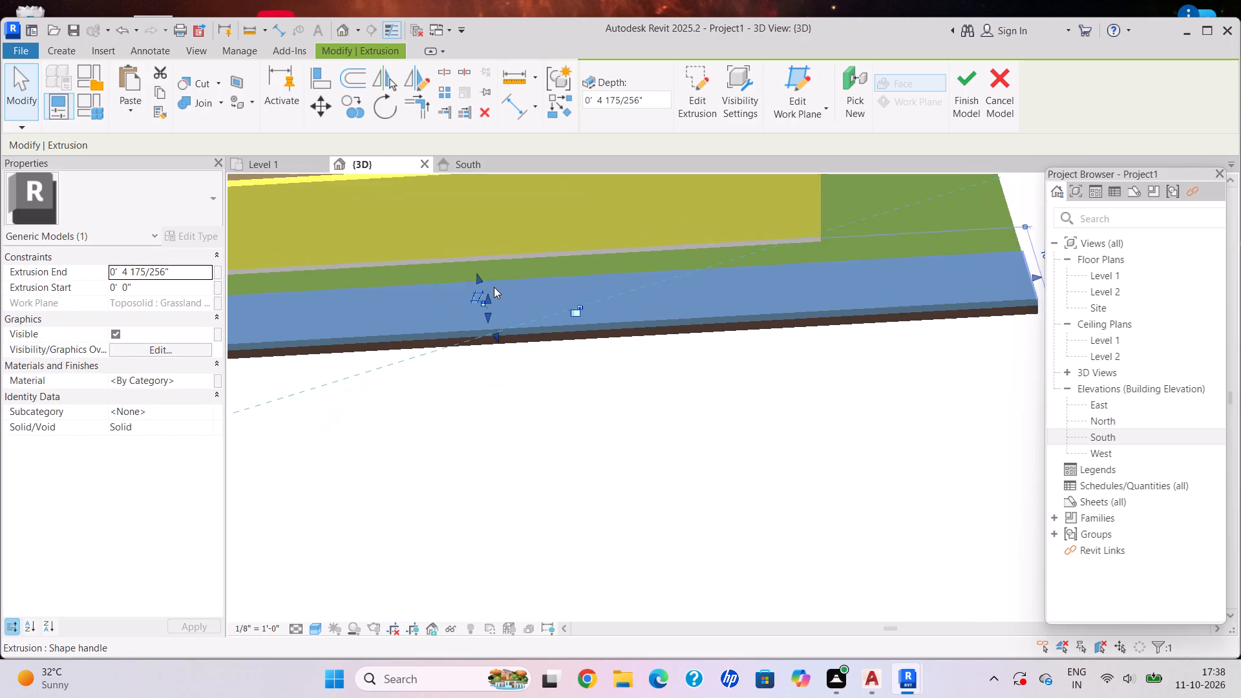
# Lower the top face of the side strip nearest the gate to make it thinner.
pyautogui.keyDown('shift'); pyautogui.moveTo(523, 290); pyautogui.dragTo(547, 298, button='middle'); pyautogui.keyUp('shift')
pyautogui.keyDown('shift'); pyautogui.moveTo(571, 307); pyautogui.dragTo(746, 355, button='middle'); pyautogui.keyUp('shift')
pyautogui.moveTo(822, 280); pyautogui.dragTo(935, 212, button='middle')
pyautogui.moveTo(615, 467); pyautogui.dragTo(641, 423, button='middle')
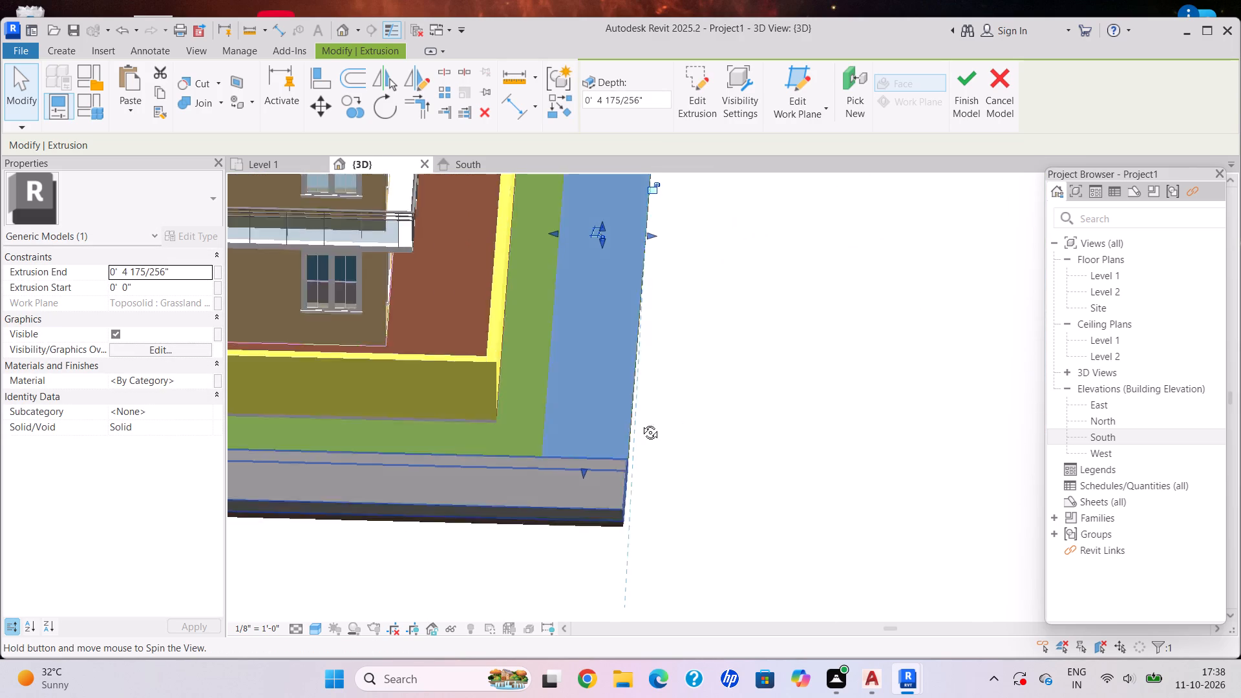
pyautogui.moveTo(641, 423); pyautogui.dragTo(705, 356, button='middle')
pyautogui.scroll(3, 552, 378)
pyautogui.scroll(-4, 627, 386)
pyautogui.scroll(2, 544, 403)
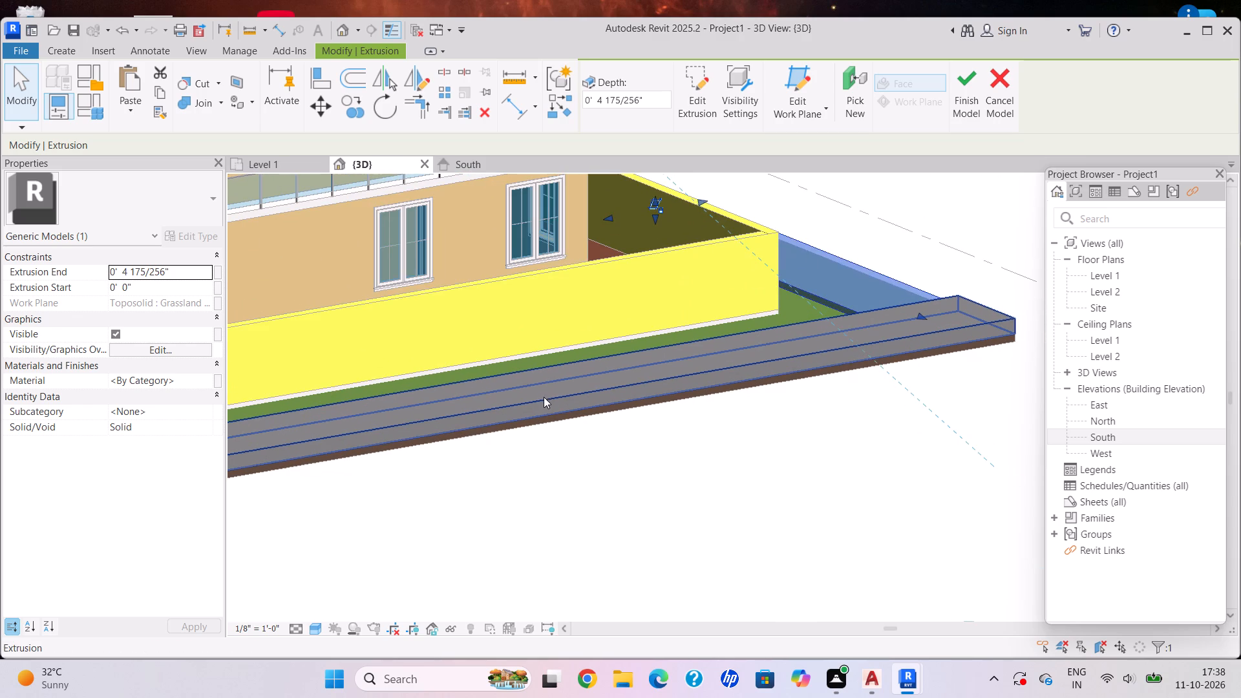
pyautogui.press('Escape')
pyautogui.click(540, 394)
pyautogui.scroll(12, 532, 397)
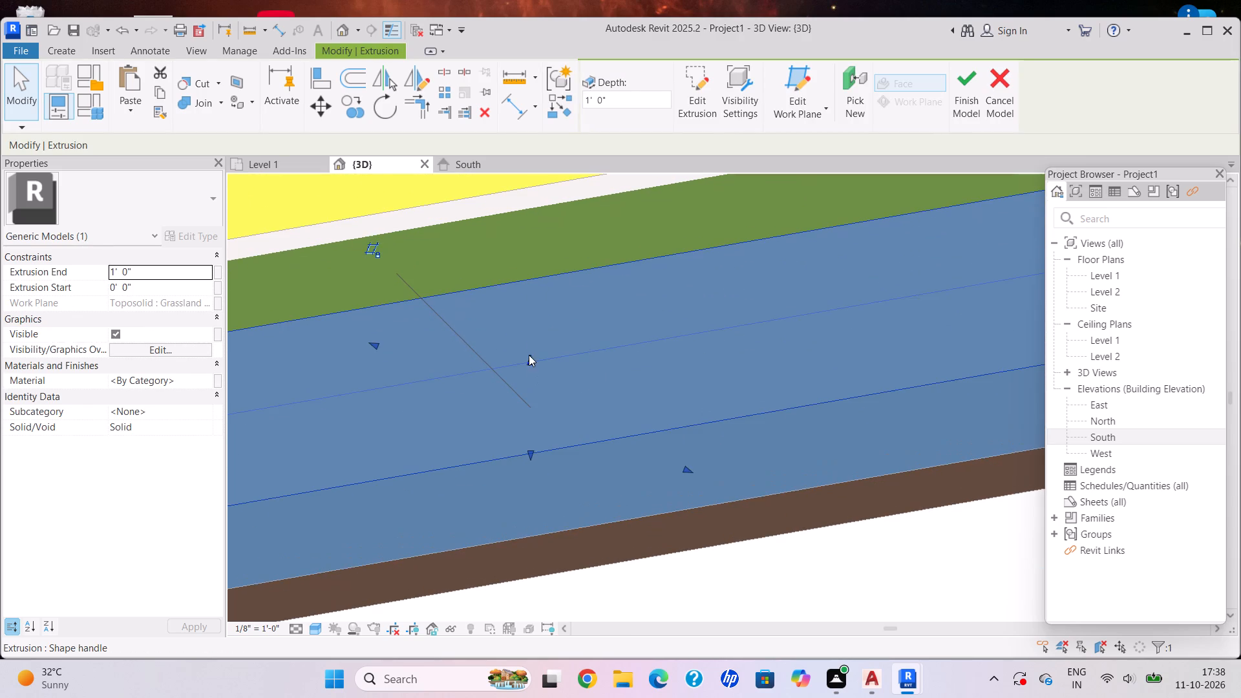
pyautogui.moveTo(529, 355); pyautogui.dragTo(537, 418)
pyautogui.press('Escape')
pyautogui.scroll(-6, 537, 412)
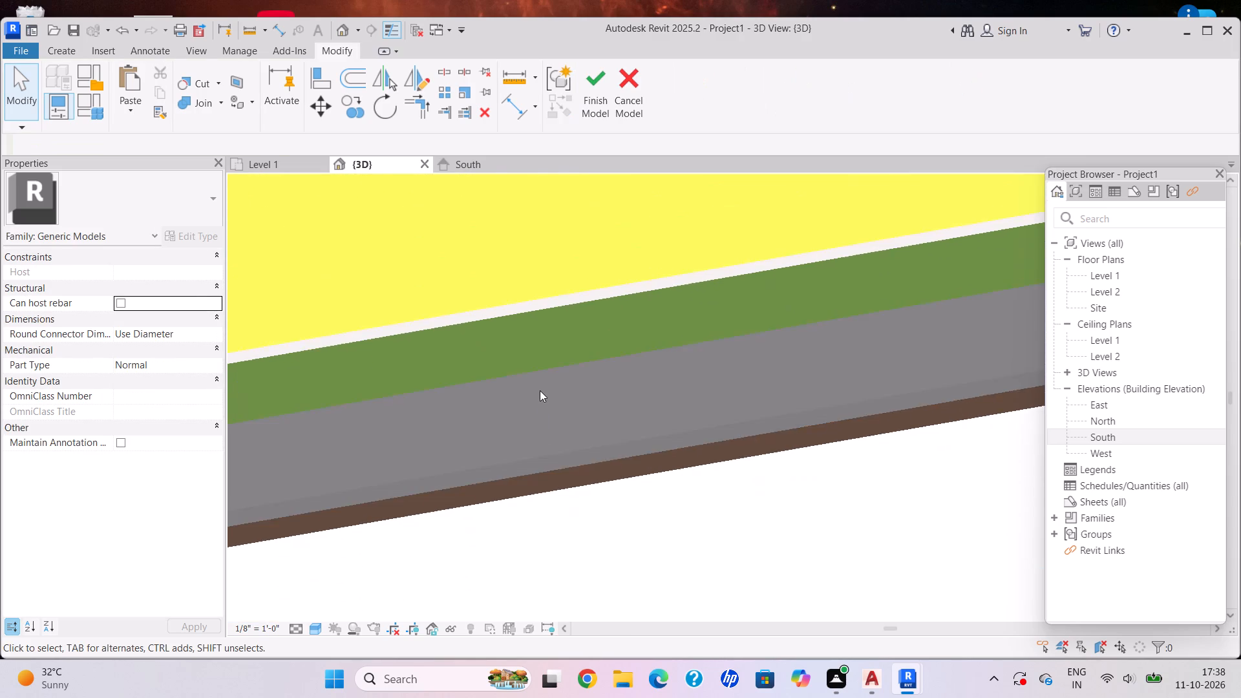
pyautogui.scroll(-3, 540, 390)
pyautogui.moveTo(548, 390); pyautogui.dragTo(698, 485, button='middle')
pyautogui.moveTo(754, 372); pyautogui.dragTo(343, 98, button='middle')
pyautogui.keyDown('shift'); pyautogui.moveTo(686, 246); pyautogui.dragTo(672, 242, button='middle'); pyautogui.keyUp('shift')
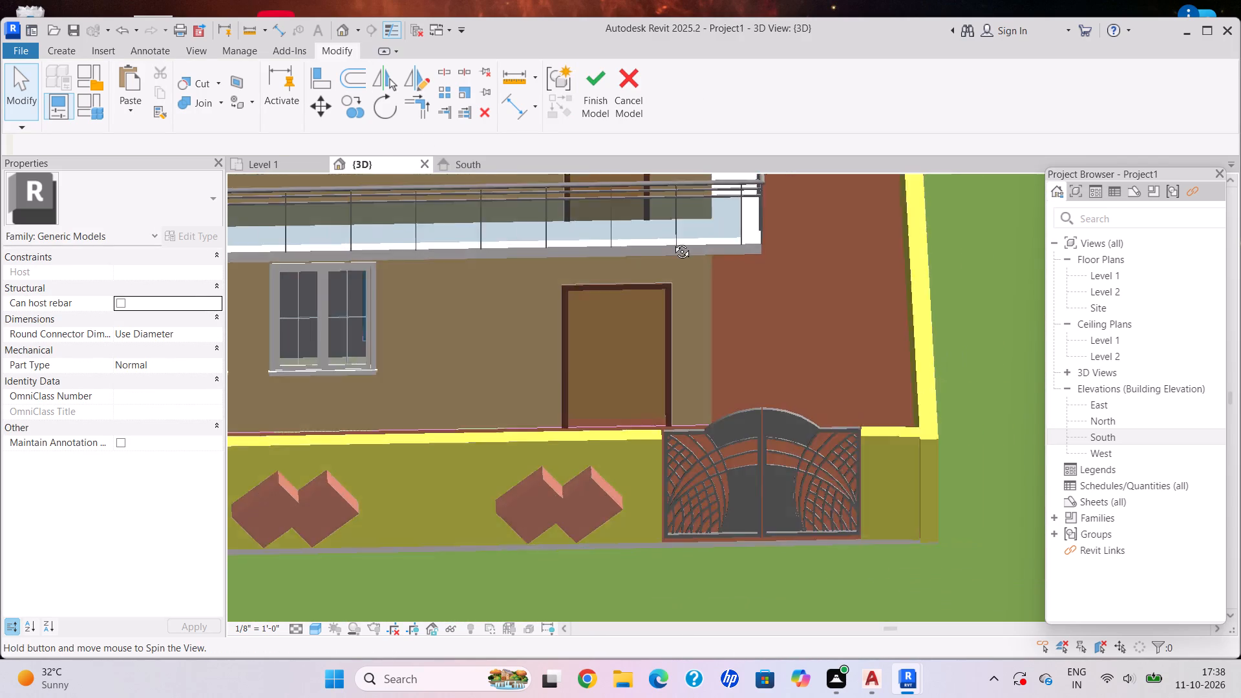
# Widen the side strip nearest the gate by pulling its inner long face toward the boundary wall.
pyautogui.keyDown('shift'); pyautogui.moveTo(672, 242); pyautogui.dragTo(662, 236, button='middle'); pyautogui.keyUp('shift')
pyautogui.middleClick(584, 208)
pyautogui.scroll(-3, 856, 318)
pyautogui.moveTo(716, 248); pyautogui.dragTo(681, 240, button='middle')
pyautogui.scroll(1, 676, 239)
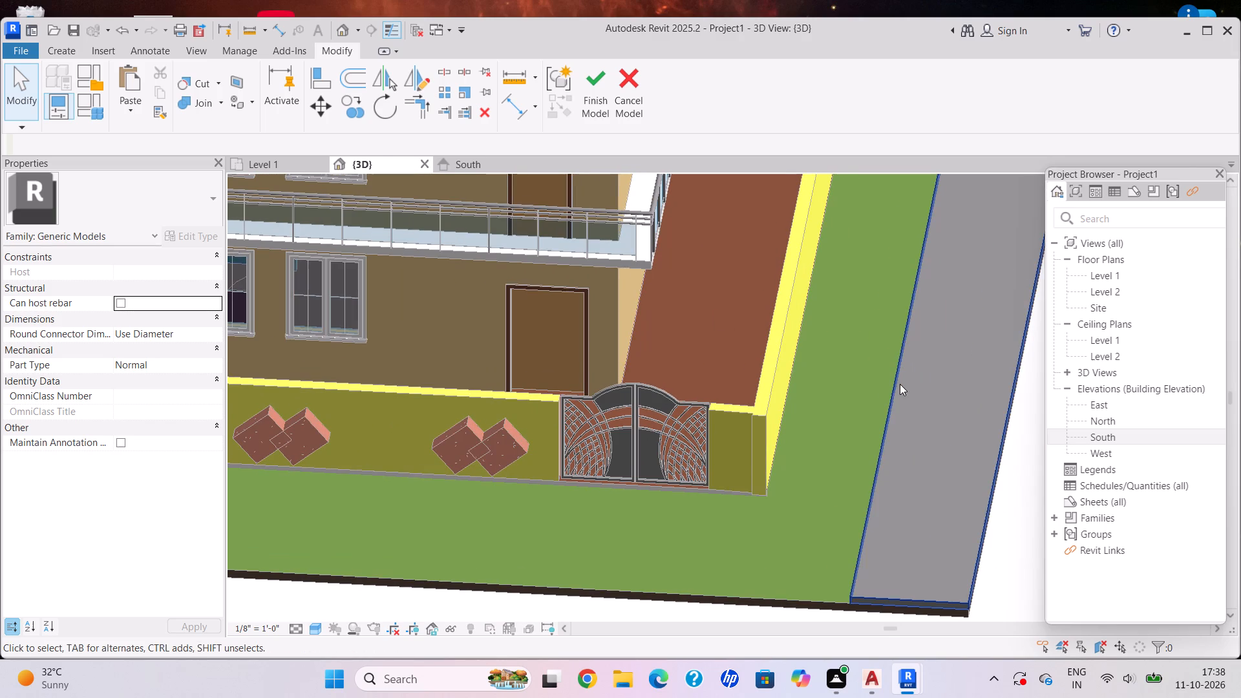
pyautogui.click(900, 384)
pyautogui.scroll(-1, 908, 280)
pyautogui.moveTo(908, 280); pyautogui.dragTo(759, 425, button='middle')
pyautogui.scroll(5, 795, 388)
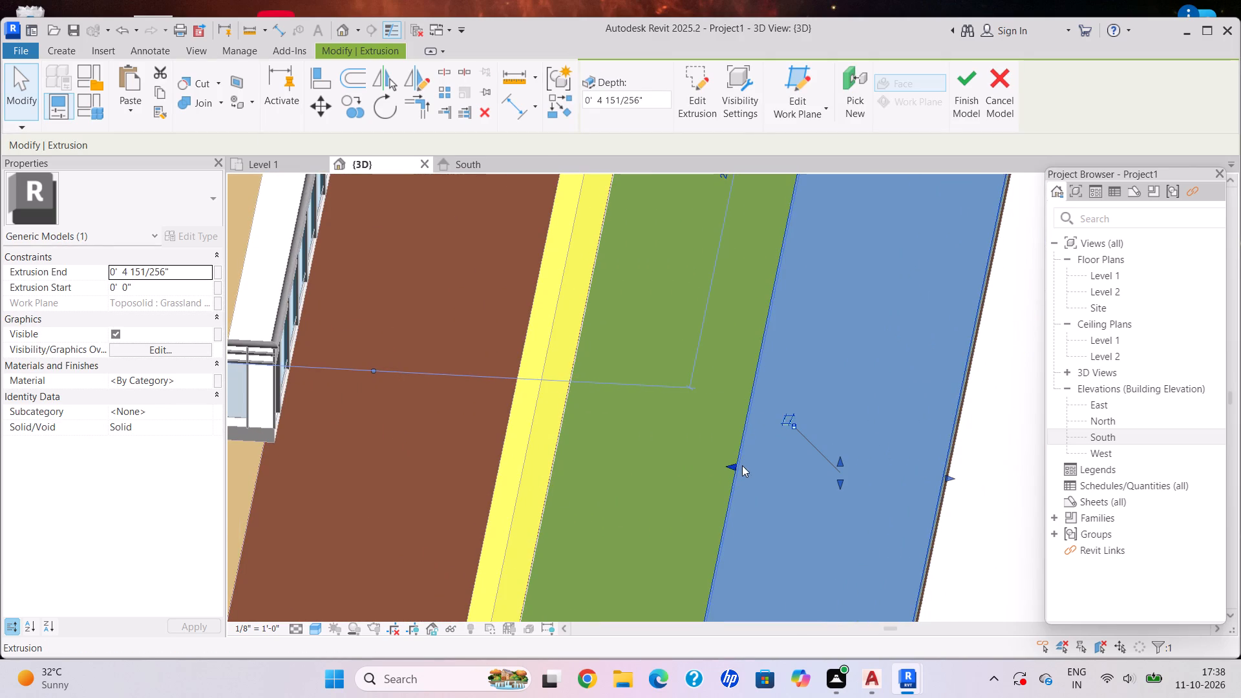
pyautogui.moveTo(733, 463); pyautogui.dragTo(702, 456)
pyautogui.press('Escape')
pyautogui.scroll(-7, 789, 485)
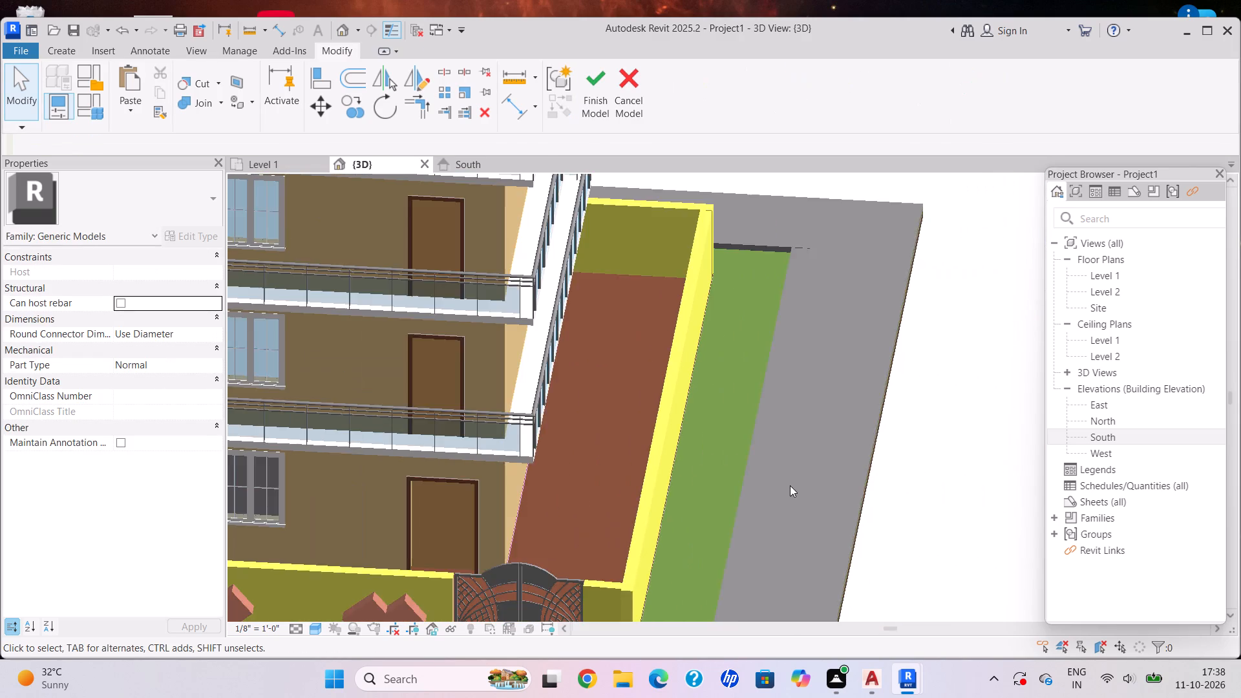
# Pull the side strip's inner long face further toward the boundary wall to narrow the grass band between them.
pyautogui.scroll(6, 775, 281)
pyautogui.click(774, 328)
pyautogui.scroll(4, 865, 291)
pyautogui.moveTo(849, 299); pyautogui.dragTo(791, 283)
pyautogui.press('Escape')
pyautogui.scroll(-11, 825, 391)
pyautogui.moveTo(825, 391); pyautogui.dragTo(803, 213, button='middle')
pyautogui.moveTo(818, 407); pyautogui.dragTo(818, 370, button='middle')
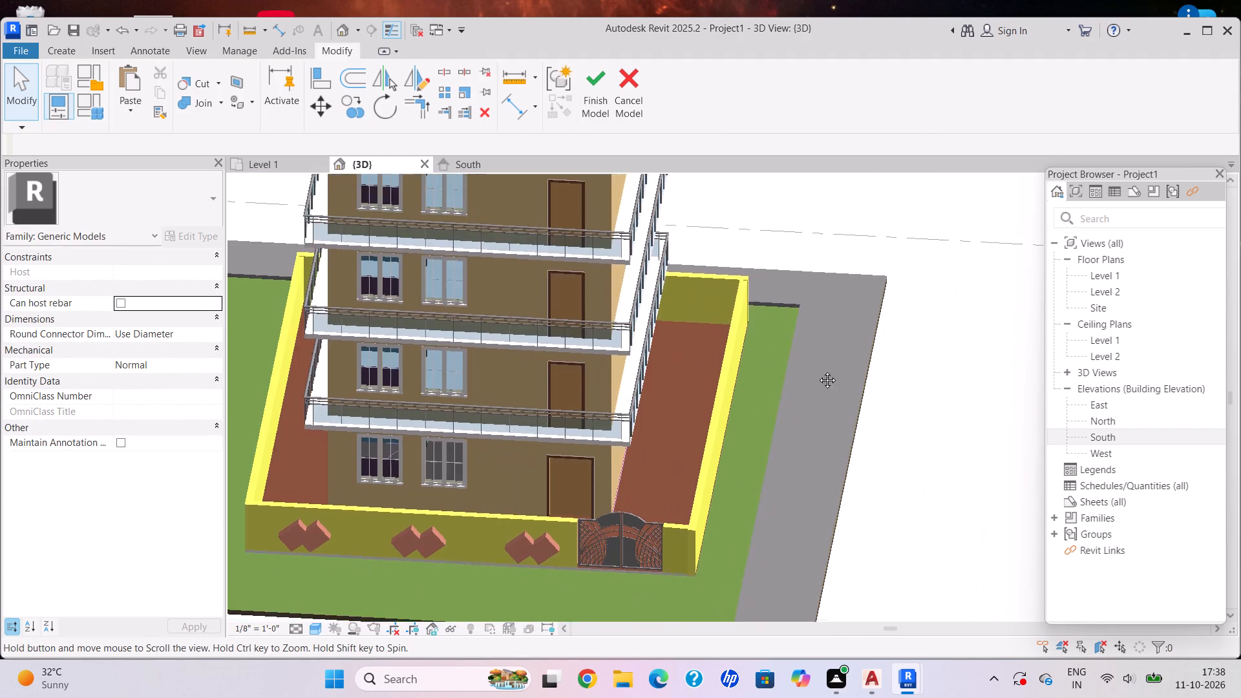
pyautogui.moveTo(818, 370); pyautogui.dragTo(833, 240, button='middle')
pyautogui.keyDown('shift'); pyautogui.moveTo(801, 394); pyautogui.dragTo(823, 377, button='middle'); pyautogui.keyUp('shift')
pyautogui.moveTo(818, 281); pyautogui.dragTo(791, 374, button='middle')
pyautogui.scroll(4, 842, 300)
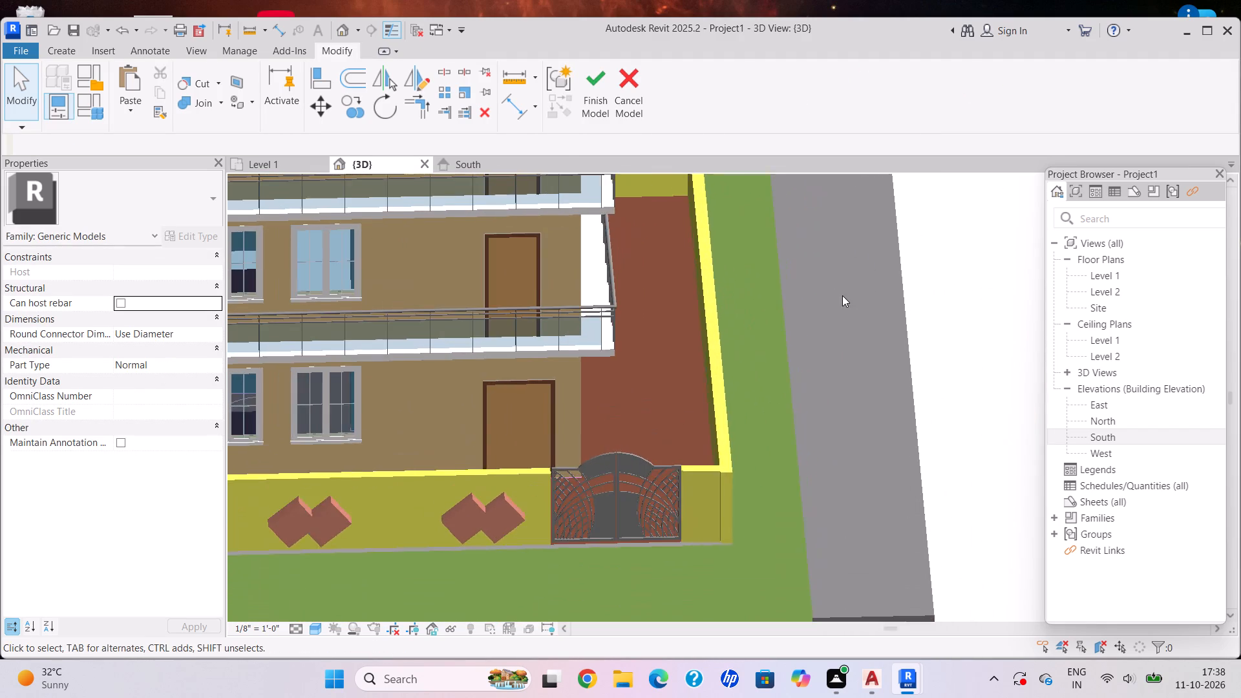
pyautogui.click(776, 324)
pyautogui.scroll(5, 780, 329)
pyautogui.moveTo(778, 423); pyautogui.dragTo(778, 423)
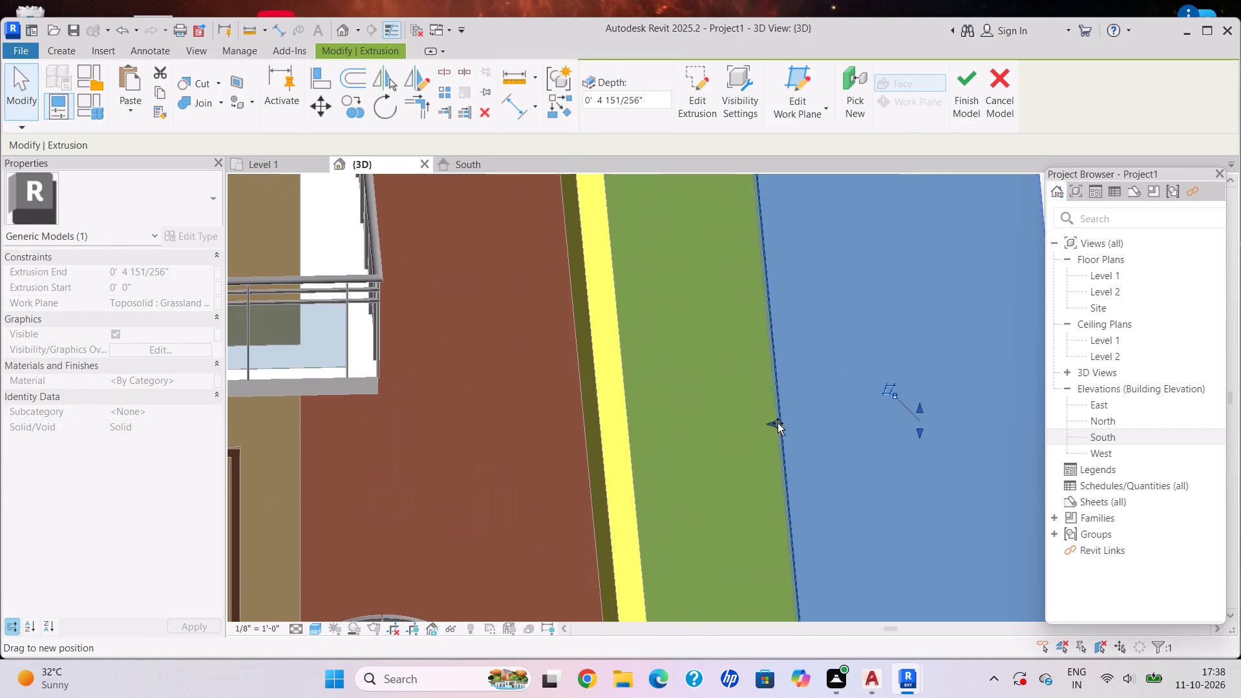
pyautogui.moveTo(778, 423); pyautogui.dragTo(754, 418)
pyautogui.press('Escape')
# Nudge the rear strip's inner long face slightly toward the rear boundary wall.
pyautogui.scroll(-10, 793, 413)
pyautogui.keyDown('shift'); pyautogui.moveTo(834, 451); pyautogui.dragTo(800, 414, button='middle'); pyautogui.keyUp('shift')
pyautogui.scroll(-5, 723, 401)
pyautogui.keyDown('shift'); pyautogui.moveTo(806, 333); pyautogui.dragTo(507, 377, button='middle'); pyautogui.keyUp('shift')
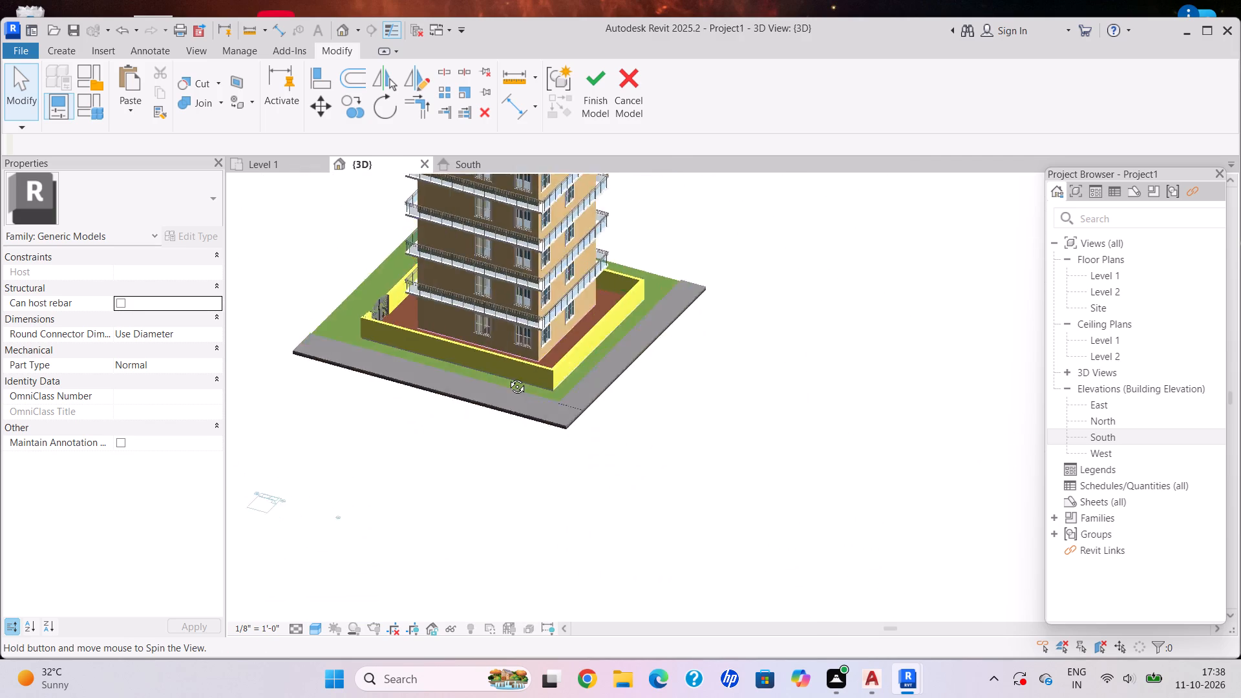
pyautogui.keyDown('shift'); pyautogui.moveTo(507, 377); pyautogui.dragTo(453, 319, button='middle'); pyautogui.keyUp('shift')
pyautogui.scroll(6, 560, 383)
pyautogui.scroll(2, 823, 268)
pyautogui.keyDown('shift'); pyautogui.moveTo(838, 275); pyautogui.dragTo(834, 290, button='middle'); pyautogui.keyUp('shift')
pyautogui.keyDown('shift'); pyautogui.moveTo(815, 318); pyautogui.dragTo(796, 341, button='middle'); pyautogui.keyUp('shift')
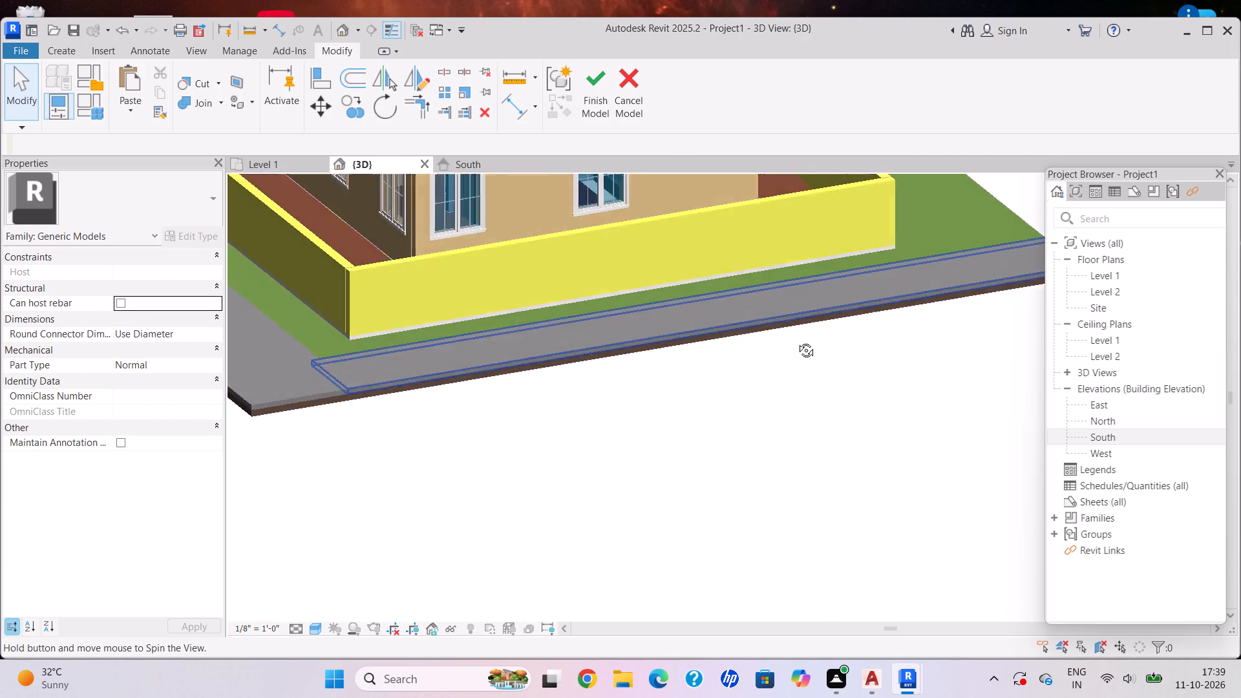
pyautogui.keyDown('shift'); pyautogui.moveTo(796, 341); pyautogui.dragTo(547, 348, button='middle'); pyautogui.keyUp('shift')
pyautogui.click(727, 307)
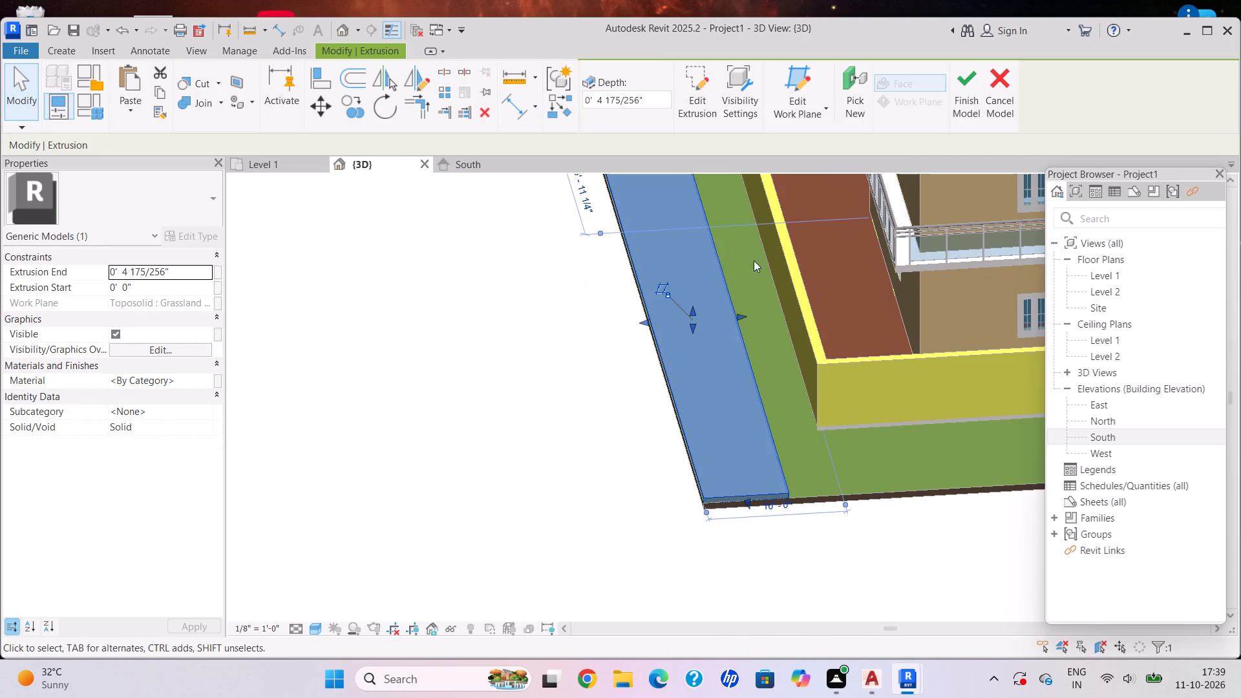
pyautogui.moveTo(756, 254); pyautogui.dragTo(692, 375, button='middle')
pyautogui.scroll(6, 706, 455)
pyautogui.moveTo(635, 417); pyautogui.dragTo(642, 418)
pyautogui.press('Escape')
# Examine the perimeter strips, boundary walls and gate from several angles.
pyautogui.scroll(-14, 642, 418)
pyautogui.keyDown('shift'); pyautogui.moveTo(800, 472); pyautogui.dragTo(558, 403, button='middle'); pyautogui.keyUp('shift')
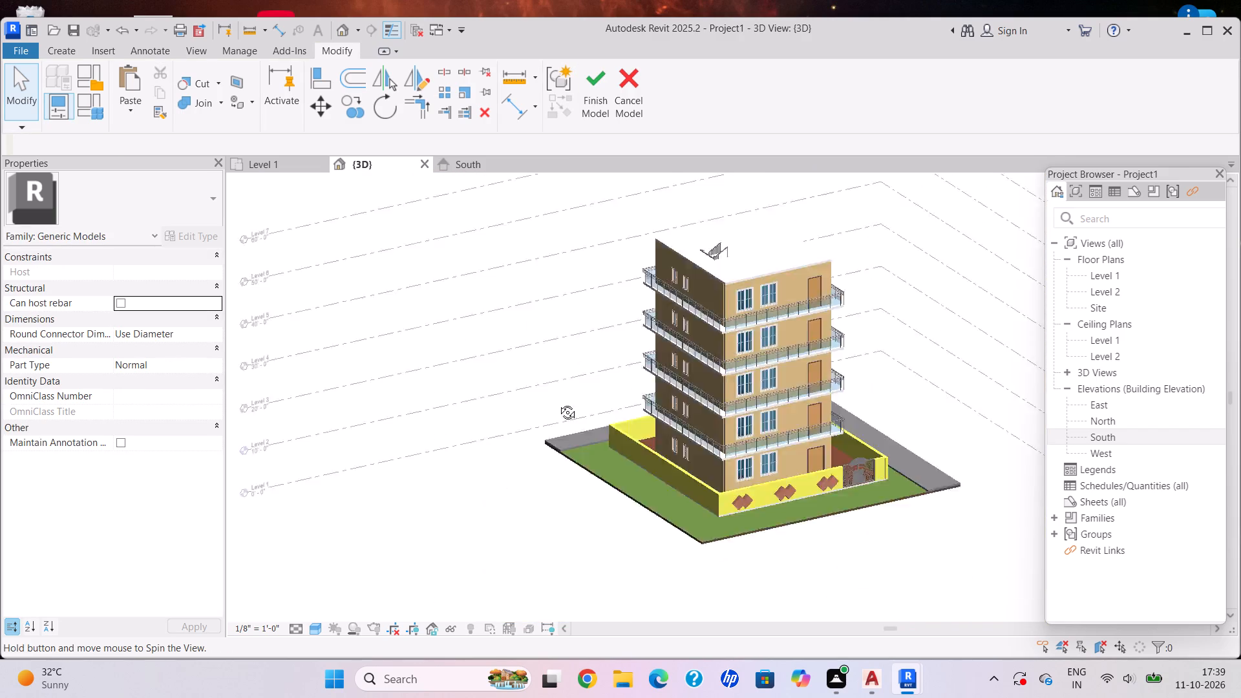
pyautogui.keyDown('shift'); pyautogui.moveTo(558, 403); pyautogui.dragTo(521, 387, button='middle'); pyautogui.keyUp('shift')
pyautogui.keyDown('shift'); pyautogui.moveTo(703, 427); pyautogui.dragTo(787, 423, button='middle'); pyautogui.keyUp('shift')
pyautogui.scroll(8, 754, 475)
pyautogui.scroll(-1, 739, 445)
pyautogui.keyDown('shift'); pyautogui.moveTo(736, 445); pyautogui.dragTo(689, 460, button='middle'); pyautogui.keyUp('shift')
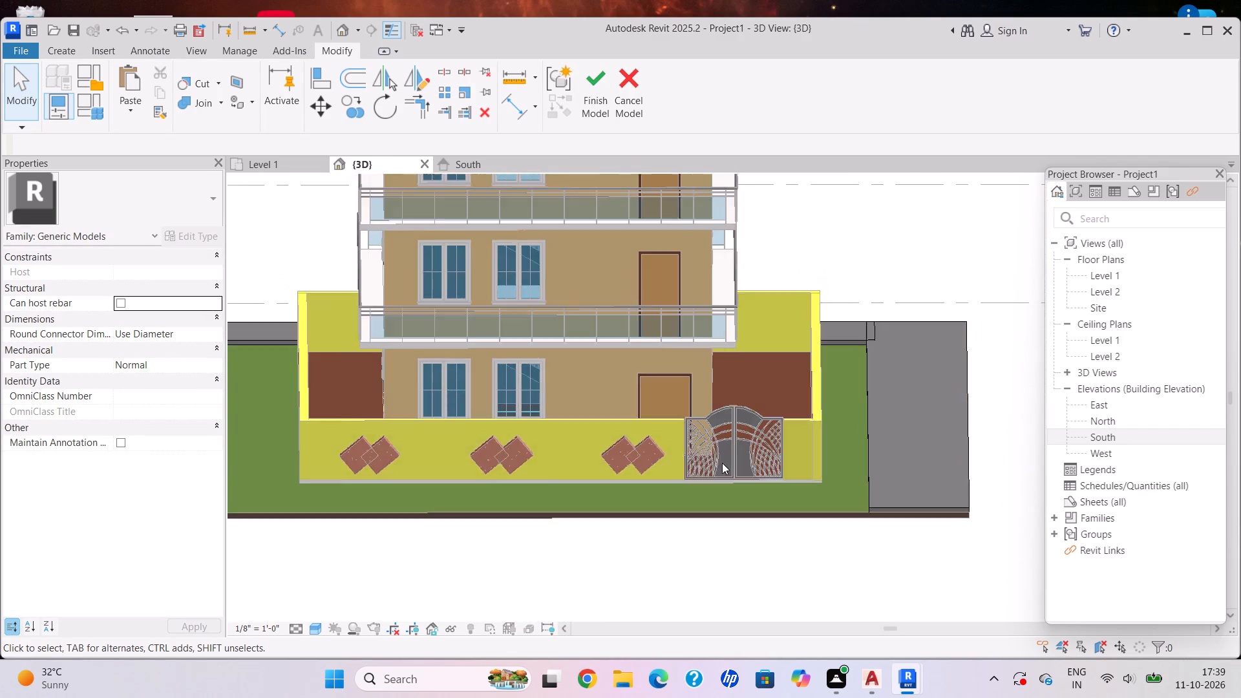
pyautogui.scroll(-3, 723, 463)
pyautogui.keyDown('shift'); pyautogui.moveTo(729, 453); pyautogui.dragTo(714, 468, button='middle'); pyautogui.keyUp('shift')
pyautogui.moveTo(834, 481); pyautogui.dragTo(886, 284, button='middle')
pyautogui.scroll(-2, 787, 296)
pyautogui.scroll(1, 787, 296)
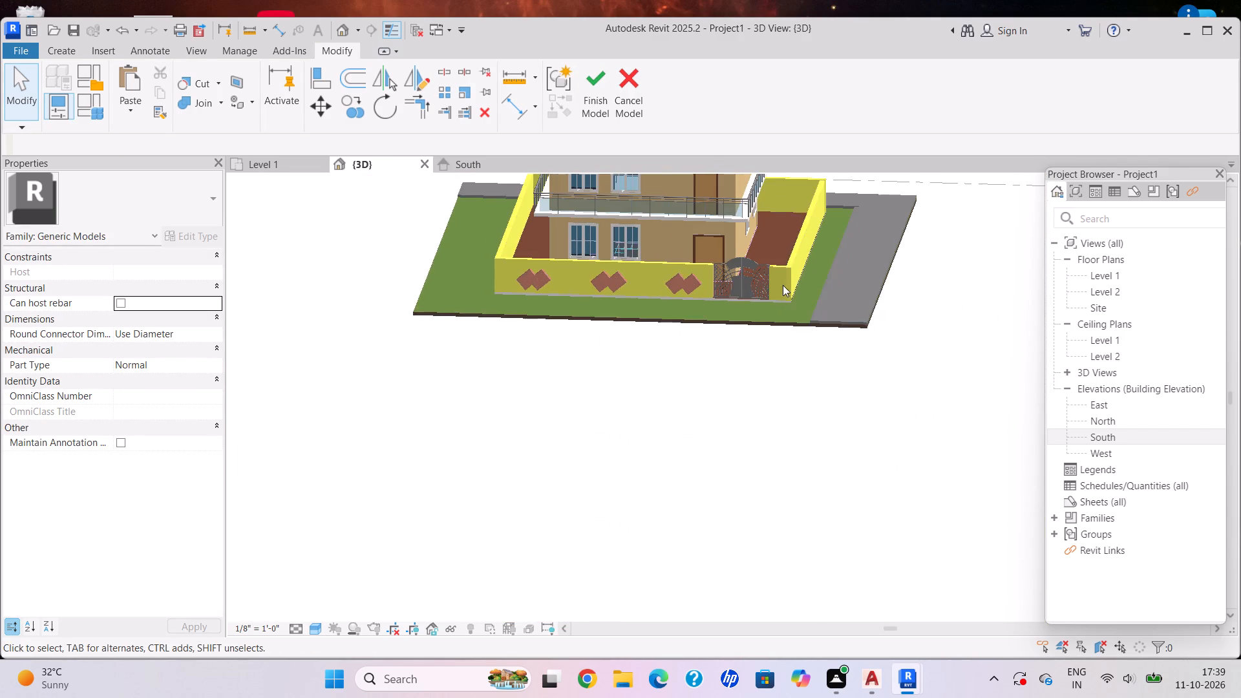
pyautogui.keyDown('shift'); pyautogui.moveTo(783, 285); pyautogui.dragTo(786, 436, button='middle'); pyautogui.keyUp('shift')
pyautogui.scroll(4, 772, 398)
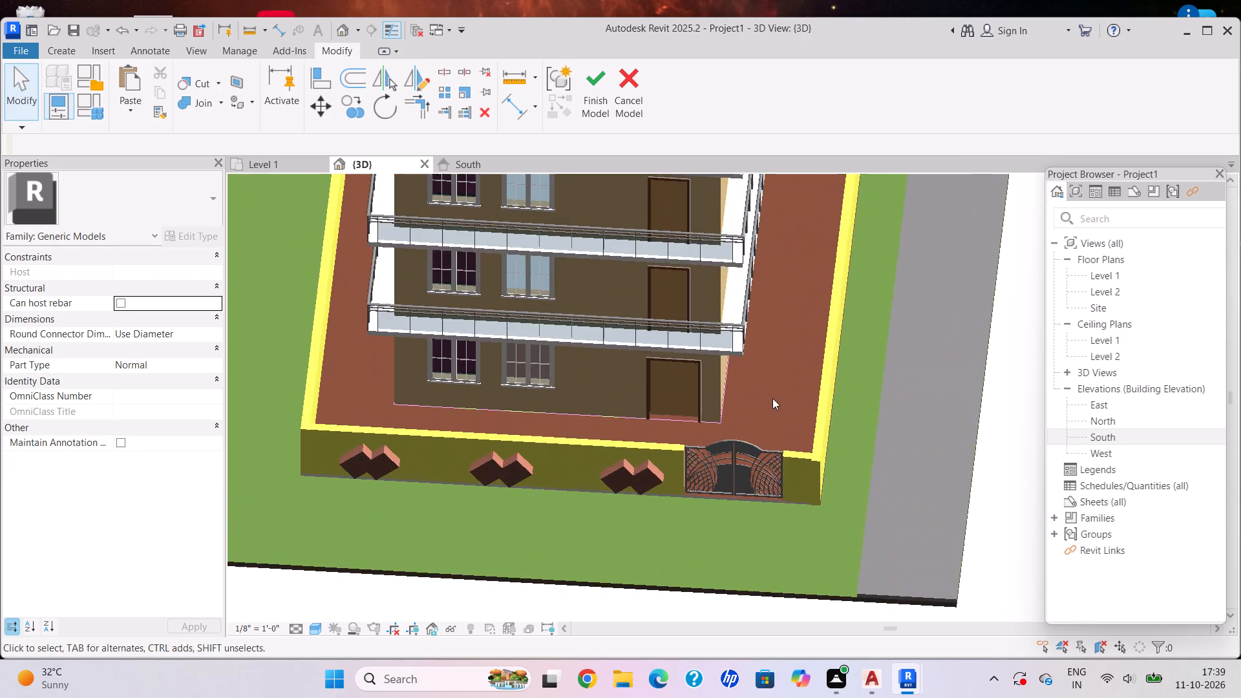
pyautogui.keyDown('shift'); pyautogui.moveTo(772, 388); pyautogui.dragTo(767, 296, button='middle'); pyautogui.keyUp('shift')
pyautogui.scroll(-9, 767, 297)
pyautogui.moveTo(767, 308); pyautogui.dragTo(783, 399, button='middle')
pyautogui.scroll(4, 783, 399)
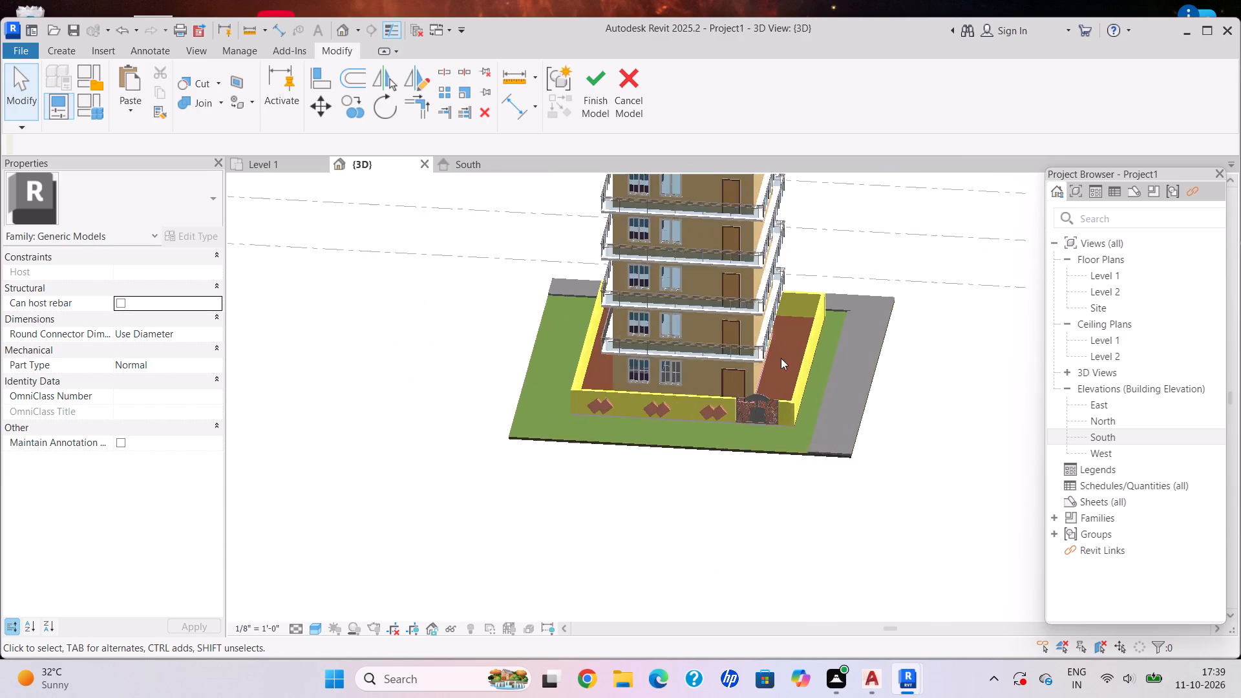
pyautogui.scroll(5, 781, 358)
pyautogui.click(777, 385)
pyautogui.scroll(5, 812, 300)
pyautogui.press('Escape')
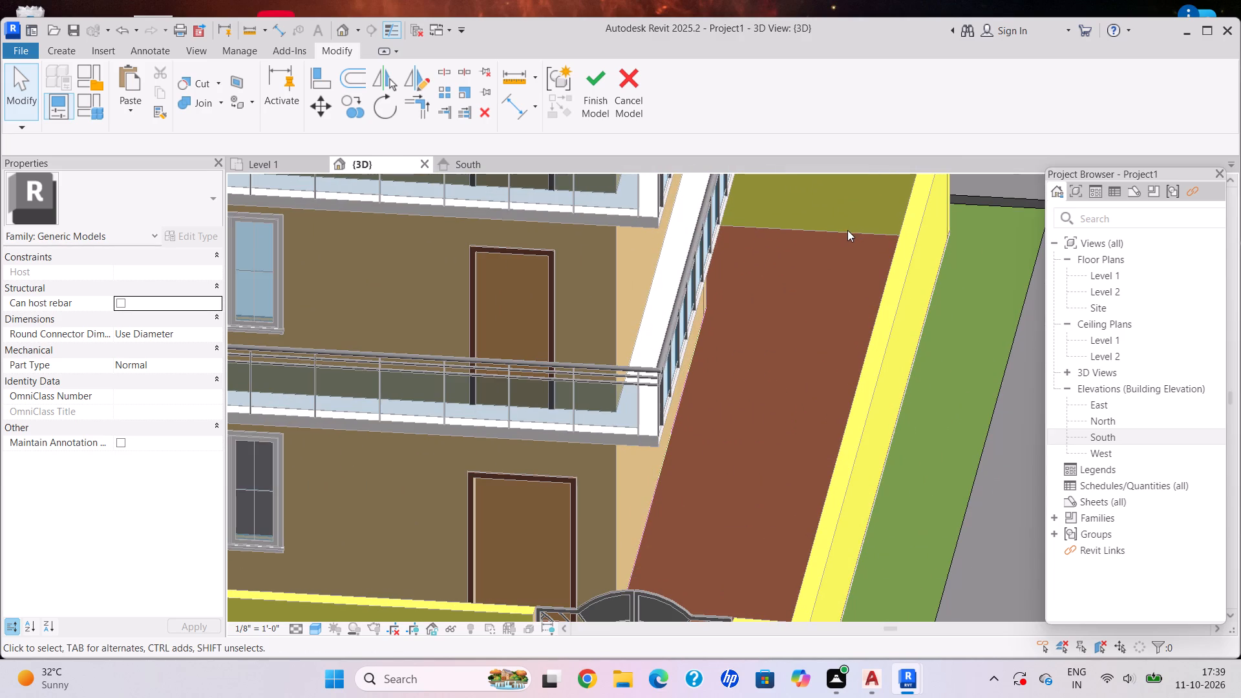
# Finish the in-place model containing the perimeter strips.
pyautogui.click(841, 232)
pyautogui.click(597, 62)
pyautogui.click(589, 82)
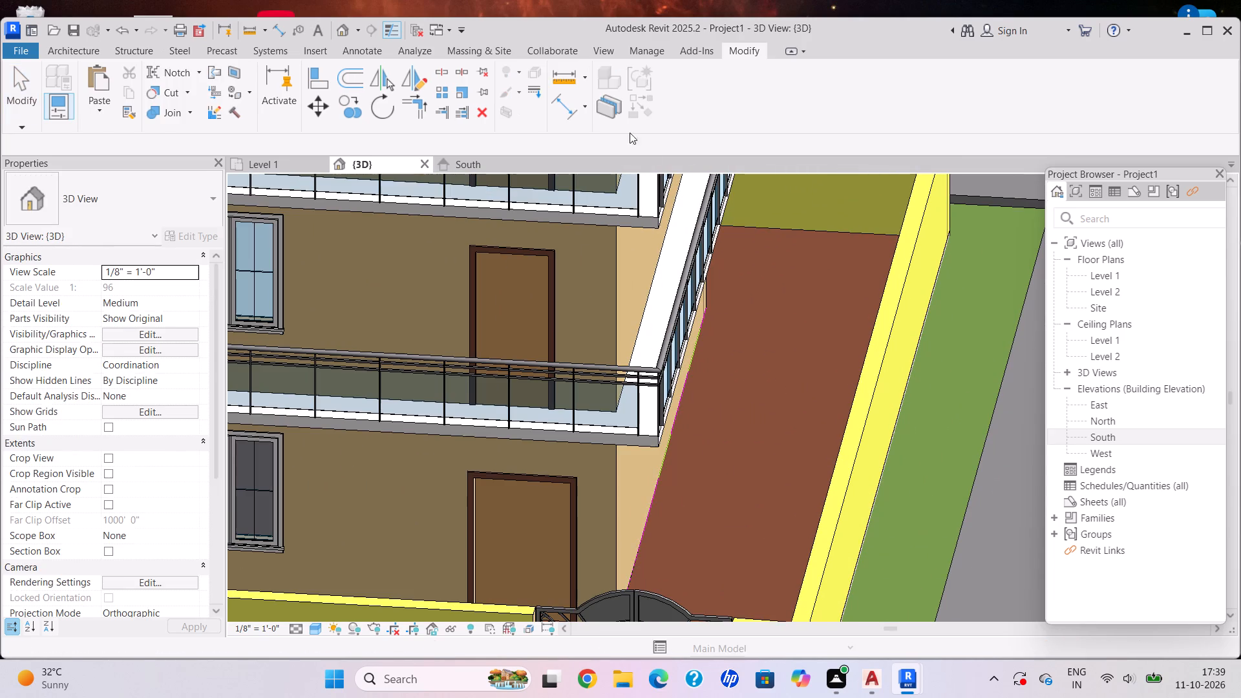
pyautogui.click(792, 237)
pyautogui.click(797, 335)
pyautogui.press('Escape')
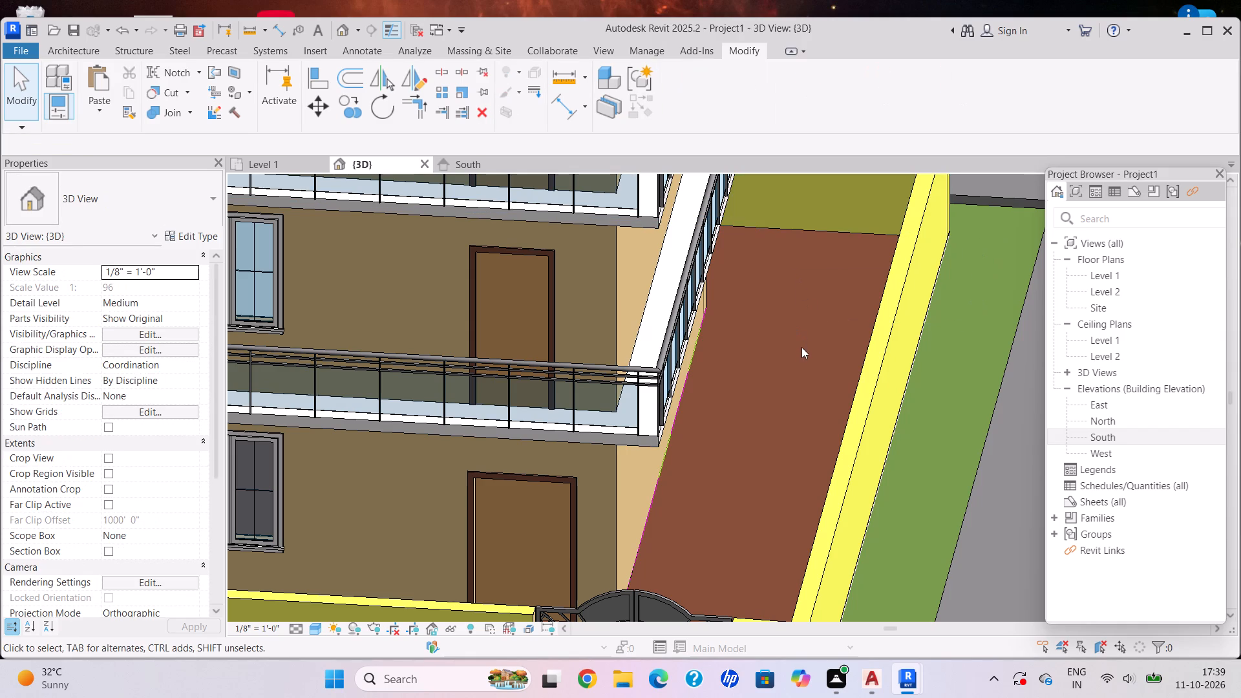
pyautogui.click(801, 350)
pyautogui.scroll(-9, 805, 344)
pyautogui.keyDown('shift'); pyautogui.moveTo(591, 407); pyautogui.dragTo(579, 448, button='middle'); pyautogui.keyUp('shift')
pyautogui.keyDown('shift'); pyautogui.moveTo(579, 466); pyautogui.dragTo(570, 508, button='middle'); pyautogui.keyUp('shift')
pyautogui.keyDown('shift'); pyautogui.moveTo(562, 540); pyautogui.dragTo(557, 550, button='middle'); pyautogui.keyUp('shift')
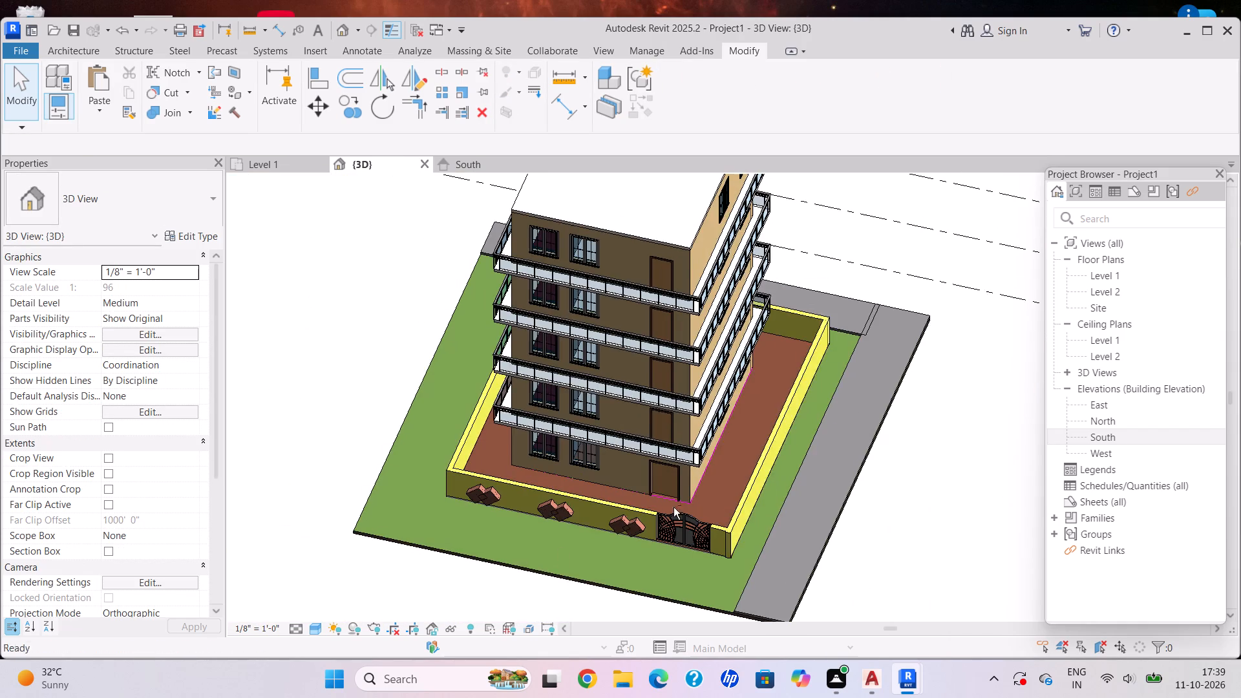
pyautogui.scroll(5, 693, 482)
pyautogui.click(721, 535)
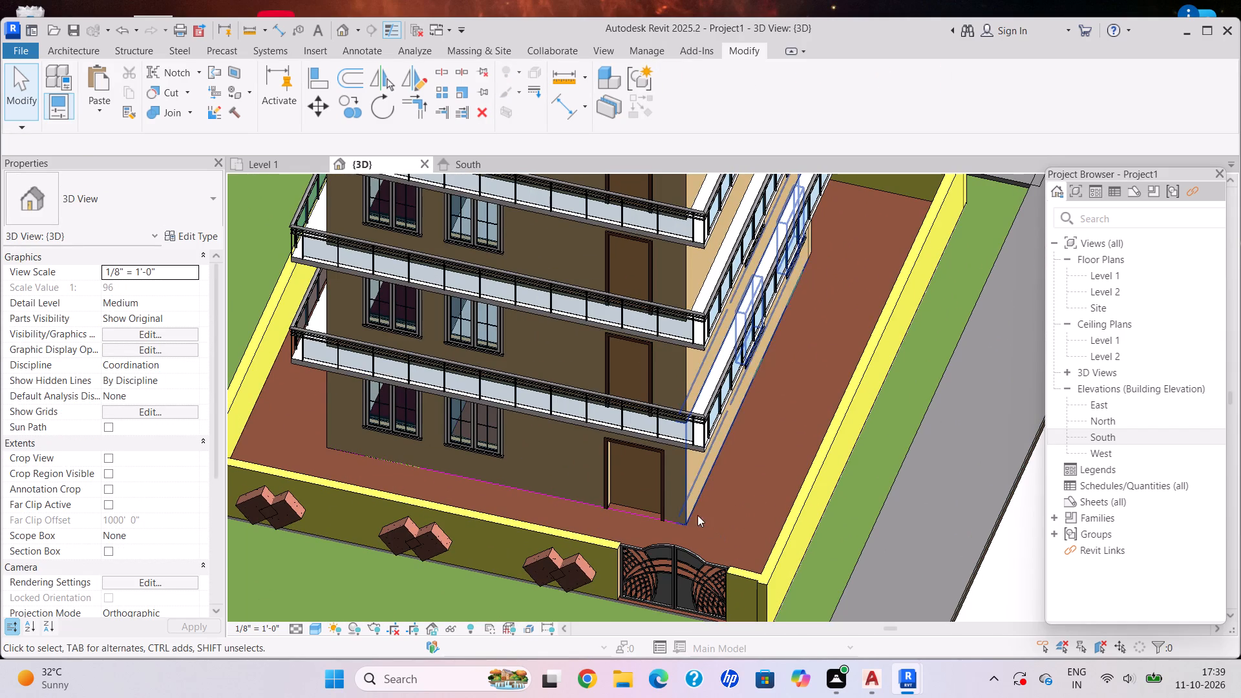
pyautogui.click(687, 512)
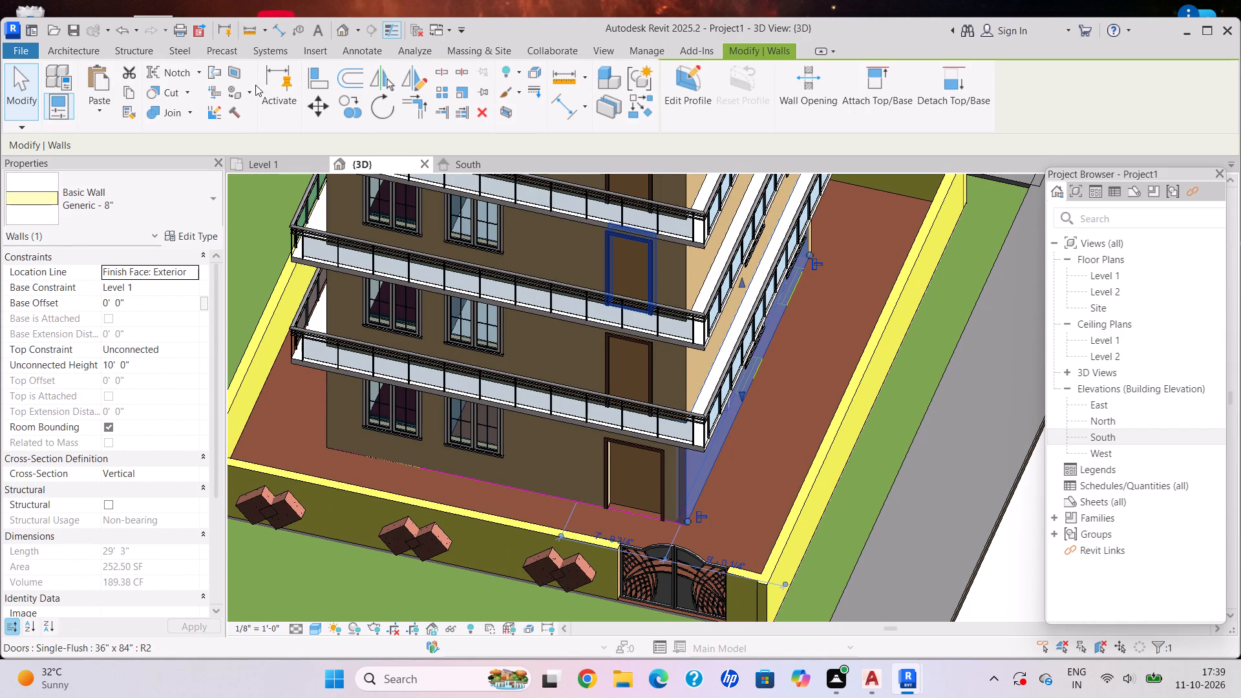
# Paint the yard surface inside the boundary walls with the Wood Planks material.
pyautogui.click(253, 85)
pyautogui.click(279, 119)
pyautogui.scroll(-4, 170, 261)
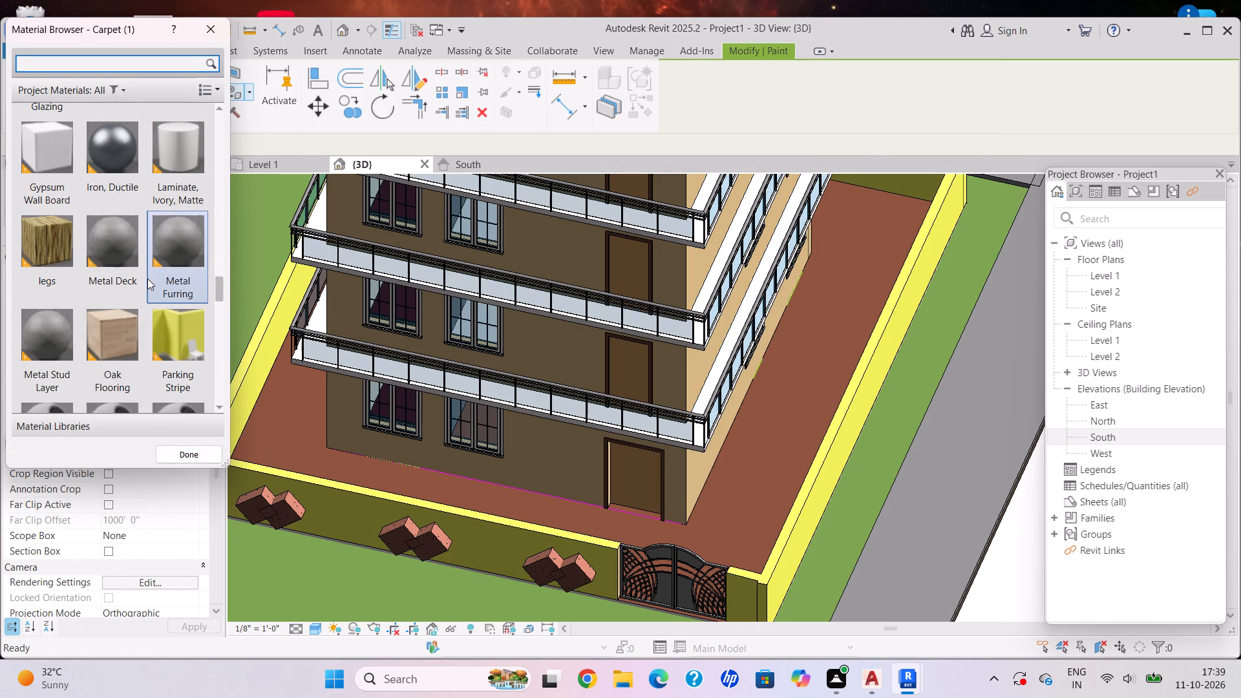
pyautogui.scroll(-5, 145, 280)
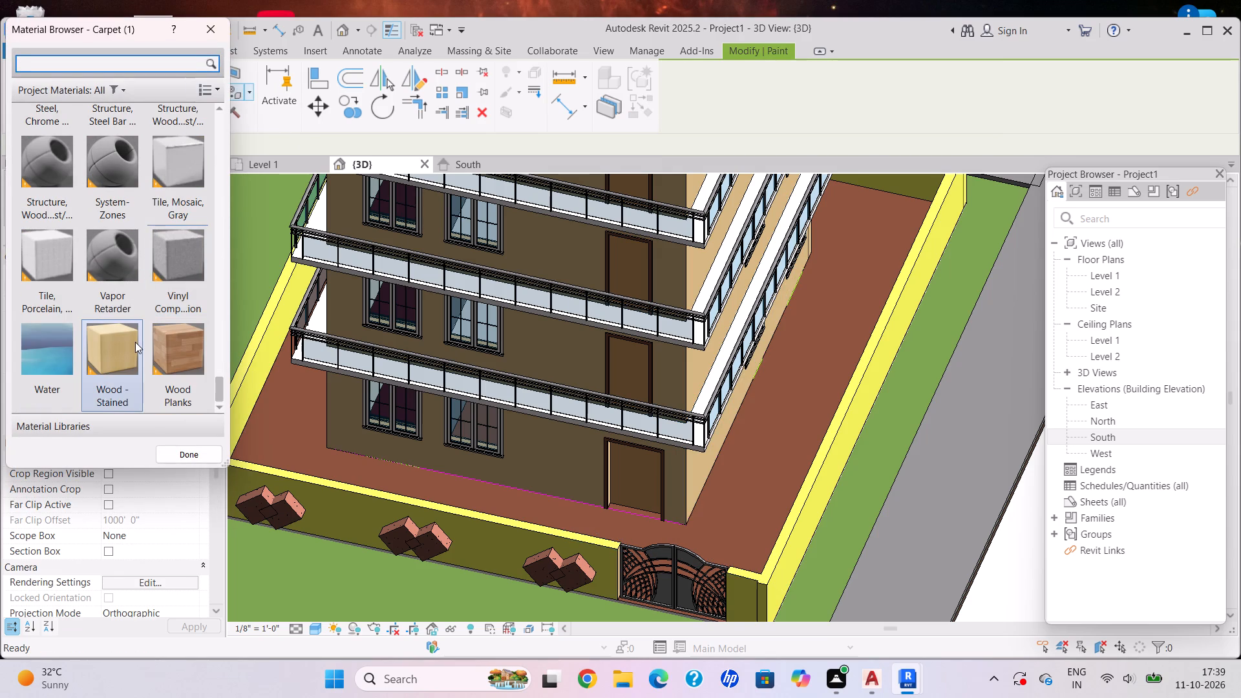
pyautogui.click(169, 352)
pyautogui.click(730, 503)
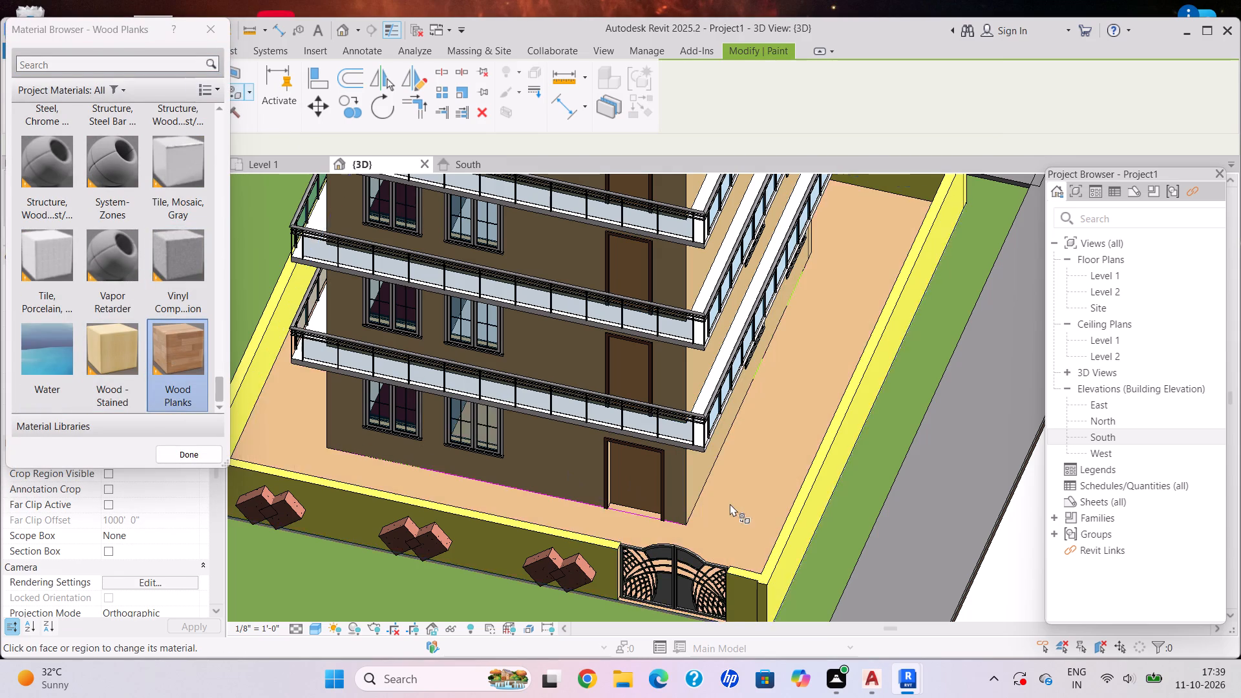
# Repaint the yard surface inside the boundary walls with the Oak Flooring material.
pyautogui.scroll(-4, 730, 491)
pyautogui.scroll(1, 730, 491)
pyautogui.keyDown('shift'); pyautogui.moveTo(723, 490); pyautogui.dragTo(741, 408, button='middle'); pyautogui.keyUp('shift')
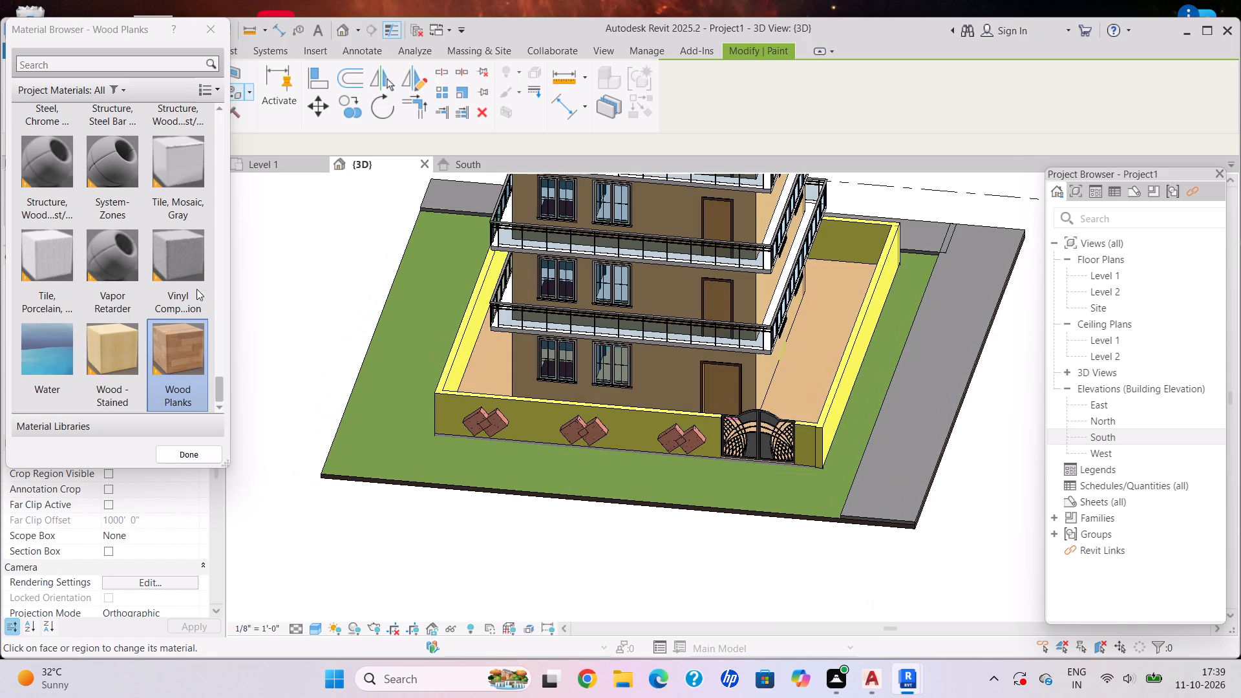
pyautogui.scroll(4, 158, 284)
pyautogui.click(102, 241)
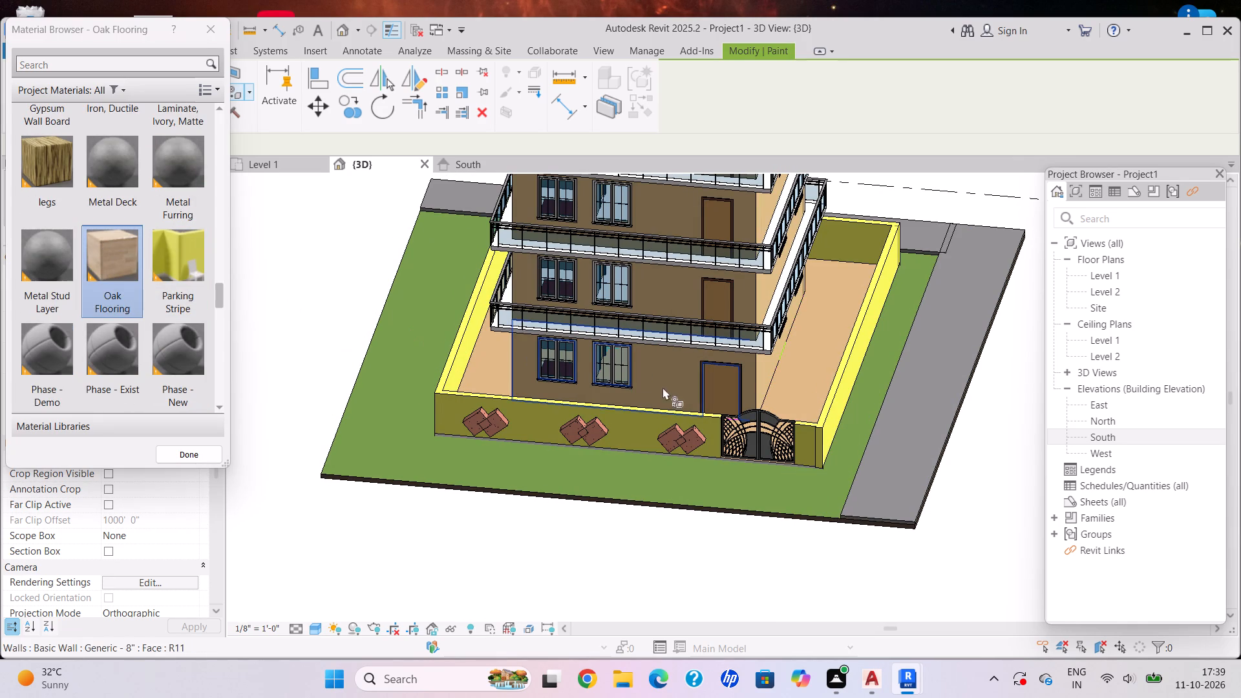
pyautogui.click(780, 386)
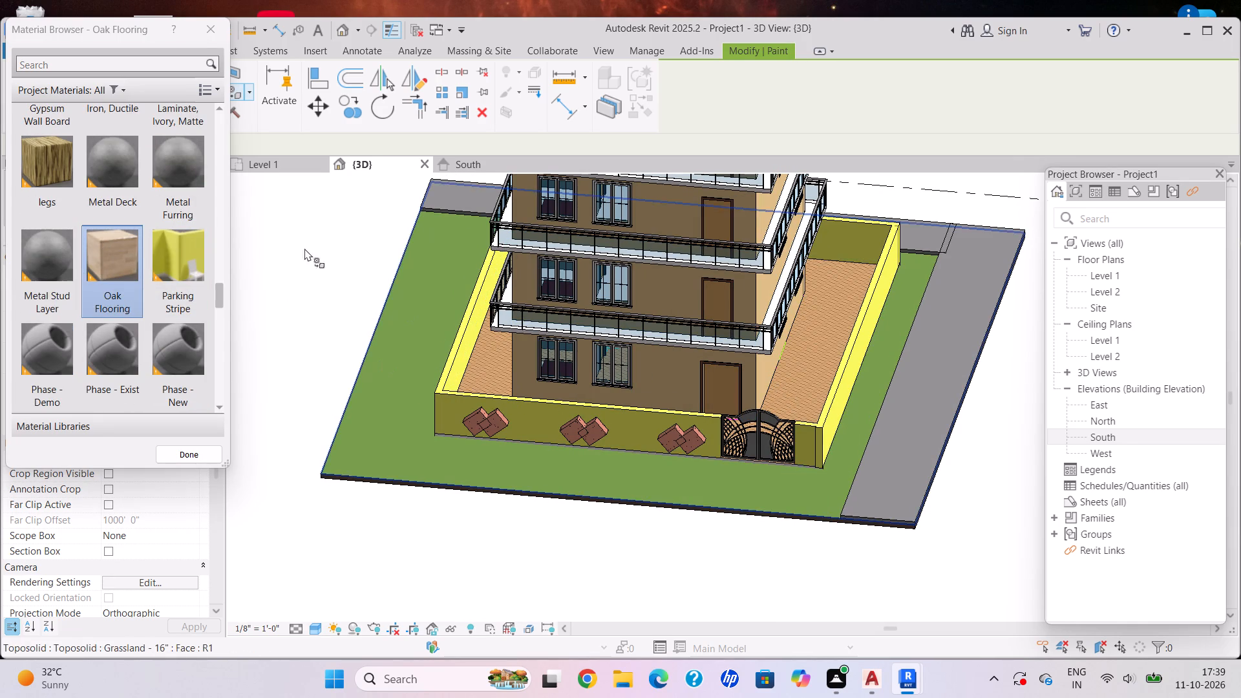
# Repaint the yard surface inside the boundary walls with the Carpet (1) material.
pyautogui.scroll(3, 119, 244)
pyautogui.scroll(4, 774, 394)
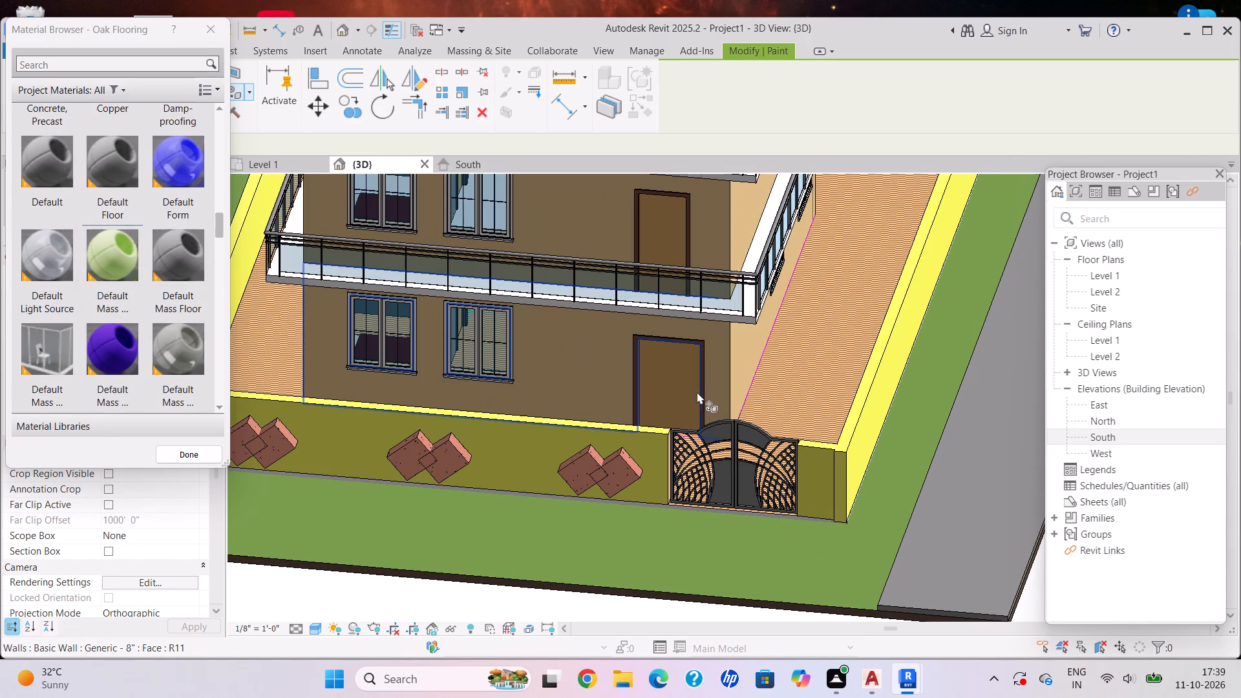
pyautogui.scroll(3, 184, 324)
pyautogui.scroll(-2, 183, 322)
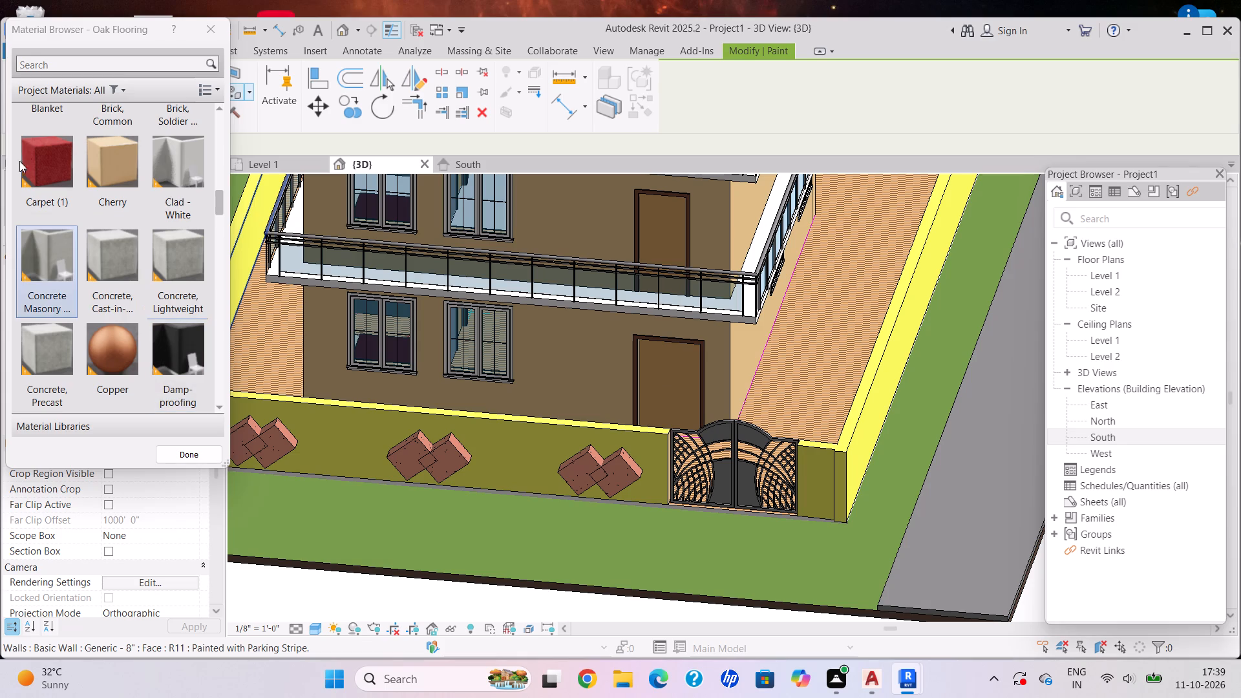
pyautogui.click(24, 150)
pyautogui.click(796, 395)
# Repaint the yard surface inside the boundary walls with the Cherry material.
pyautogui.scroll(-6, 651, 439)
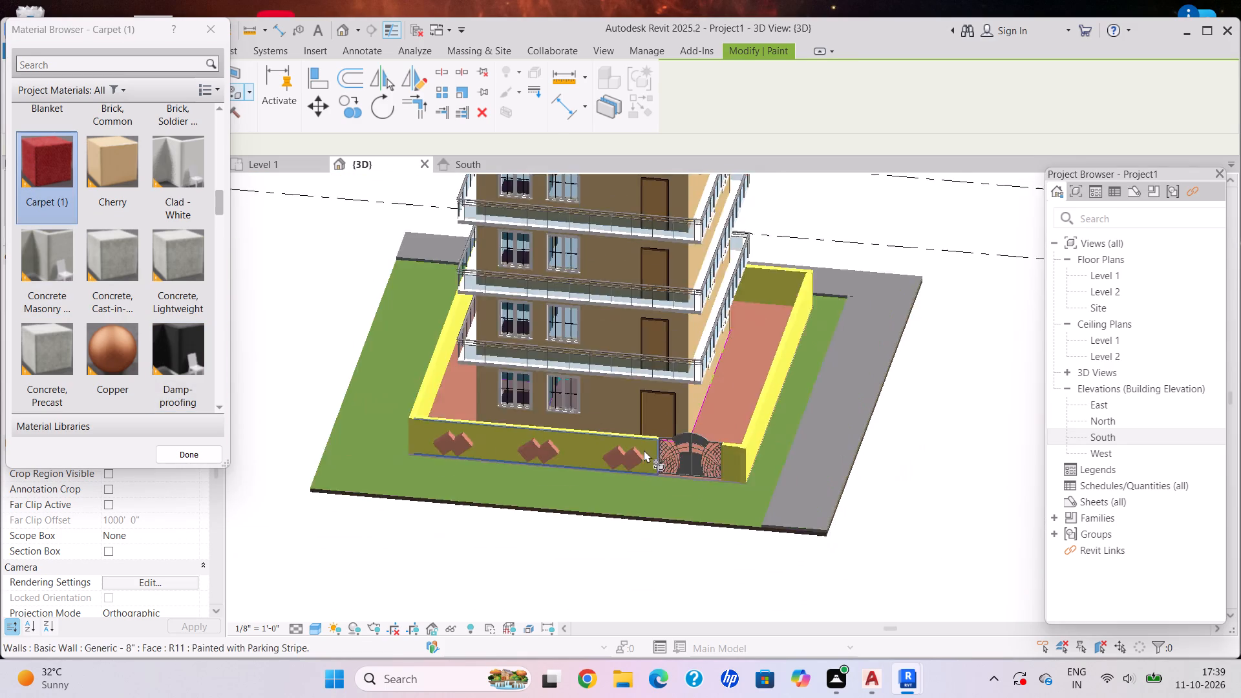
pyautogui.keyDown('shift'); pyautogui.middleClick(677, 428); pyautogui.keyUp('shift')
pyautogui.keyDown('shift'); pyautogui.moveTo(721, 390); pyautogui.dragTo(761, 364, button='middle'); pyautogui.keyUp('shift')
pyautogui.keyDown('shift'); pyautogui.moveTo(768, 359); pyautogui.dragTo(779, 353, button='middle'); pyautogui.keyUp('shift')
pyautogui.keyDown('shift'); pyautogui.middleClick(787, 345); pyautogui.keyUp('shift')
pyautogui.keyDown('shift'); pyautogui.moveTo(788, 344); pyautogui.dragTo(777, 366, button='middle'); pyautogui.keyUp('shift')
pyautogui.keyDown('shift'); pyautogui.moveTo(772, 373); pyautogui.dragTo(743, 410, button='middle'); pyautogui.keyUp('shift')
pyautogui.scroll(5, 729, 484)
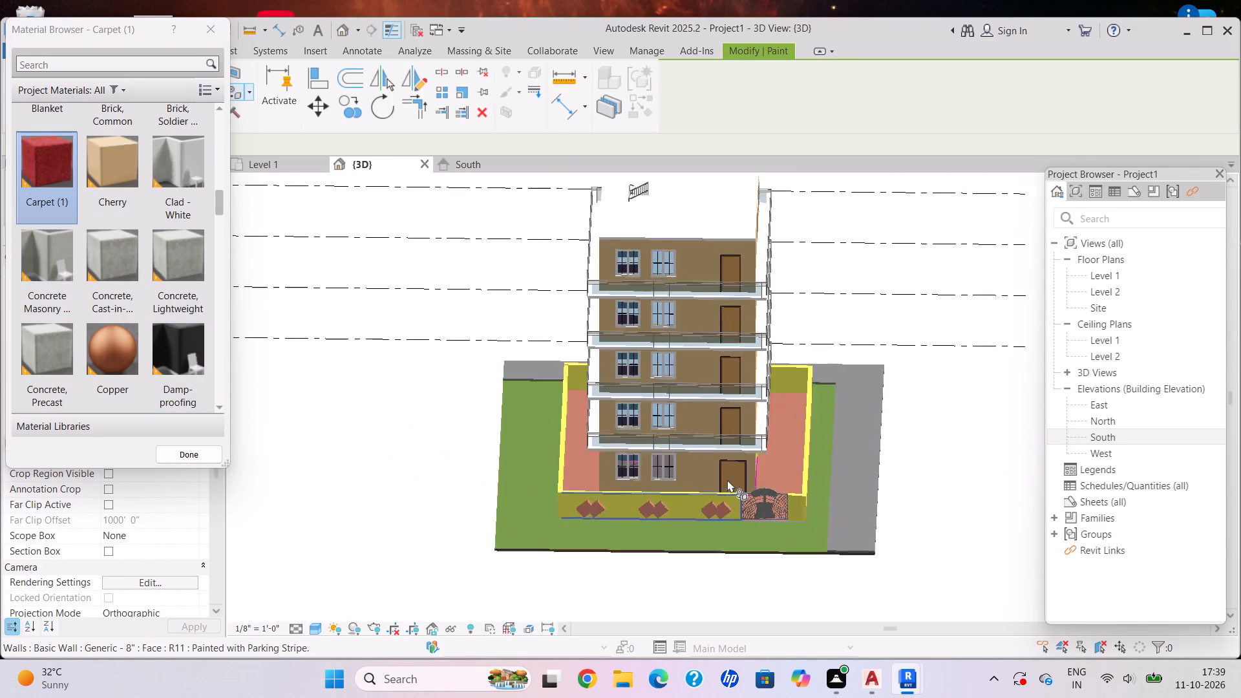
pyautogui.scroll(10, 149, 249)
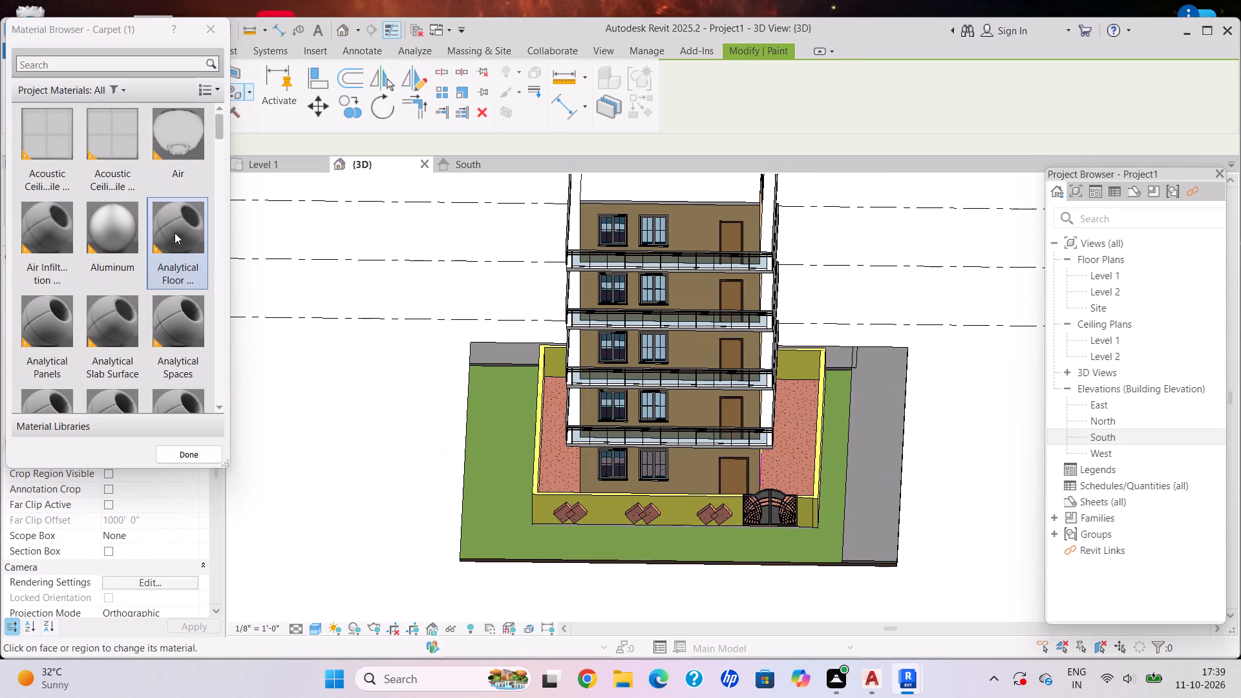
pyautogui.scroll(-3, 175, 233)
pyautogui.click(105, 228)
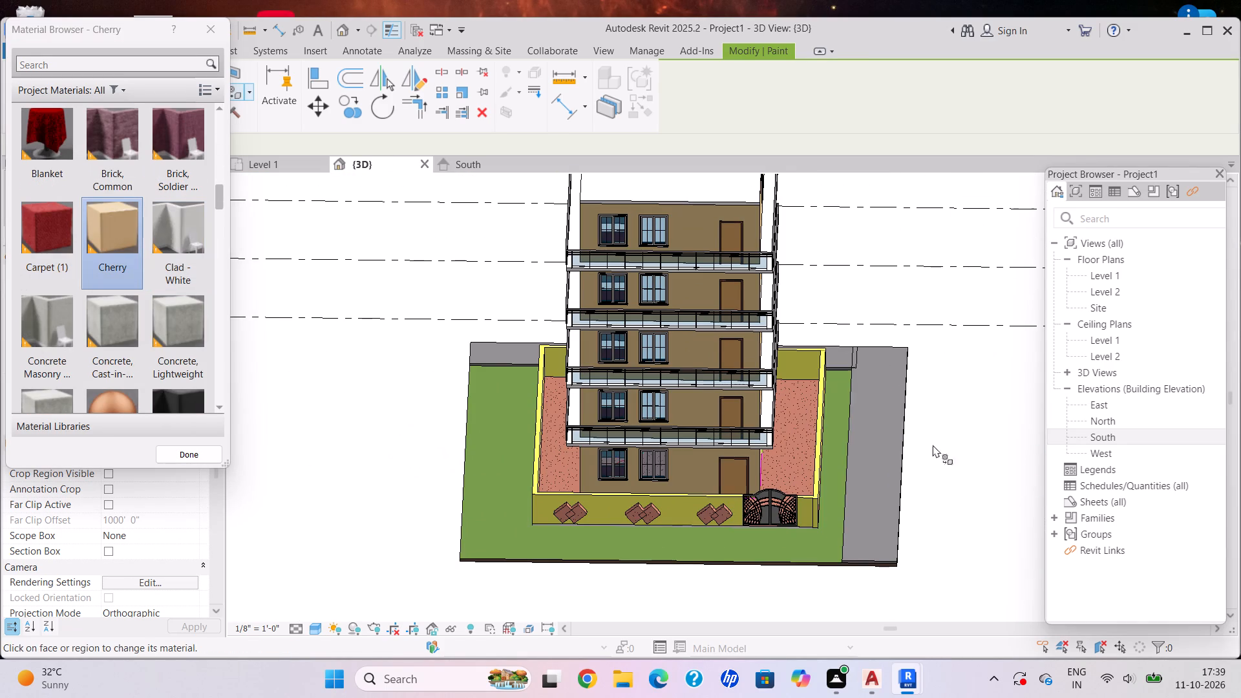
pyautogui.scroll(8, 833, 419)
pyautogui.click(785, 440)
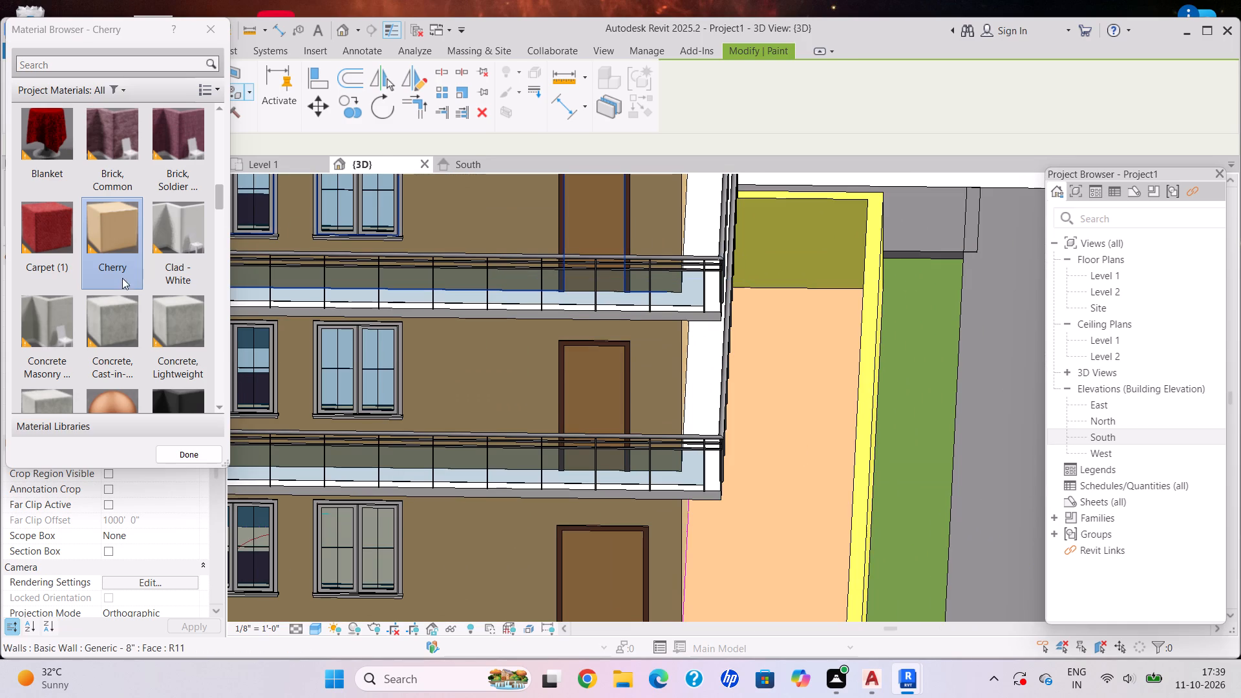
# Repaint the yard surface inside the boundary walls with the Door - Frame material.
pyautogui.scroll(-5, 121, 286)
pyautogui.scroll(2, 121, 288)
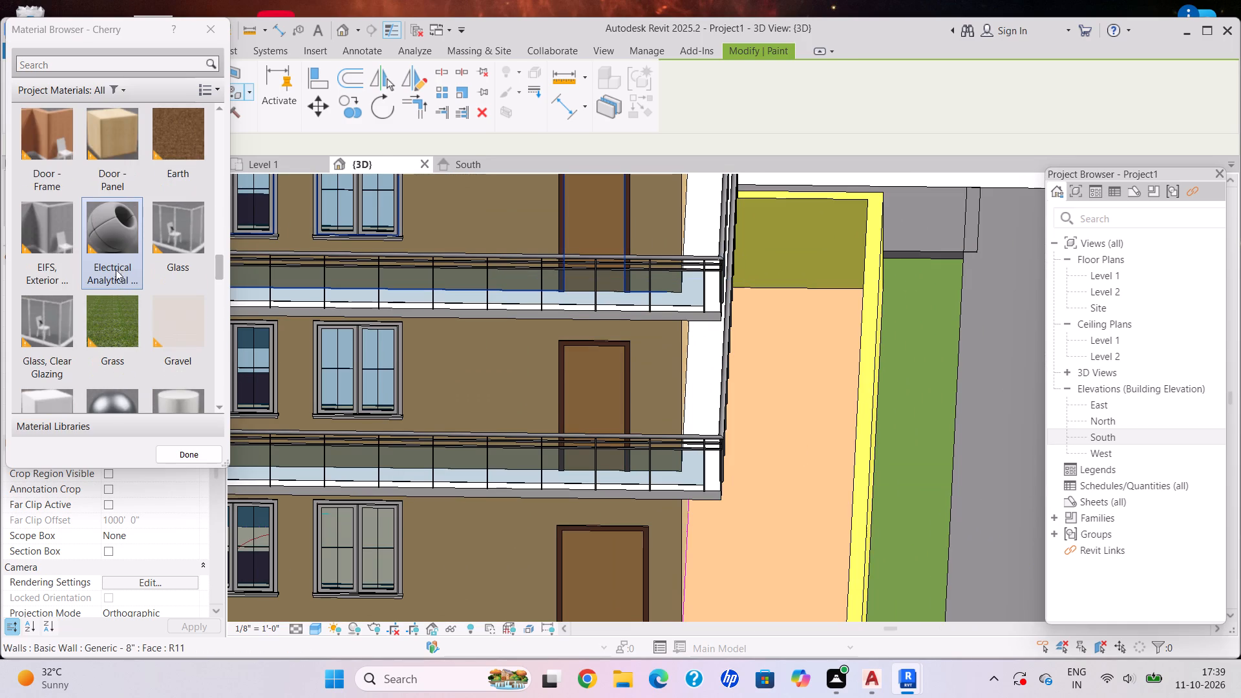
pyautogui.click(41, 105)
pyautogui.click(785, 564)
pyautogui.scroll(-5, 785, 541)
pyautogui.moveTo(785, 536); pyautogui.dragTo(790, 475, button='middle')
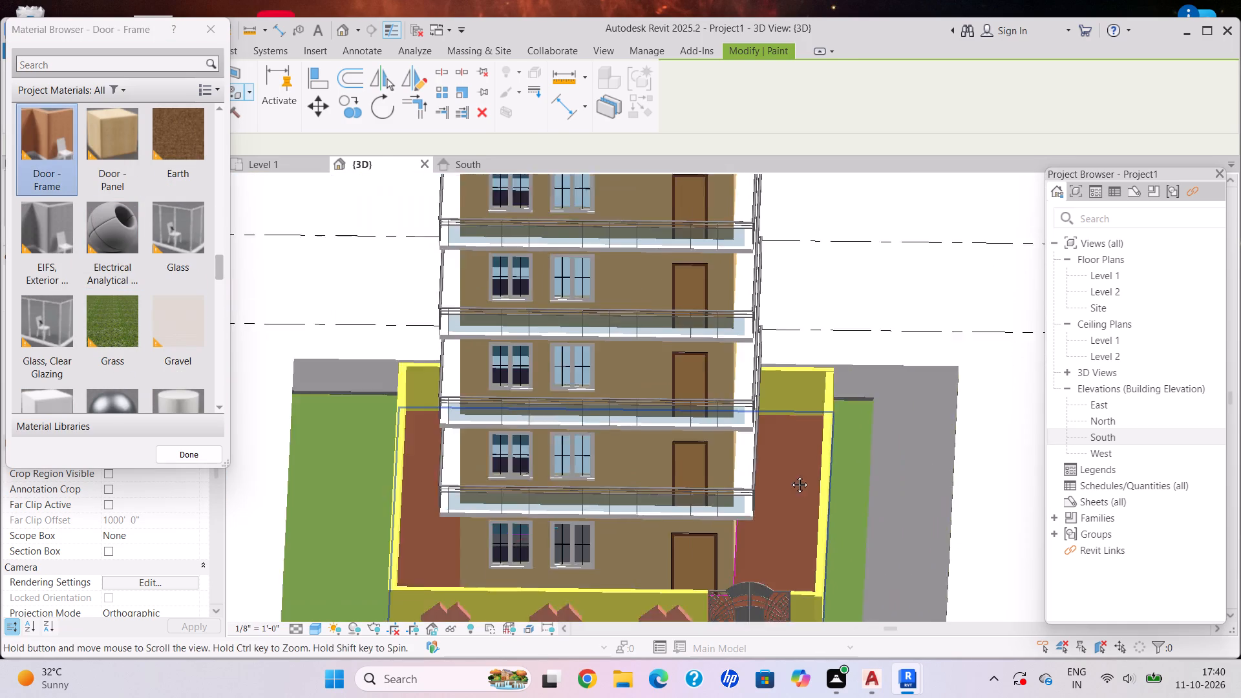
# Leave the Paint tool and examine the painted yard, boundary walls and building from several sides.
pyautogui.moveTo(790, 475); pyautogui.dragTo(815, 365, button='middle')
pyautogui.press('Escape')
pyautogui.keyDown('shift'); pyautogui.moveTo(751, 410); pyautogui.dragTo(684, 376, button='middle'); pyautogui.keyUp('shift')
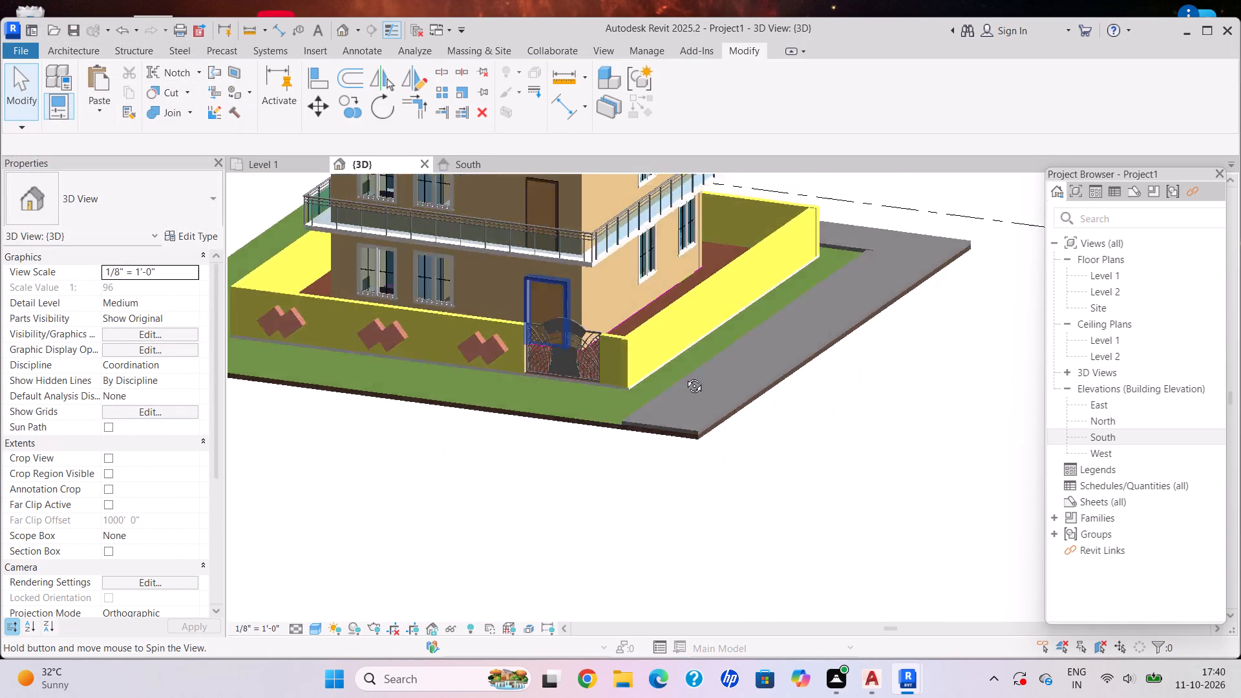
pyautogui.keyDown('shift'); pyautogui.moveTo(684, 376); pyautogui.dragTo(729, 441, button='middle'); pyautogui.keyUp('shift')
pyautogui.scroll(-3, 716, 465)
pyautogui.keyDown('shift'); pyautogui.moveTo(681, 445); pyautogui.dragTo(723, 361, button='middle'); pyautogui.keyUp('shift')
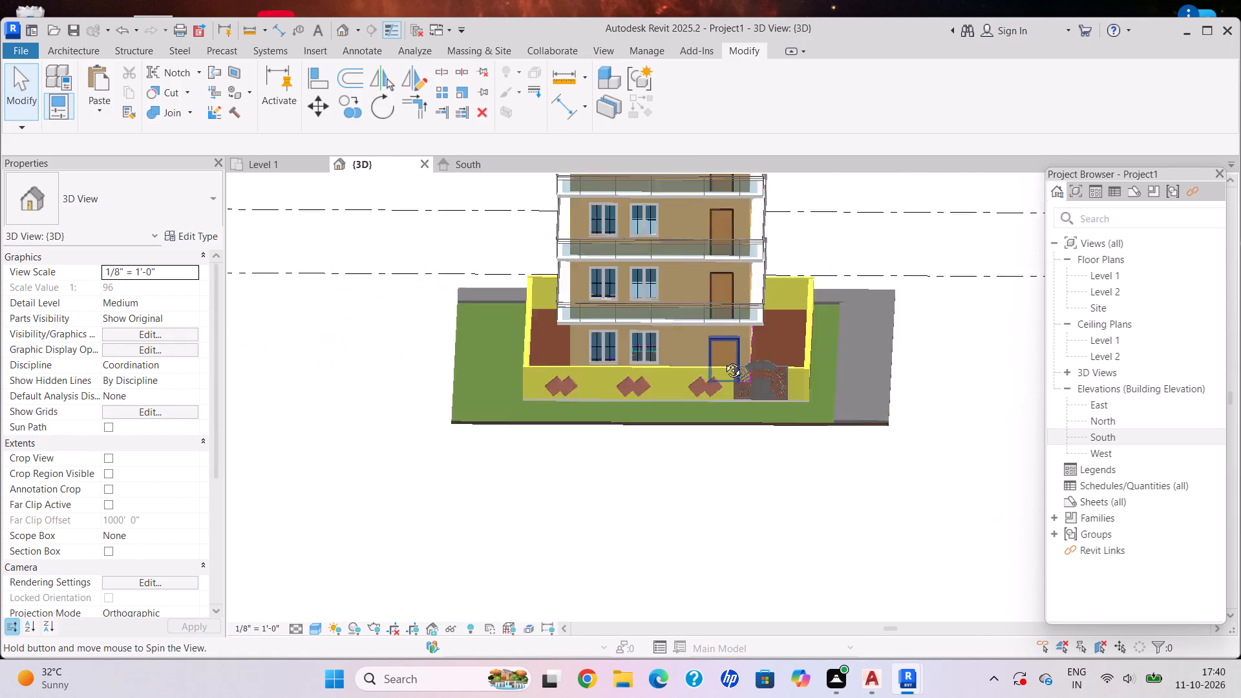
pyautogui.keyDown('shift'); pyautogui.moveTo(723, 361); pyautogui.dragTo(801, 406, button='middle'); pyautogui.keyUp('shift')
pyautogui.scroll(-4, 842, 394)
pyautogui.keyDown('shift'); pyautogui.moveTo(814, 386); pyautogui.dragTo(648, 447, button='middle'); pyautogui.keyUp('shift')
pyautogui.scroll(7, 751, 443)
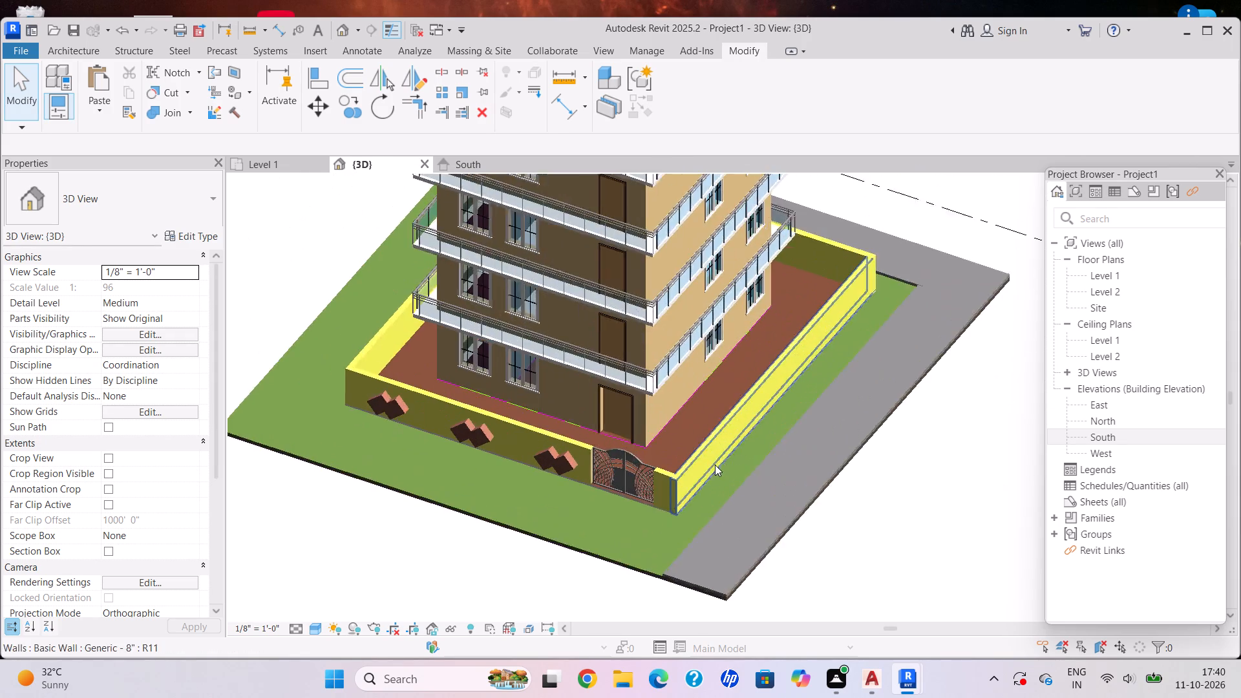
pyautogui.scroll(2, 715, 465)
pyautogui.keyDown('shift'); pyautogui.moveTo(734, 426); pyautogui.dragTo(733, 401, button='middle'); pyautogui.keyUp('shift')
pyautogui.keyDown('shift'); pyautogui.moveTo(730, 394); pyautogui.dragTo(725, 375, button='middle'); pyautogui.keyUp('shift')
pyautogui.keyDown('shift'); pyautogui.moveTo(724, 374); pyautogui.dragTo(781, 315, button='middle'); pyautogui.keyUp('shift')
pyautogui.keyDown('shift'); pyautogui.scroll(1, 779, 314); pyautogui.keyUp('shift')
pyautogui.scroll(-3, 798, 324)
pyautogui.moveTo(798, 325); pyautogui.dragTo(694, 543, button='middle')
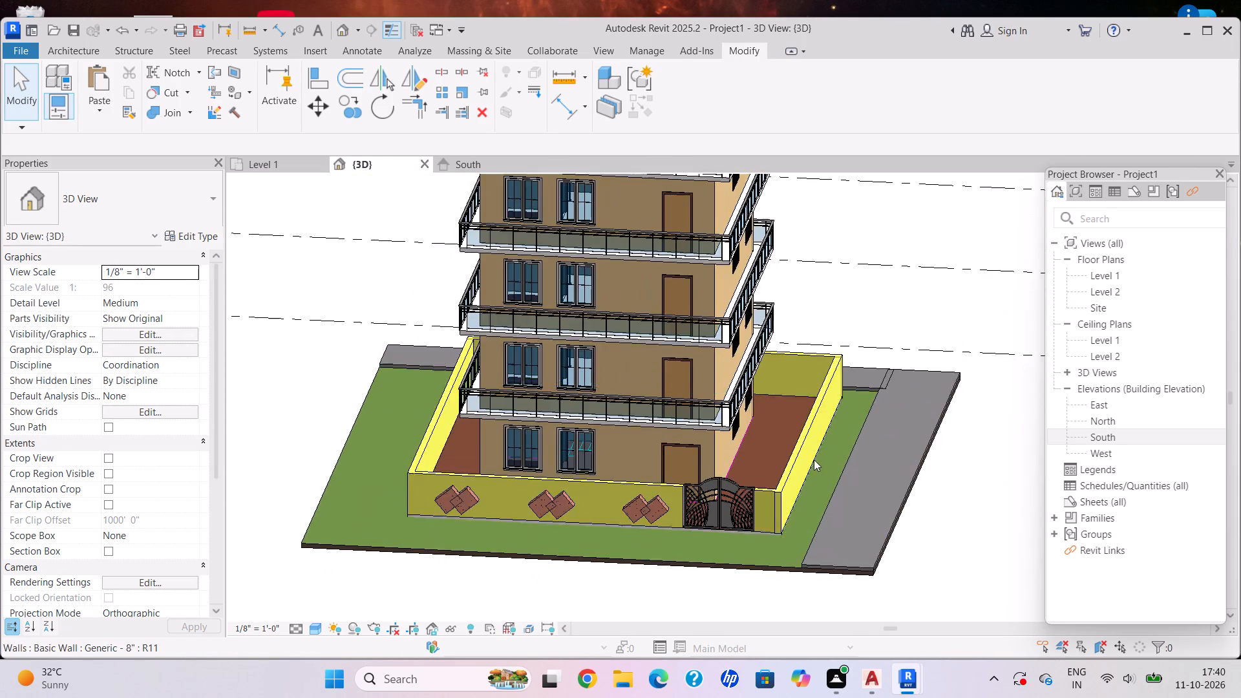
pyautogui.keyDown('shift'); pyautogui.moveTo(817, 454); pyautogui.dragTo(861, 410, button='middle'); pyautogui.keyUp('shift')
pyautogui.keyDown('shift'); pyautogui.moveTo(847, 398); pyautogui.dragTo(767, 564, button='middle'); pyautogui.keyUp('shift')
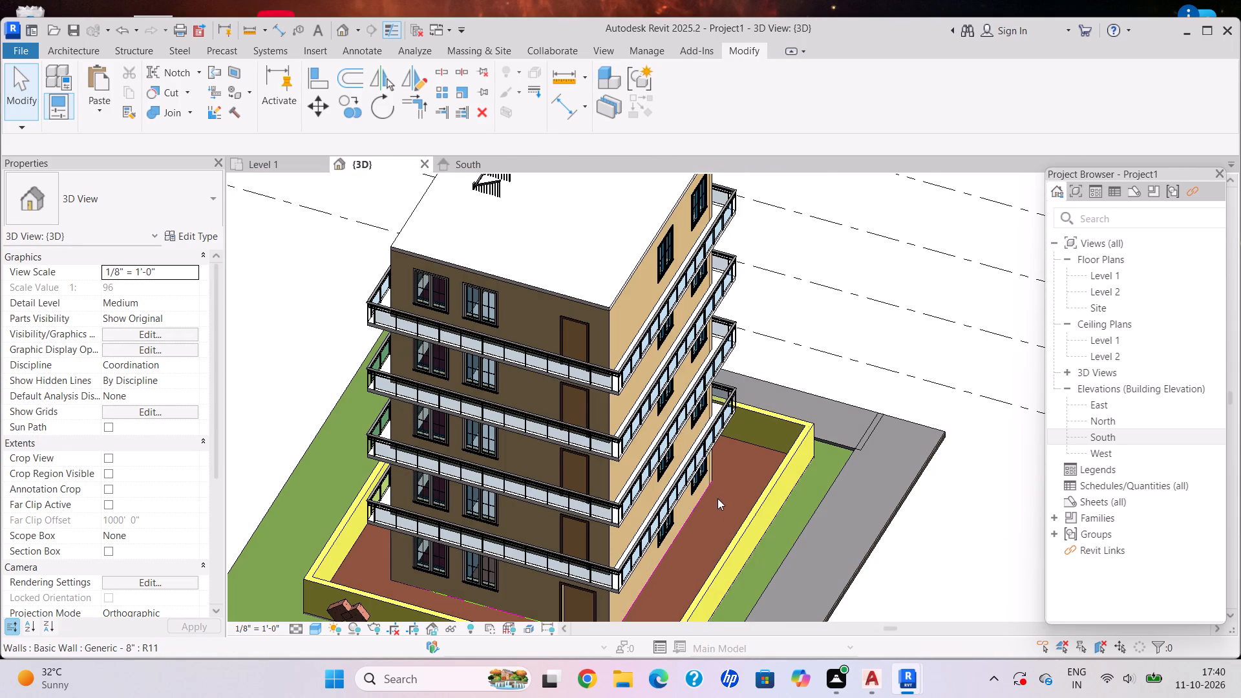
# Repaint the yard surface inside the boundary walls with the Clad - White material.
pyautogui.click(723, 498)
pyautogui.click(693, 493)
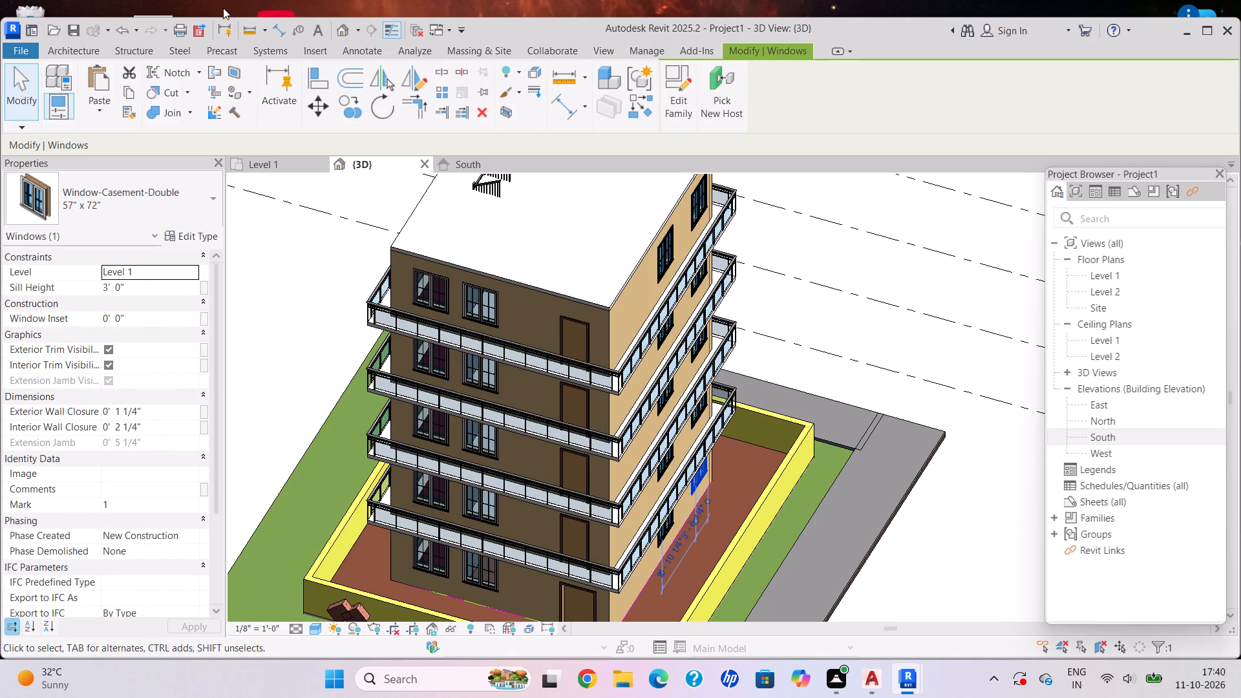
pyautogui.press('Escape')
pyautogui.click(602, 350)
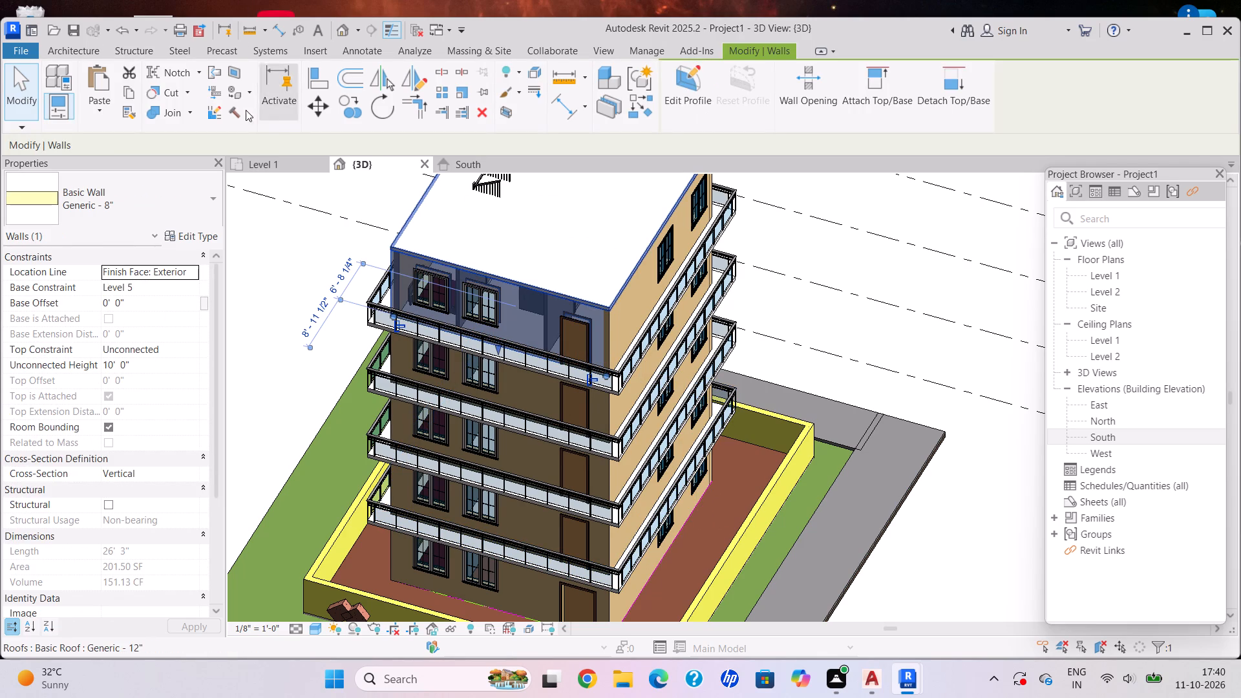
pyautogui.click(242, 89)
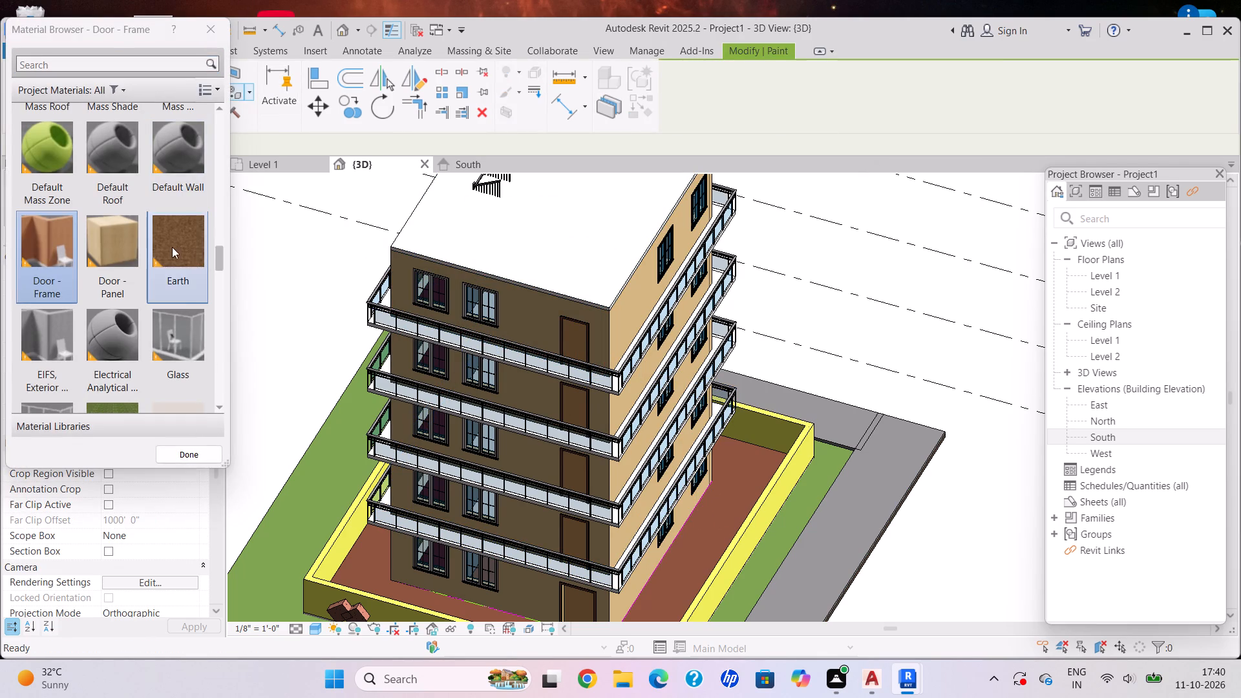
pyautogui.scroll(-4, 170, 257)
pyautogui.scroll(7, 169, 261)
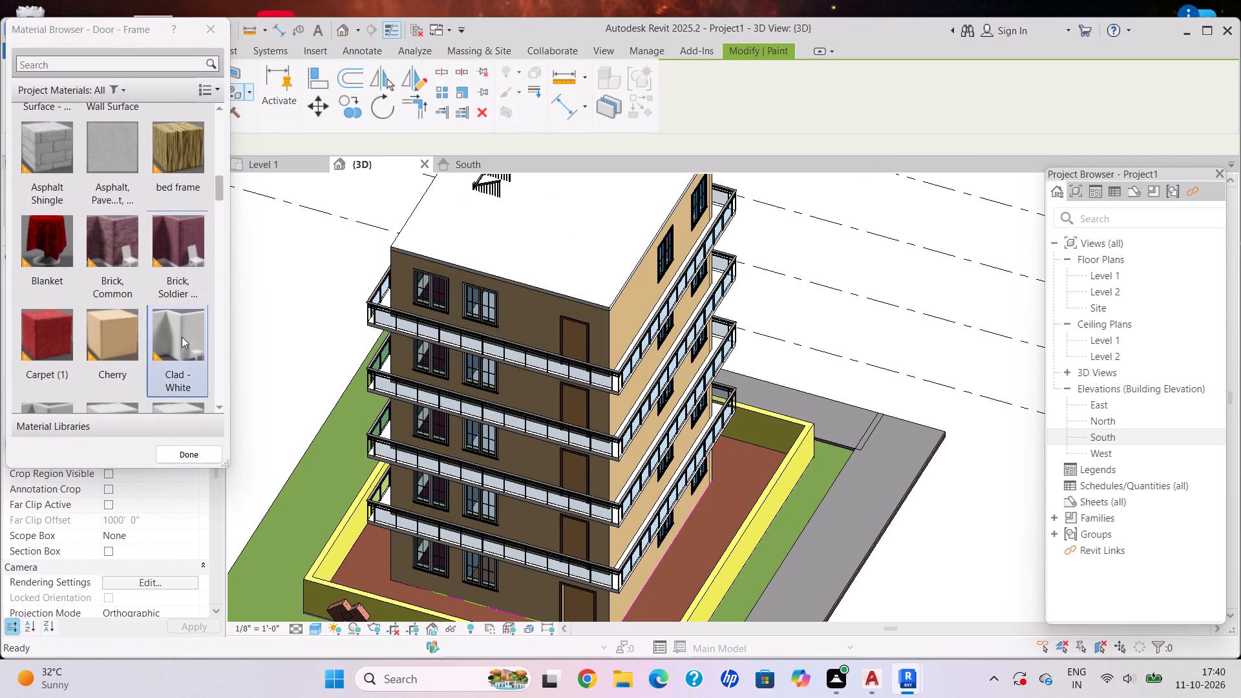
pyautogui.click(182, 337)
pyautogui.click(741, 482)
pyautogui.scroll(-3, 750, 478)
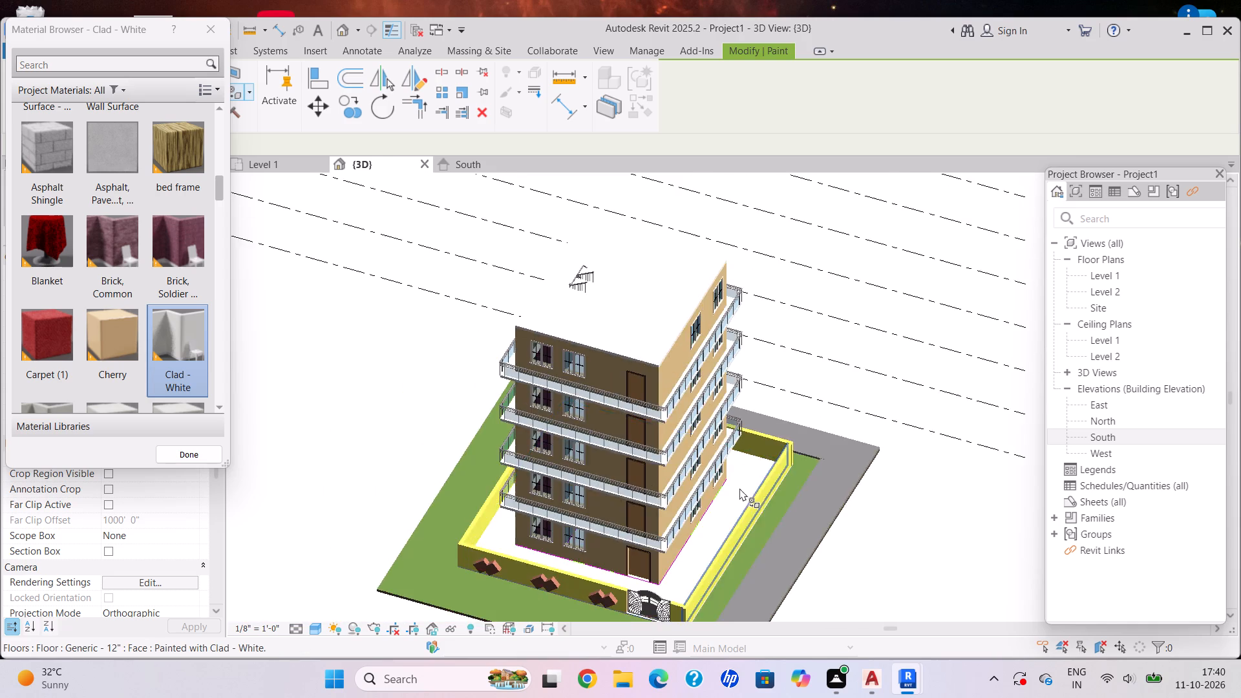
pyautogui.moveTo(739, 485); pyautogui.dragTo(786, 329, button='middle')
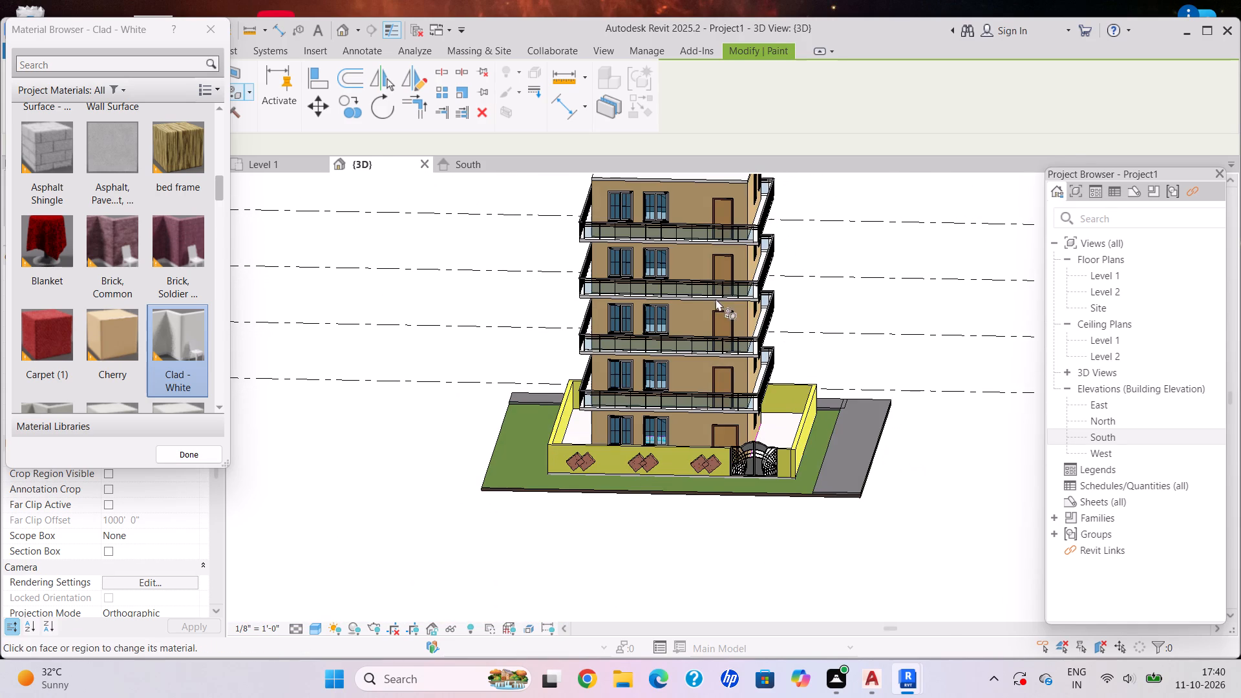
# Repaint the yard surface inside the boundary walls with the Door - Frame material.
pyautogui.scroll(-3, 134, 320)
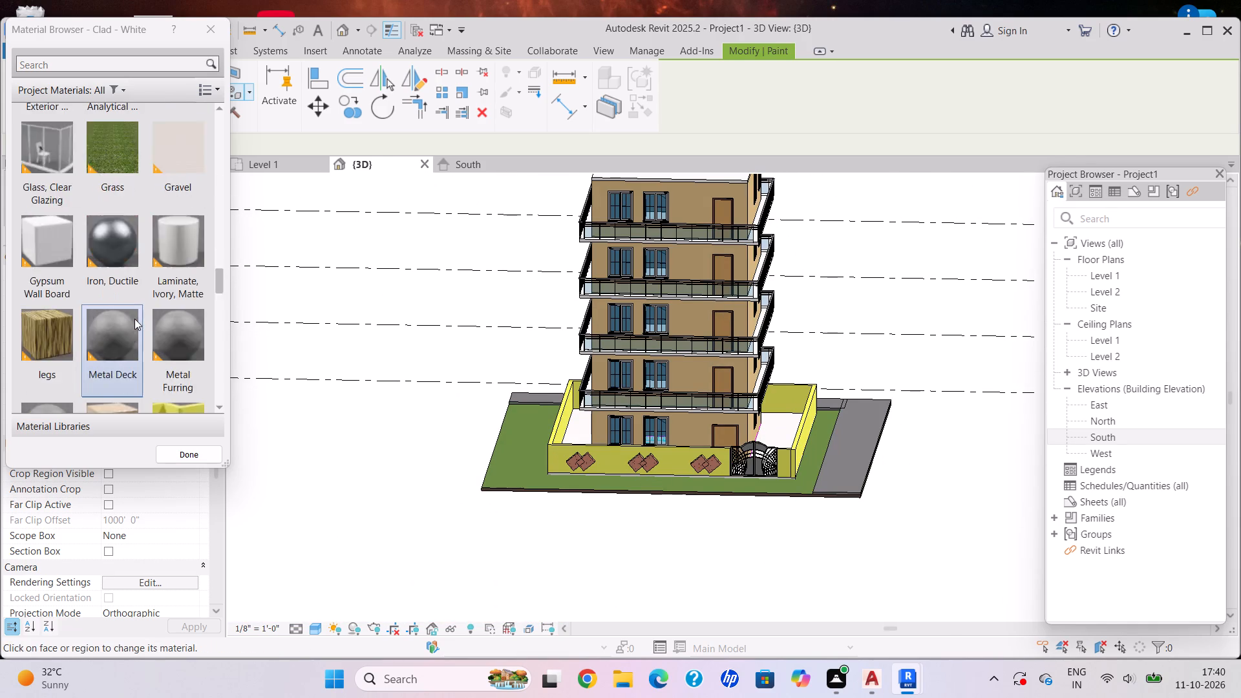
pyautogui.scroll(-2, 134, 319)
pyautogui.scroll(2, 125, 311)
pyautogui.click(57, 245)
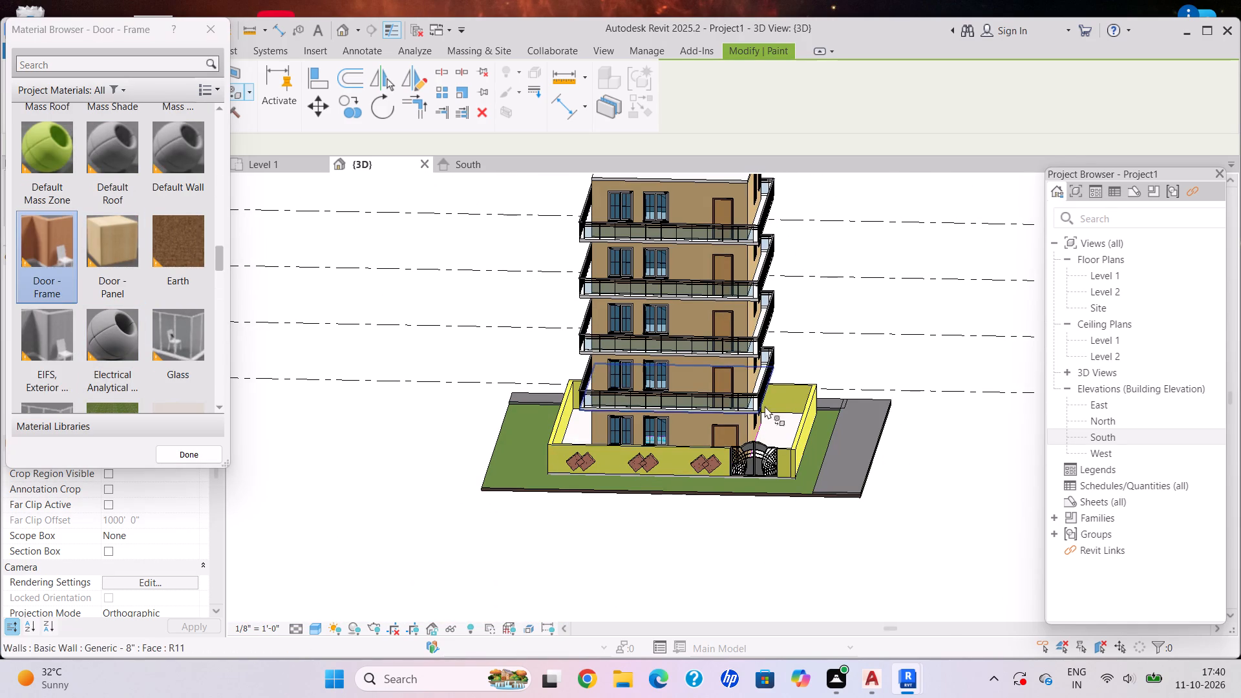
pyautogui.scroll(9, 776, 403)
pyautogui.click(763, 457)
pyautogui.scroll(-3, 763, 457)
pyautogui.press('Escape')
# Examine the repainted yard together with the gate, boundary walls and full building from several angles.
pyautogui.scroll(-2, 781, 465)
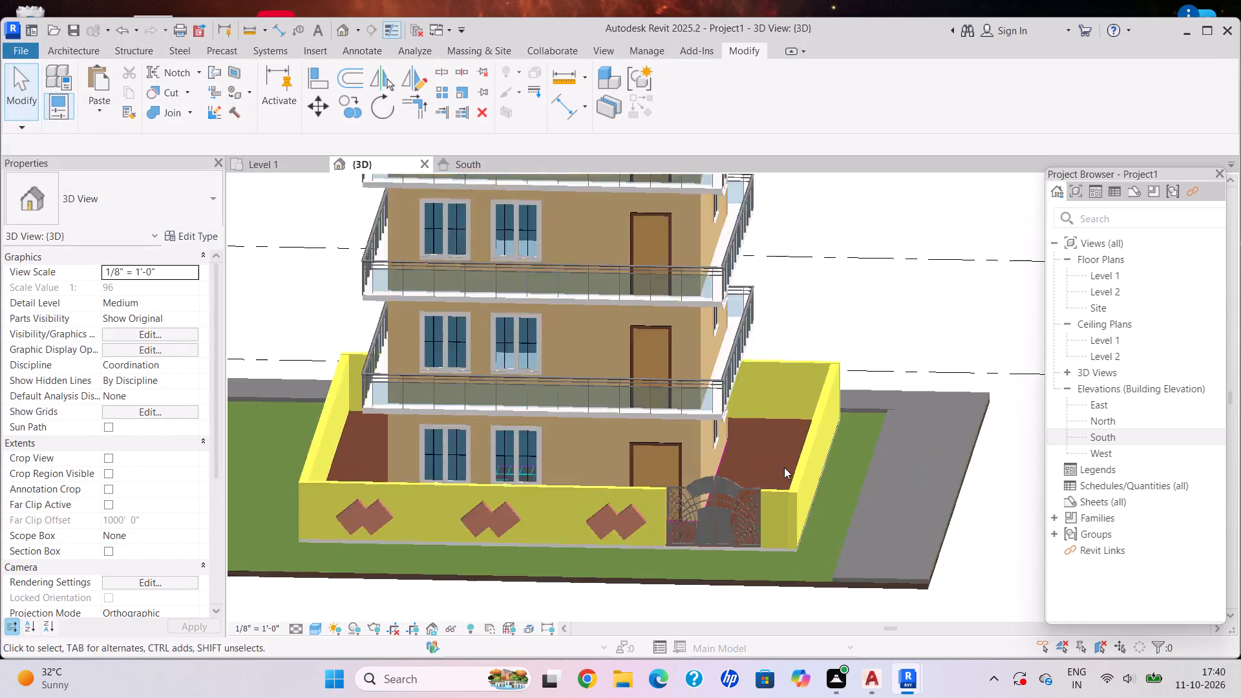
pyautogui.scroll(-7, 784, 467)
pyautogui.keyDown('shift'); pyautogui.moveTo(740, 436); pyautogui.dragTo(765, 480, button='middle'); pyautogui.keyUp('shift')
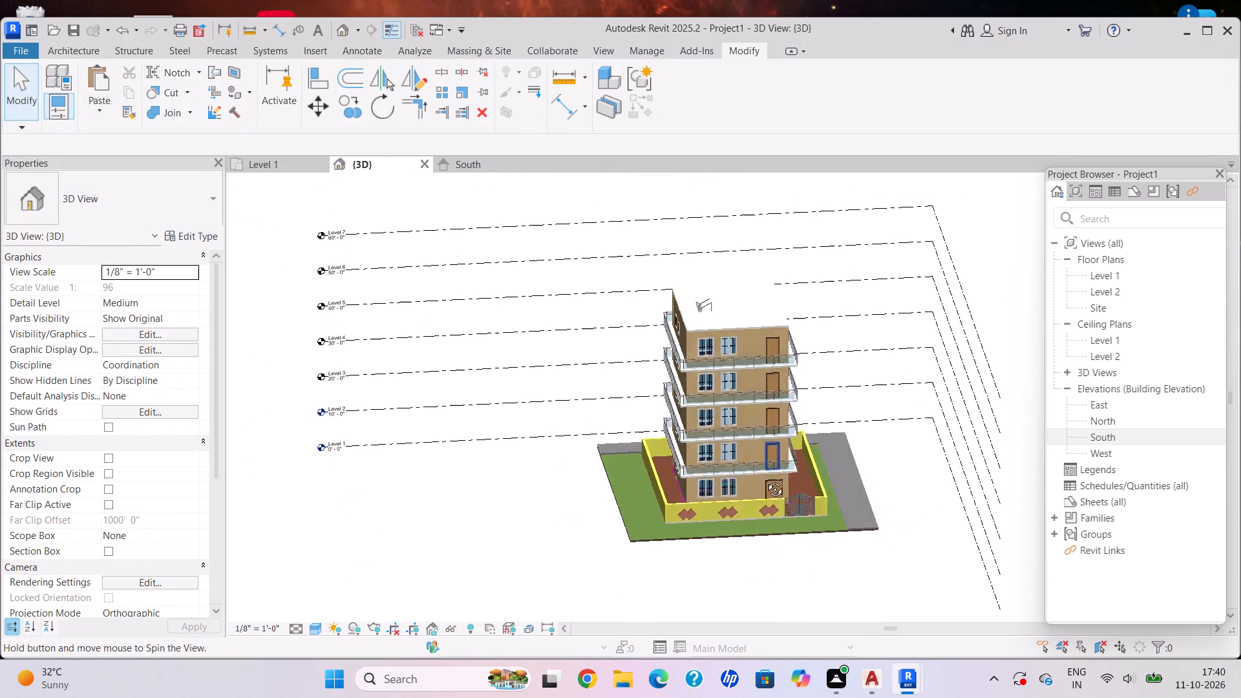
pyautogui.keyDown('shift'); pyautogui.moveTo(765, 480); pyautogui.dragTo(763, 478, button='middle'); pyautogui.keyUp('shift')
pyautogui.scroll(2, 756, 291)
pyautogui.keyDown('shift'); pyautogui.moveTo(941, 592); pyautogui.dragTo(886, 515, button='middle'); pyautogui.keyUp('shift')
pyautogui.scroll(2, 699, 535)
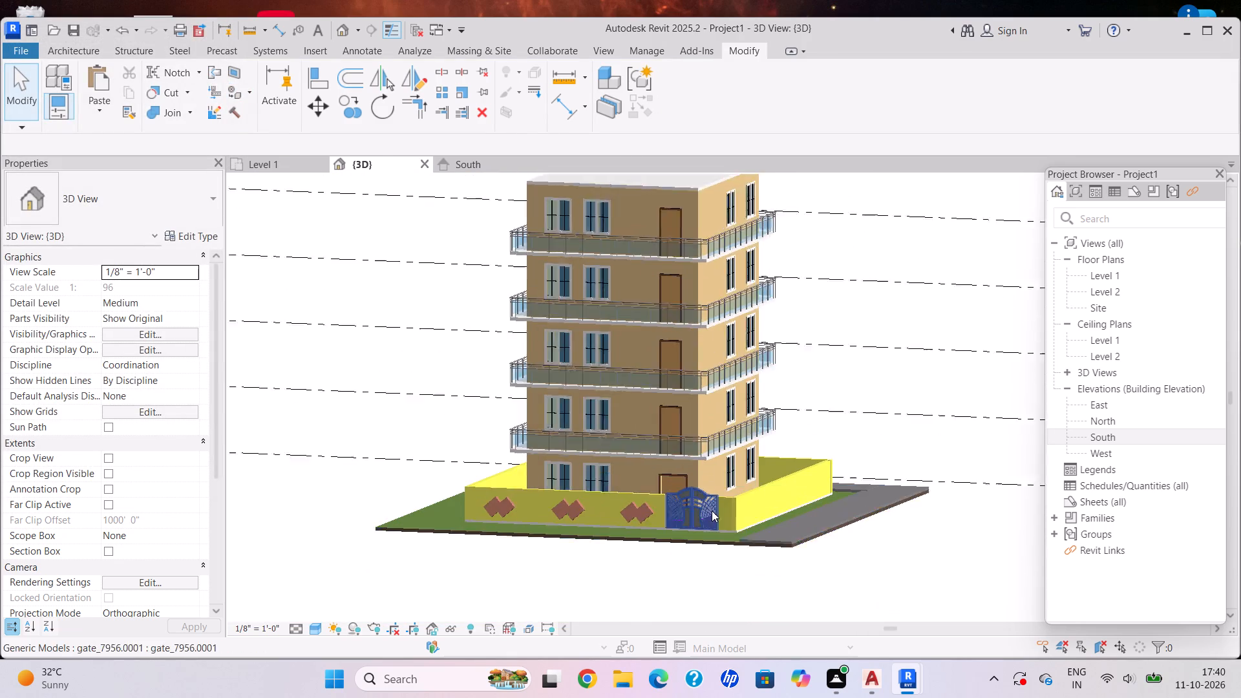
pyautogui.scroll(3, 712, 511)
pyautogui.scroll(-2, 674, 465)
pyautogui.keyDown('shift'); pyautogui.moveTo(730, 508); pyautogui.dragTo(769, 525, button='middle'); pyautogui.keyUp('shift')
pyautogui.scroll(-2, 862, 386)
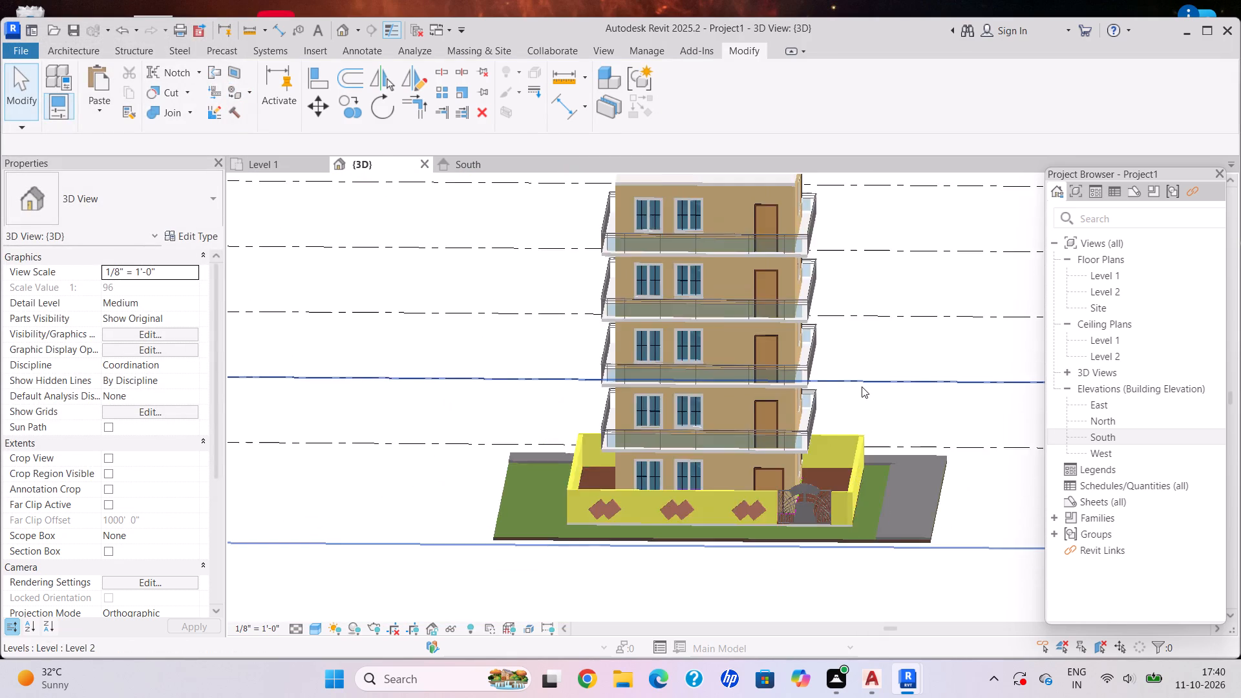
pyautogui.keyDown('shift'); pyautogui.moveTo(862, 386); pyautogui.dragTo(805, 462, button='middle'); pyautogui.keyUp('shift')
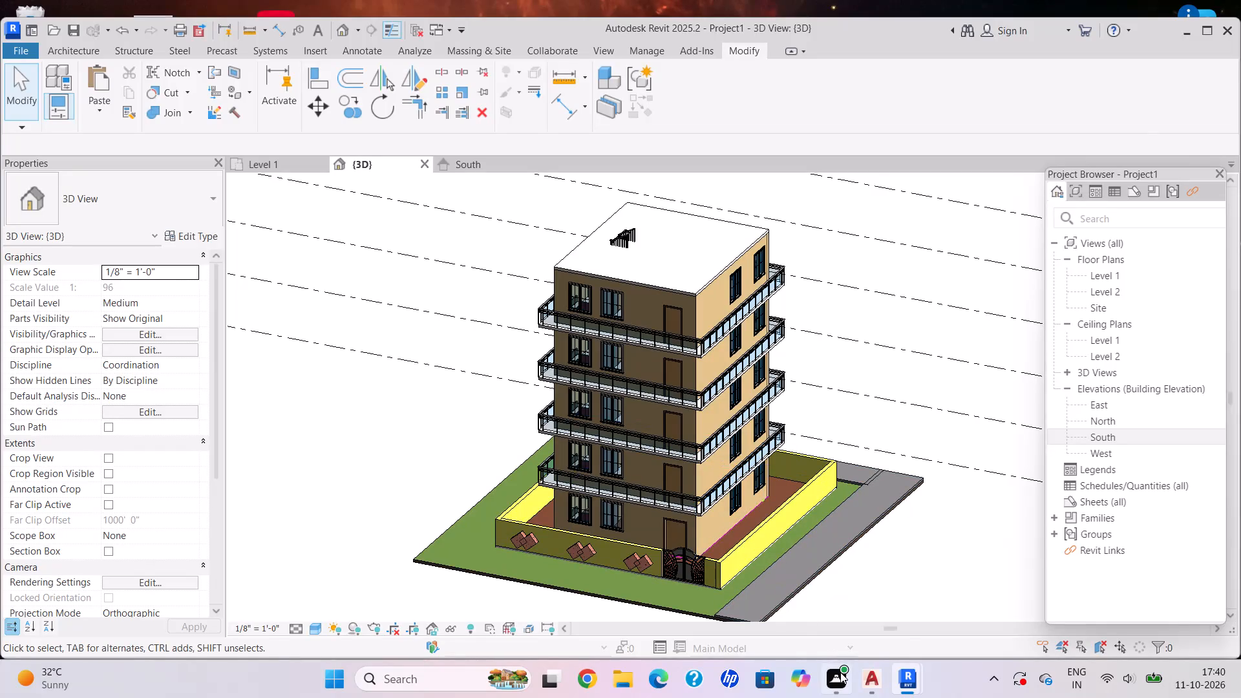
pyautogui.press('Escape')
pyautogui.press('Escape')
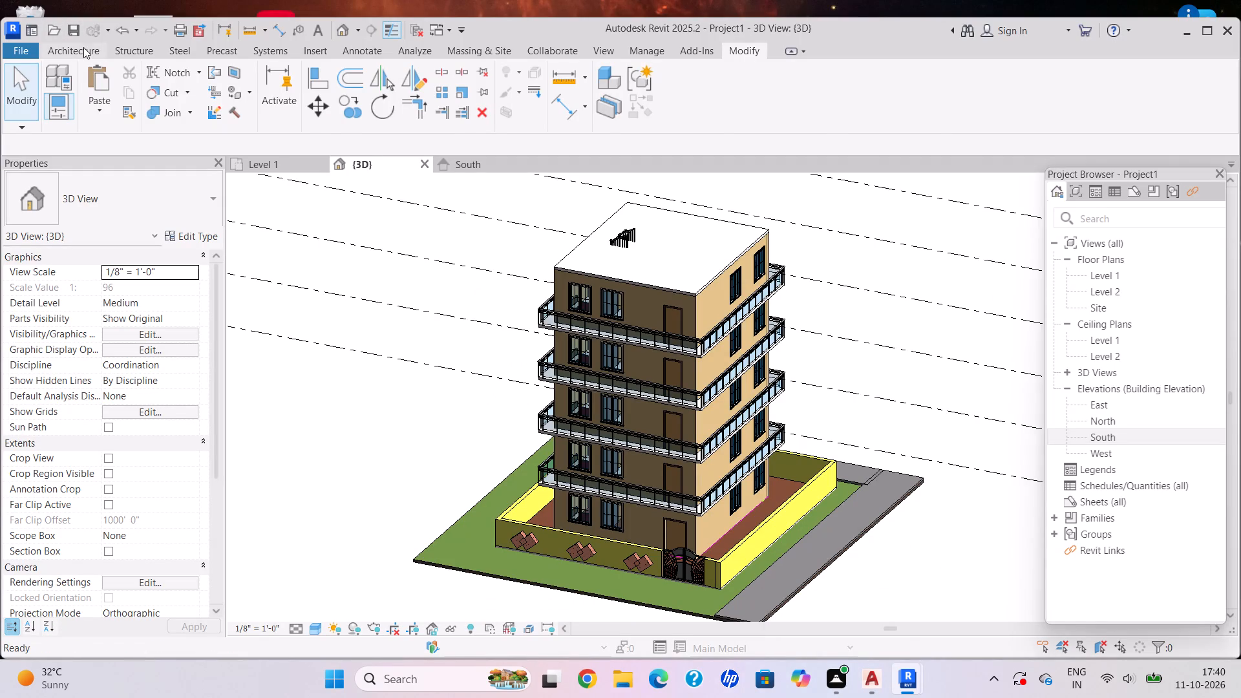
# Load the Bamboo_plant_16776 family from the tree and plant folder for component placement.
pyautogui.click(83, 47)
pyautogui.click(189, 113)
pyautogui.click(218, 136)
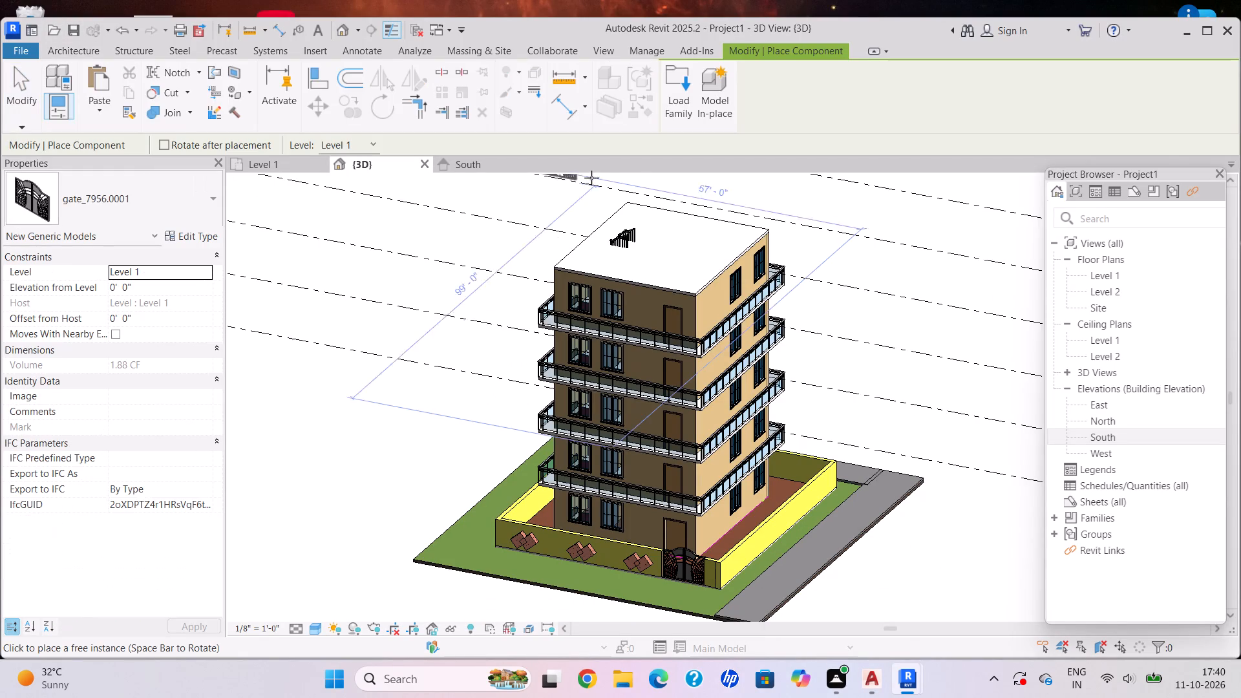
pyautogui.click(685, 104)
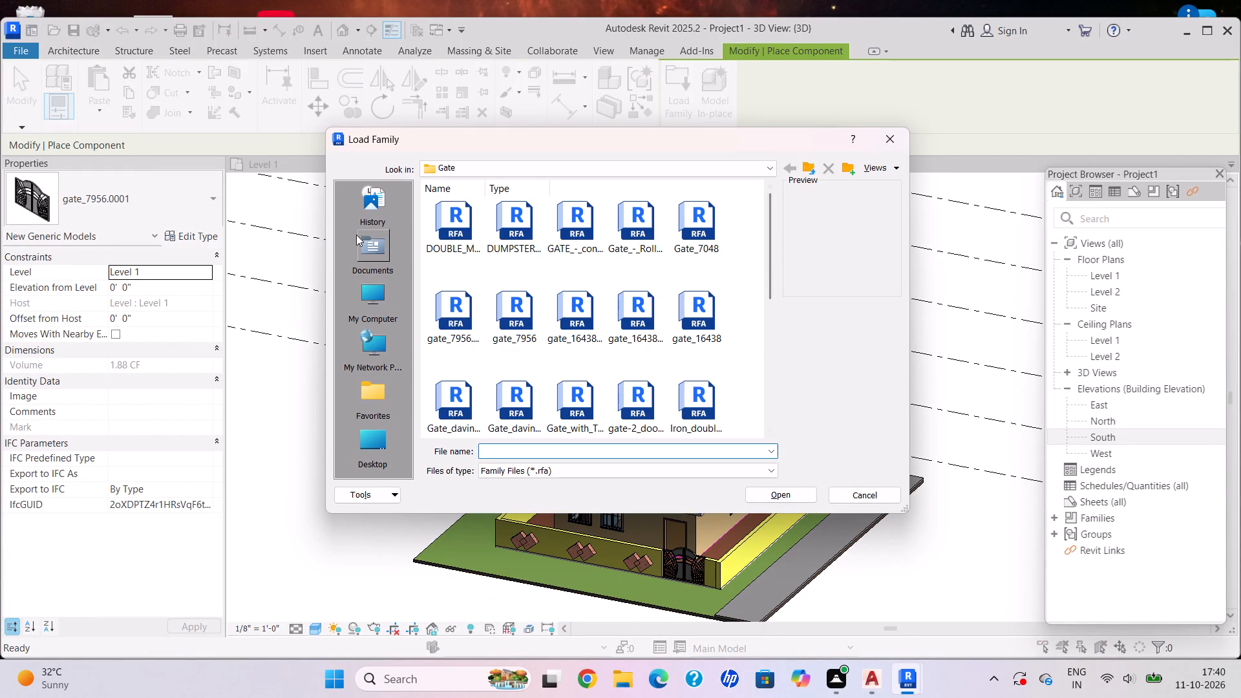
pyautogui.click(359, 235)
pyautogui.doubleClick(701, 309)
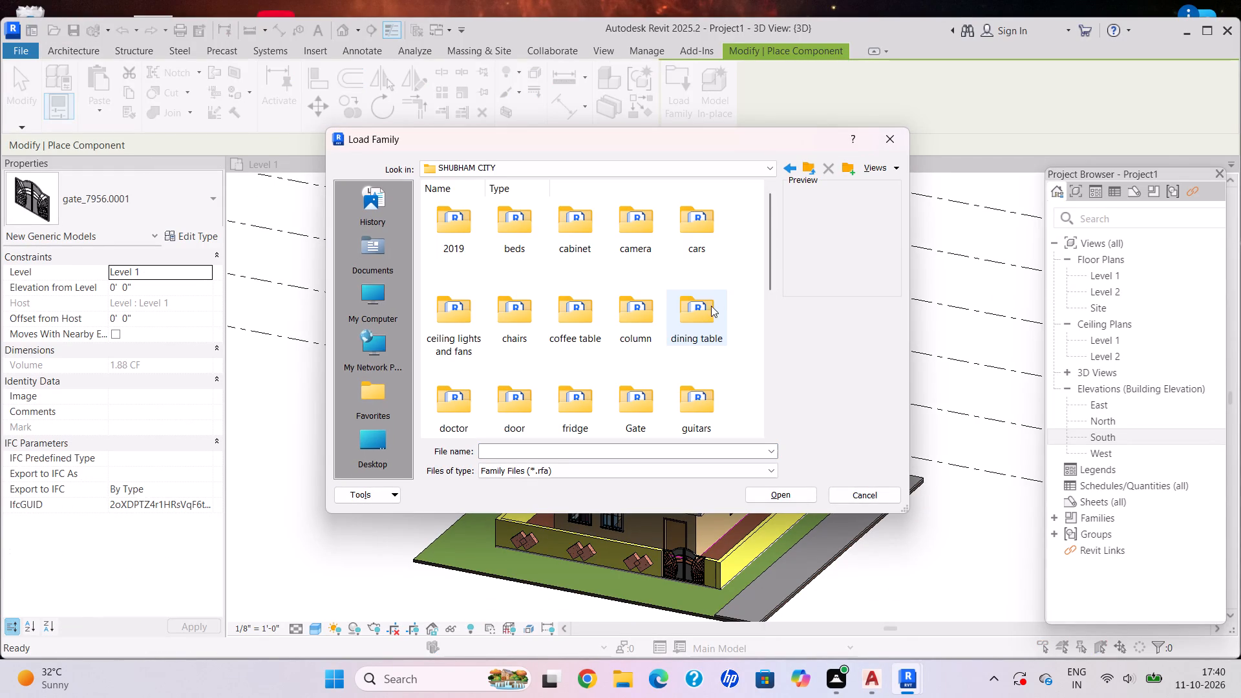
pyautogui.scroll(-7, 690, 385)
pyautogui.doubleClick(690, 323)
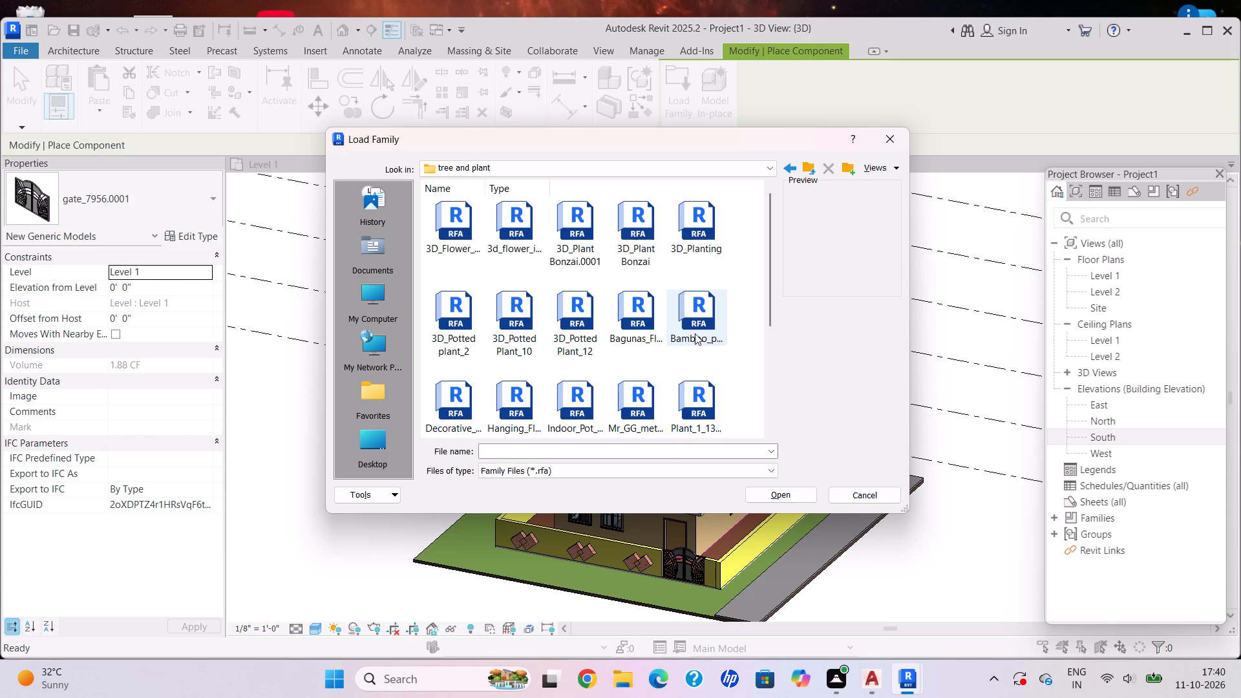
pyautogui.click(695, 330)
pyautogui.click(767, 489)
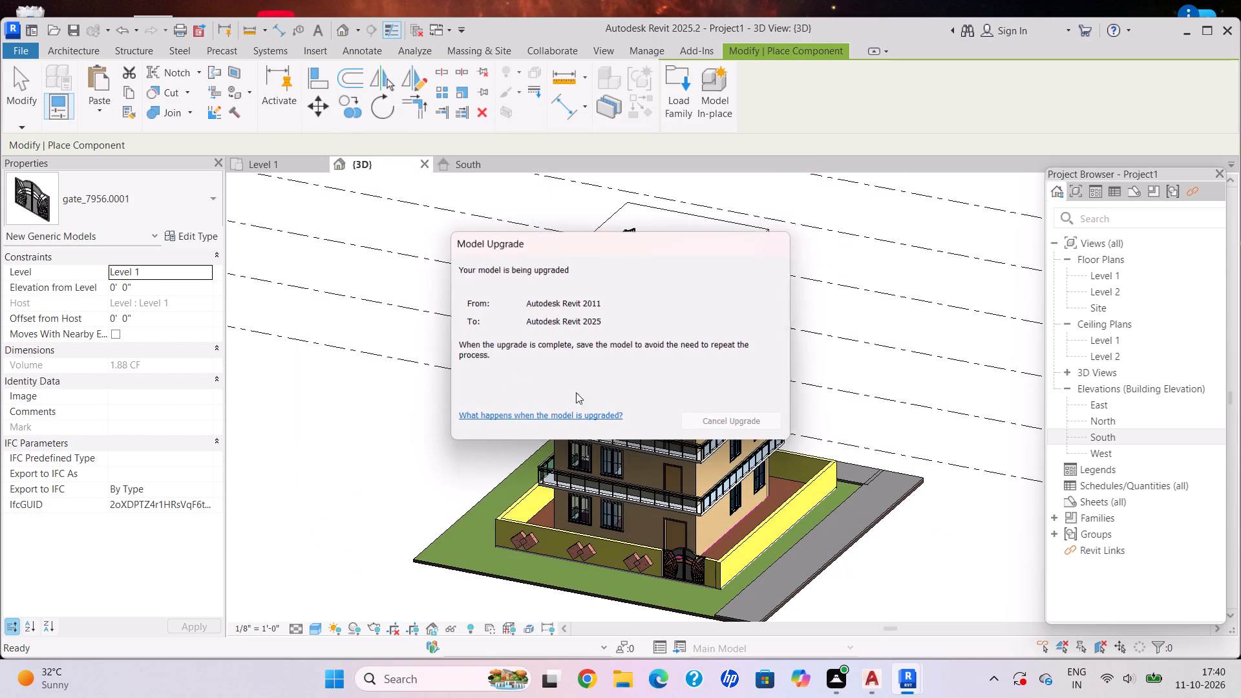
pyautogui.scroll(-6, 508, 375)
pyautogui.scroll(-4, 538, 489)
# Place three bamboo plants in a row on the grass outside the side boundary wall farthest from the gate.
pyautogui.keyDown('shift'); pyautogui.moveTo(551, 487); pyautogui.dragTo(699, 534, button='middle'); pyautogui.keyUp('shift')
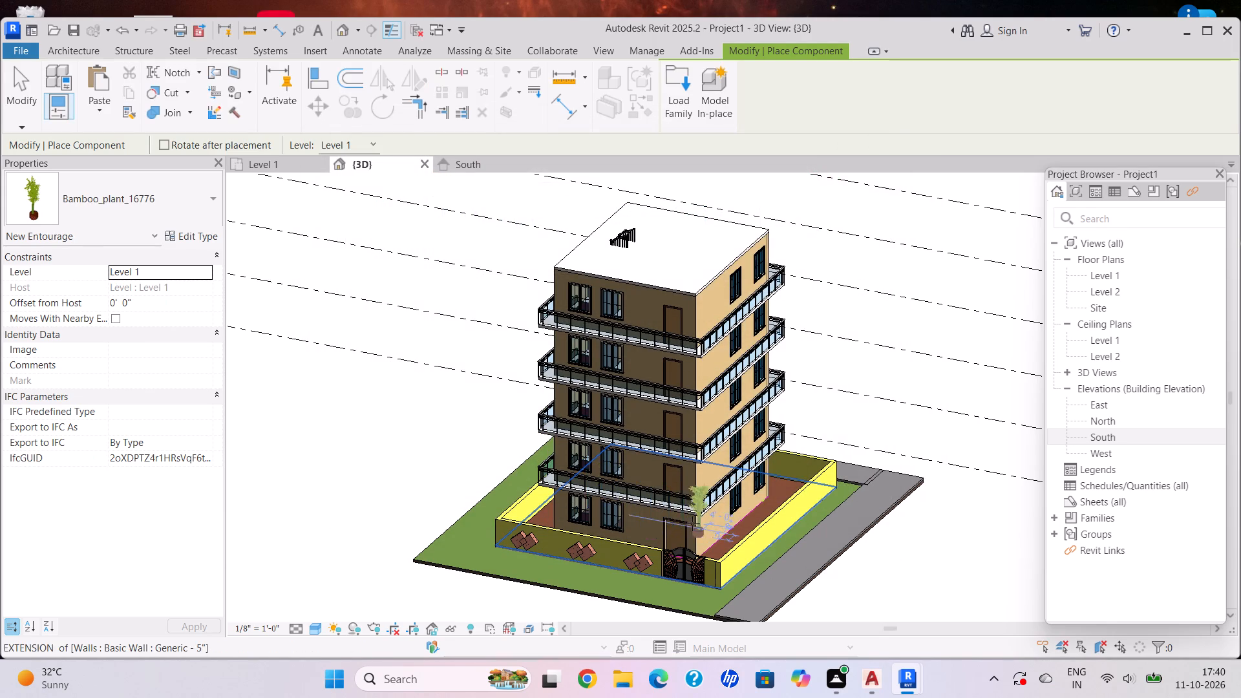
pyautogui.keyDown('shift'); pyautogui.moveTo(695, 524); pyautogui.dragTo(849, 543, button='middle'); pyautogui.keyUp('shift')
pyautogui.moveTo(801, 491); pyautogui.dragTo(676, 383, button='middle')
pyautogui.keyDown('shift'); pyautogui.moveTo(659, 505); pyautogui.dragTo(659, 542, button='middle'); pyautogui.keyUp('shift')
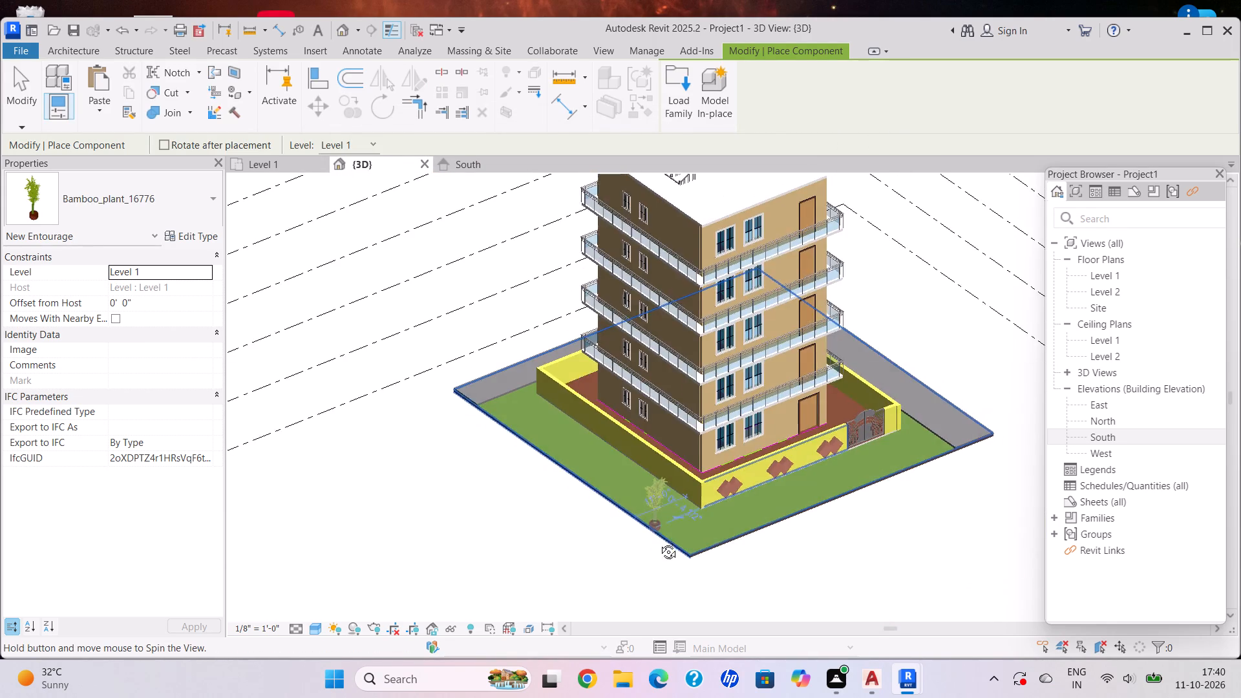
pyautogui.keyDown('shift'); pyautogui.moveTo(659, 542); pyautogui.dragTo(657, 544, button='middle'); pyautogui.keyUp('shift')
pyautogui.scroll(5, 694, 553)
pyautogui.click(674, 551)
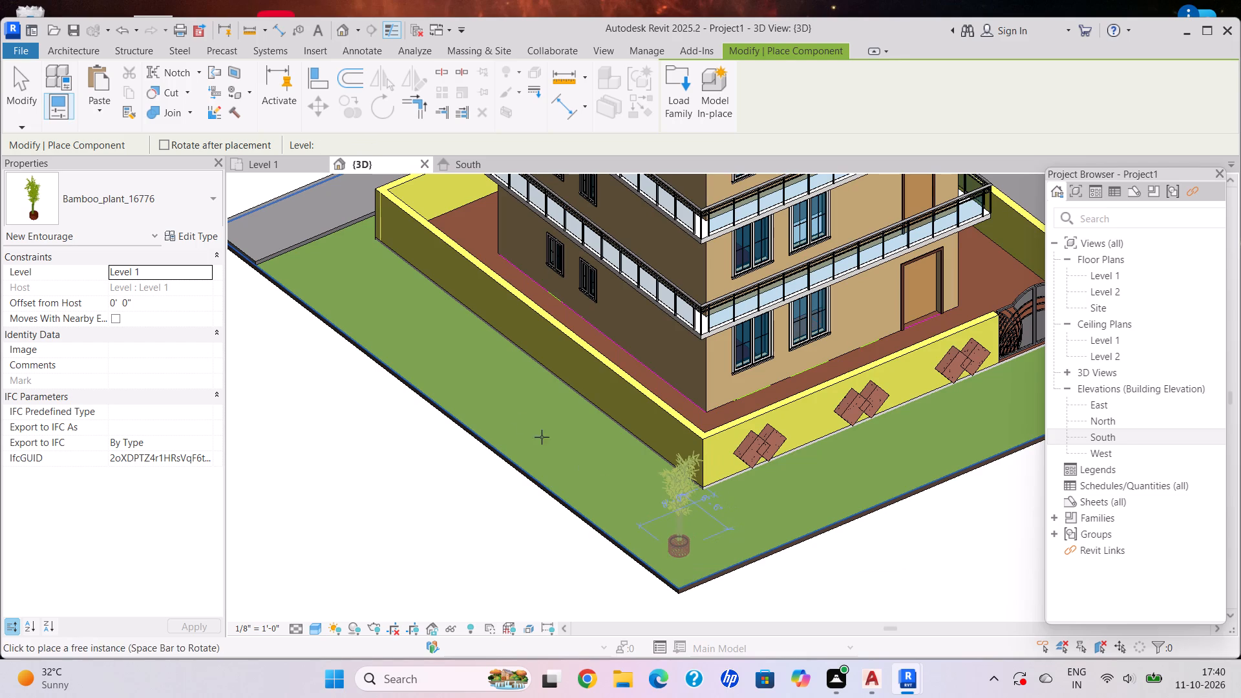
pyautogui.click(488, 385)
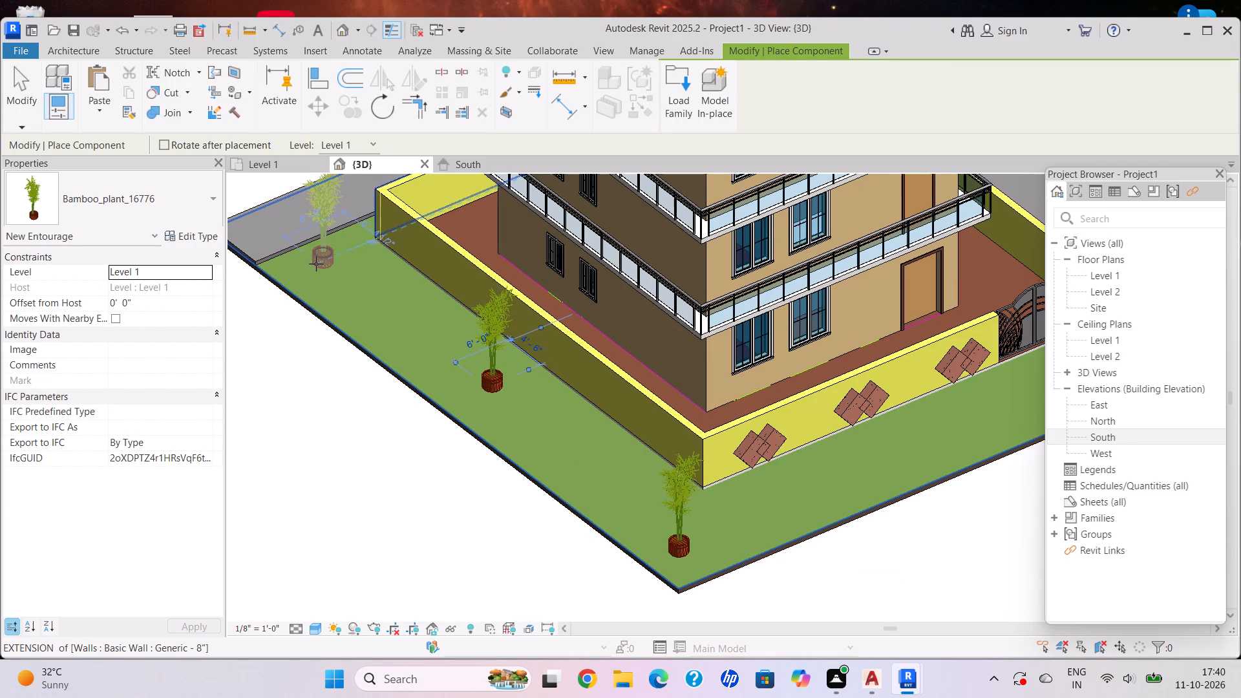
pyautogui.click(313, 271)
pyautogui.press('Escape')
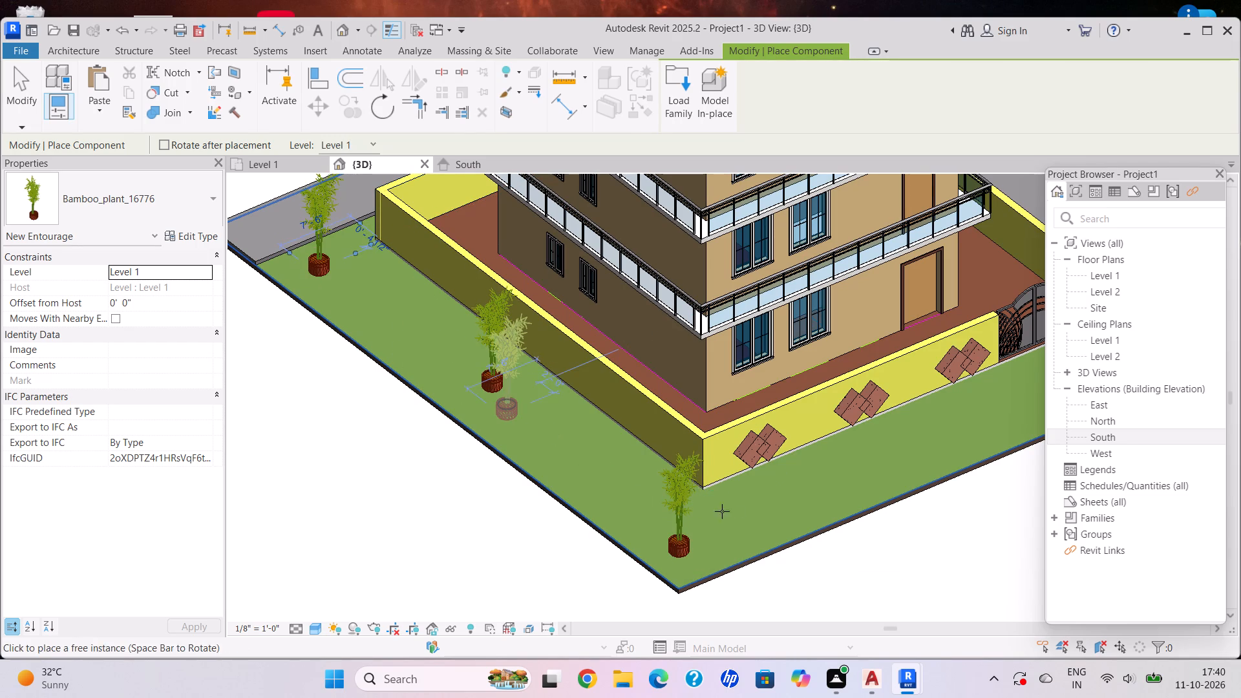
pyautogui.press('Escape')
# Move the middle bamboo plant slightly toward the outer edge of the grass strip.
pyautogui.scroll(-3, 722, 504)
pyautogui.keyDown('shift'); pyautogui.middleClick(639, 467); pyautogui.keyUp('shift')
pyautogui.keyDown('shift'); pyautogui.moveTo(603, 445); pyautogui.dragTo(577, 427, button='middle'); pyautogui.keyUp('shift')
pyautogui.keyDown('shift'); pyautogui.moveTo(535, 414); pyautogui.dragTo(524, 410, button='middle'); pyautogui.keyUp('shift')
pyautogui.keyDown('shift'); pyautogui.moveTo(512, 407); pyautogui.dragTo(504, 403, button='middle'); pyautogui.keyUp('shift')
pyautogui.keyDown('shift'); pyautogui.middleClick(504, 403); pyautogui.keyUp('shift')
pyautogui.keyDown('shift'); pyautogui.scroll(-1, 493, 386); pyautogui.keyUp('shift')
pyautogui.scroll(5, 456, 368)
pyautogui.click(471, 416)
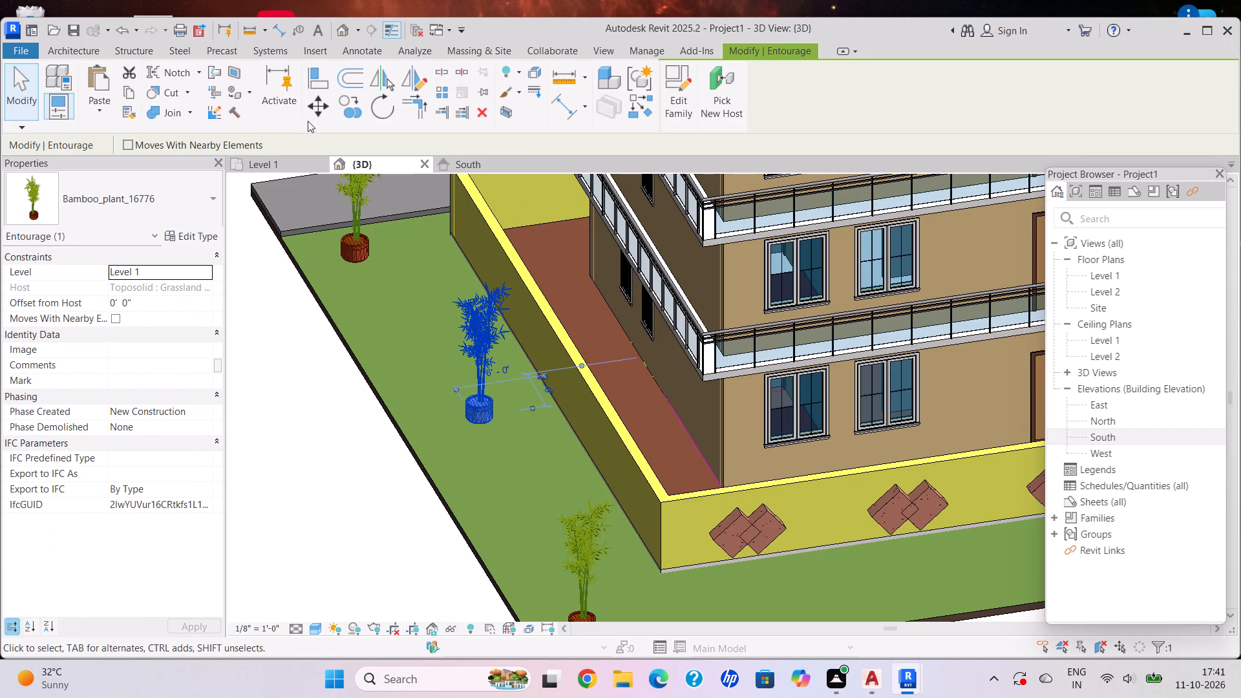
pyautogui.click(310, 110)
pyautogui.scroll(4, 465, 420)
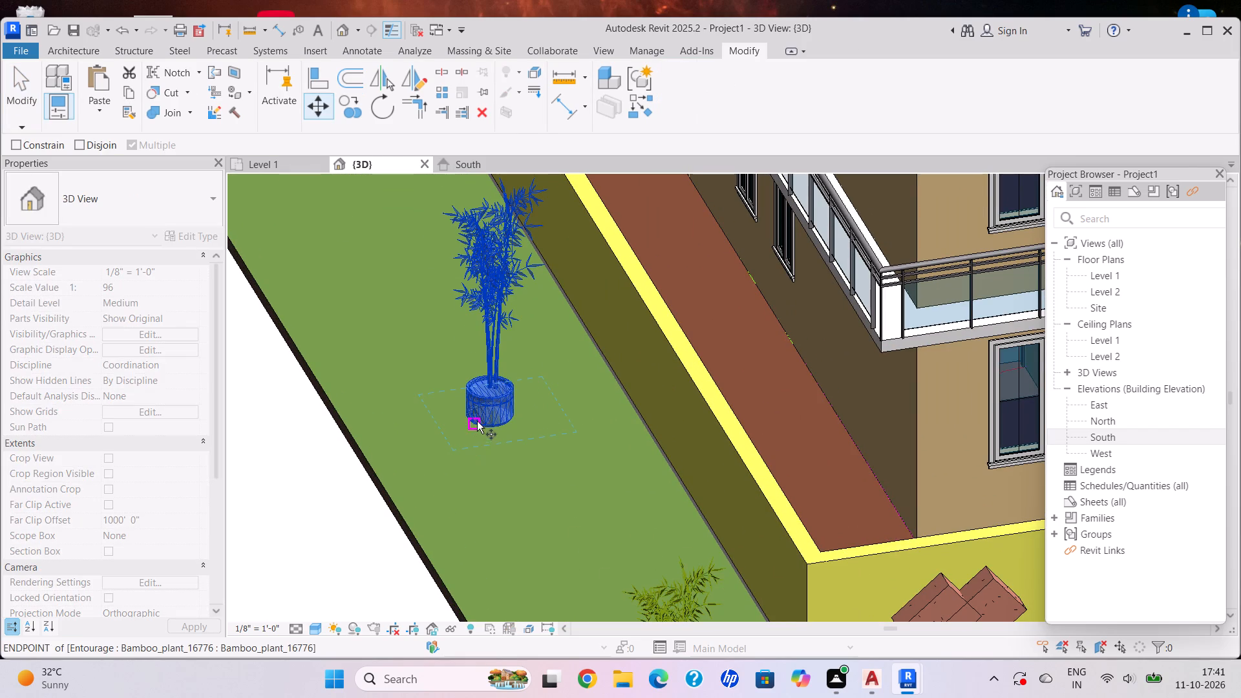
pyautogui.click(477, 421)
pyautogui.click(461, 424)
pyautogui.scroll(-6, 551, 441)
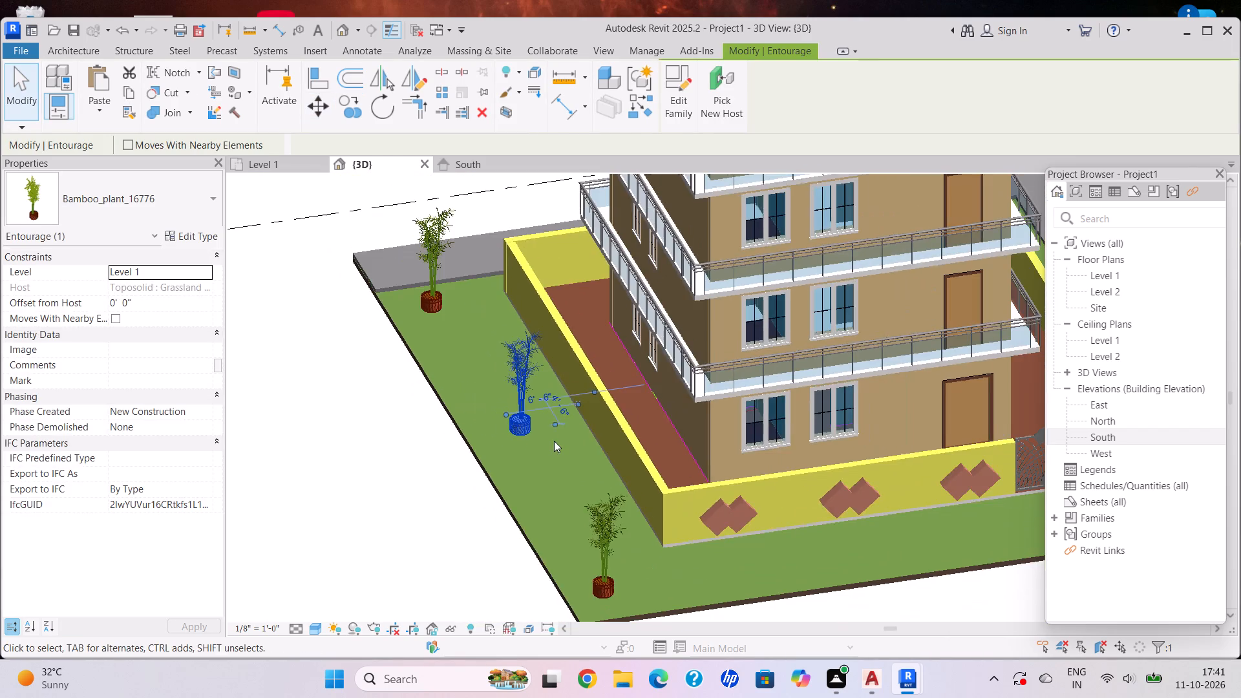
pyautogui.press('Escape')
# Move the middle bamboo plant toward the outer edge of the grass strip, in line with the other two plants.
pyautogui.scroll(-4, 719, 514)
pyautogui.keyDown('shift'); pyautogui.moveTo(698, 508); pyautogui.dragTo(657, 476, button='middle'); pyautogui.keyUp('shift')
pyautogui.scroll(2, 522, 445)
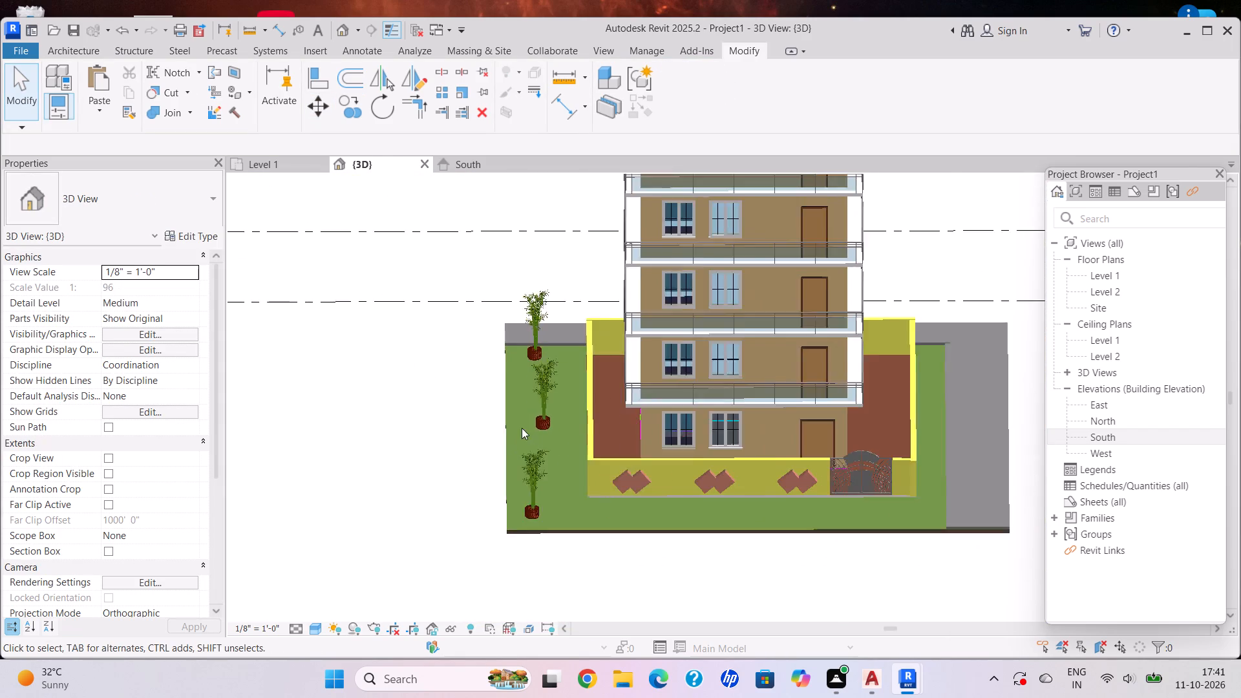
pyautogui.scroll(4, 522, 428)
pyautogui.scroll(-1, 537, 403)
pyautogui.scroll(3, 537, 403)
pyautogui.click(547, 425)
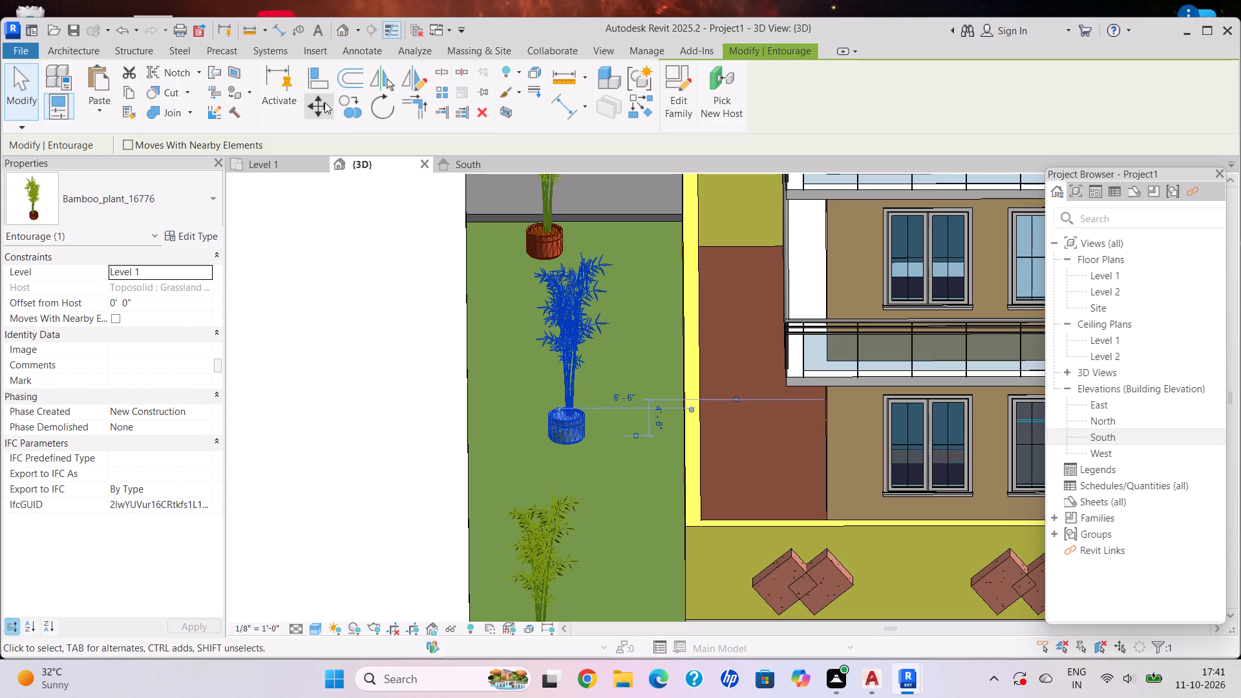
pyautogui.click(323, 104)
pyautogui.scroll(4, 584, 476)
pyautogui.click(552, 418)
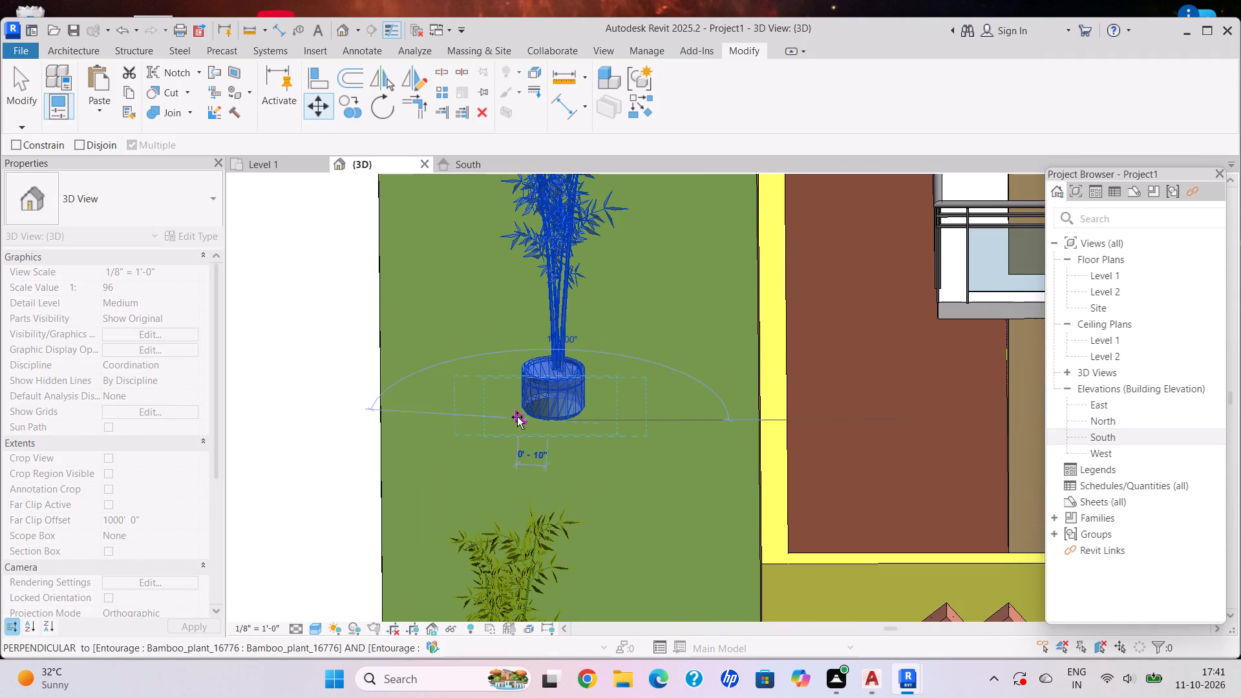
pyautogui.click(516, 415)
pyautogui.scroll(-5, 542, 449)
pyautogui.press('Escape')
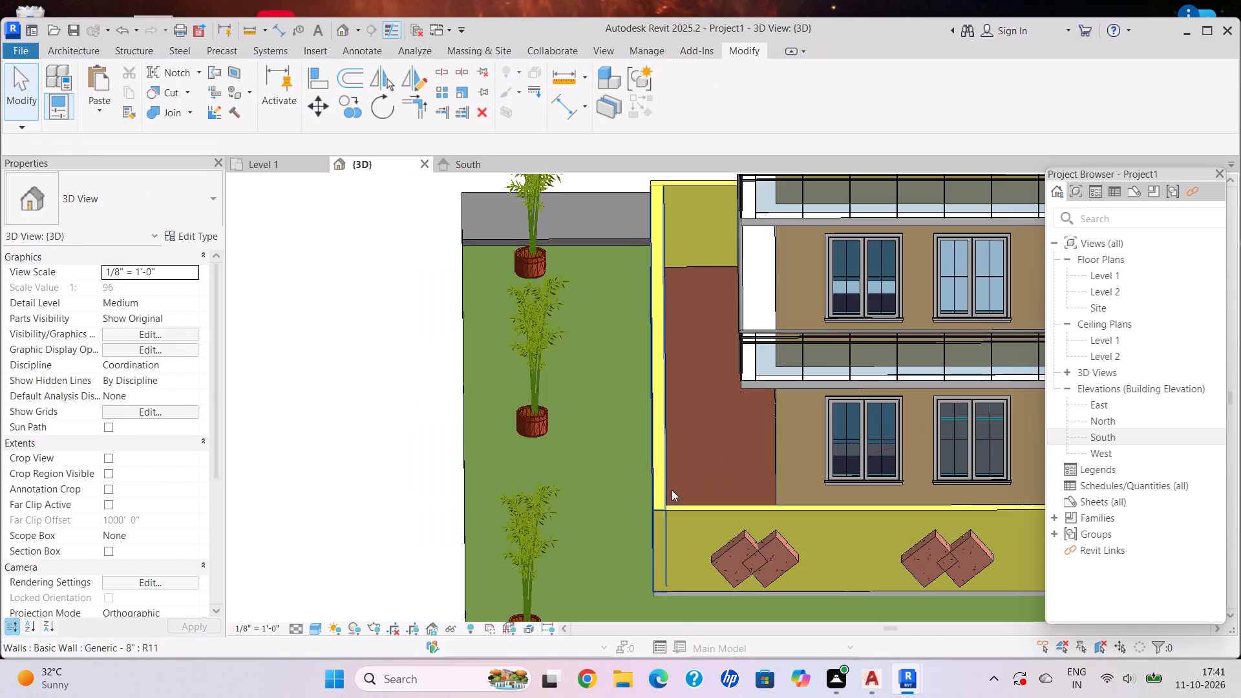
# Examine the bamboo row, the front boundary wall with its gate, and the grey road strip on the gate side.
pyautogui.scroll(-5, 672, 490)
pyautogui.keyDown('shift'); pyautogui.moveTo(675, 482); pyautogui.dragTo(661, 412, button='middle'); pyautogui.keyUp('shift')
pyautogui.keyDown('shift'); pyautogui.middleClick(819, 456); pyautogui.keyUp('shift')
pyautogui.keyDown('shift'); pyautogui.moveTo(822, 478); pyautogui.dragTo(828, 511, button='middle'); pyautogui.keyUp('shift')
pyautogui.keyDown('shift'); pyautogui.middleClick(840, 547); pyautogui.keyUp('shift')
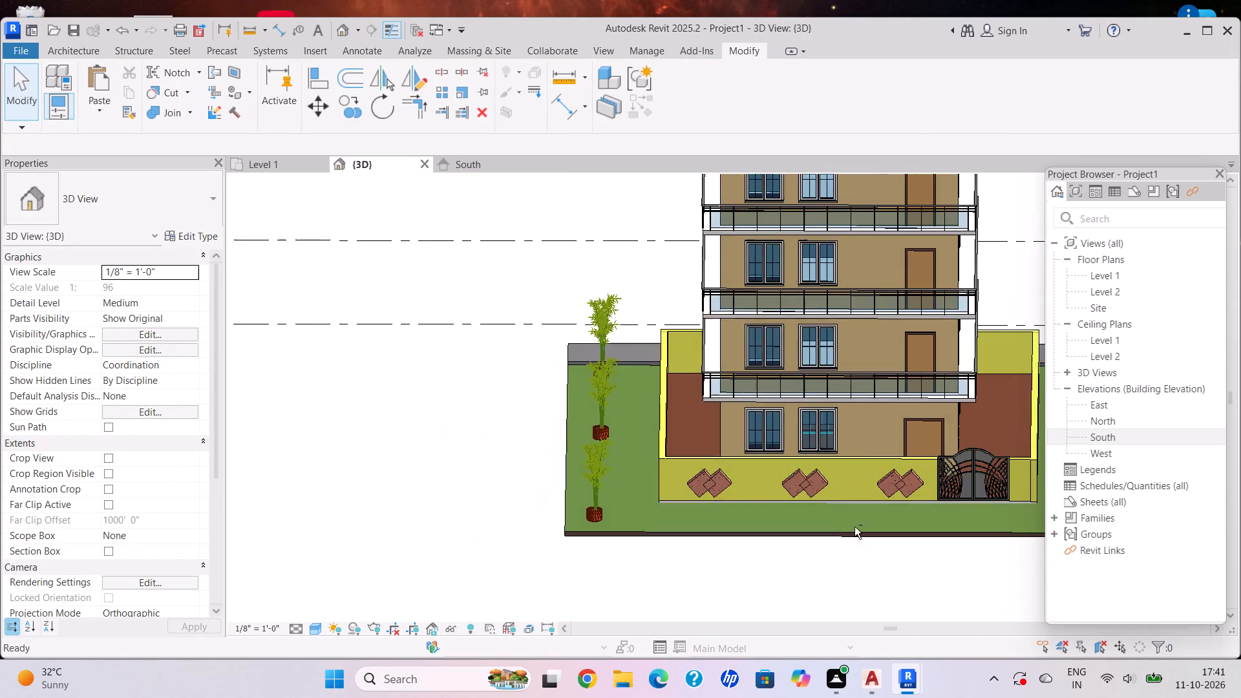
pyautogui.moveTo(732, 407); pyautogui.dragTo(631, 404, button='middle')
pyautogui.scroll(7, 875, 436)
pyautogui.moveTo(757, 403); pyautogui.dragTo(714, 393, button='middle')
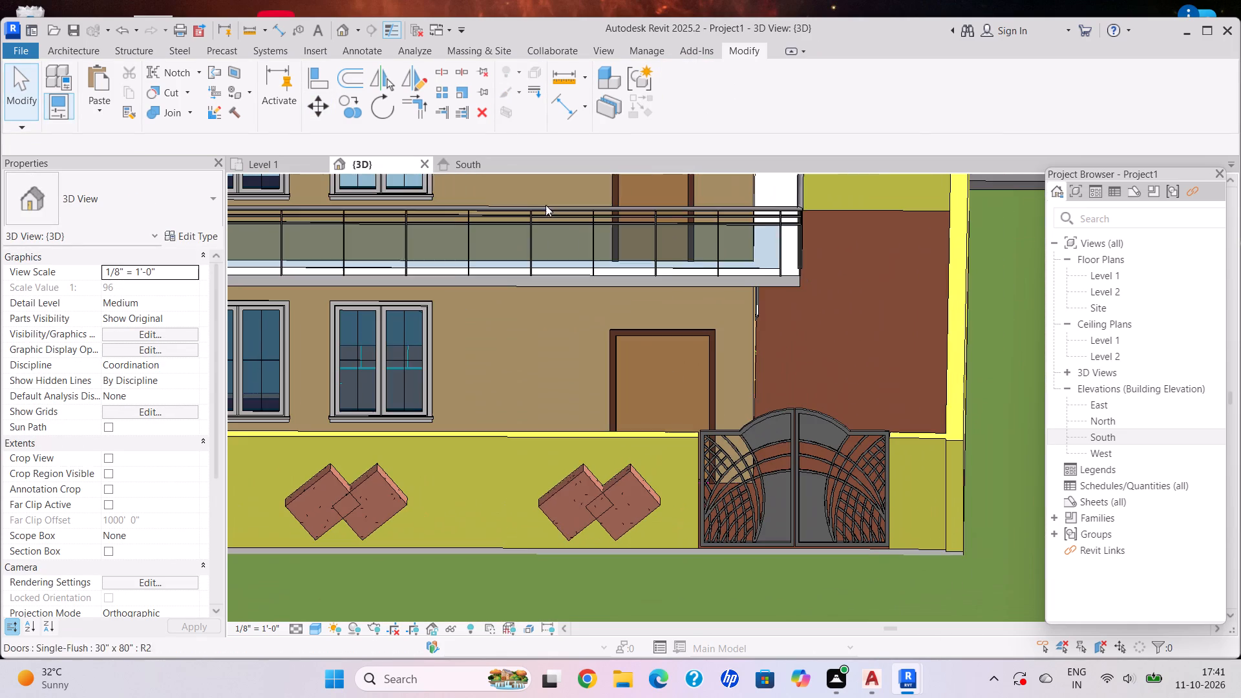
pyautogui.scroll(-3, 878, 439)
pyautogui.moveTo(878, 438); pyautogui.dragTo(761, 392, button='middle')
pyautogui.moveTo(773, 372); pyautogui.dragTo(760, 367, button='middle')
pyautogui.middleClick(701, 352)
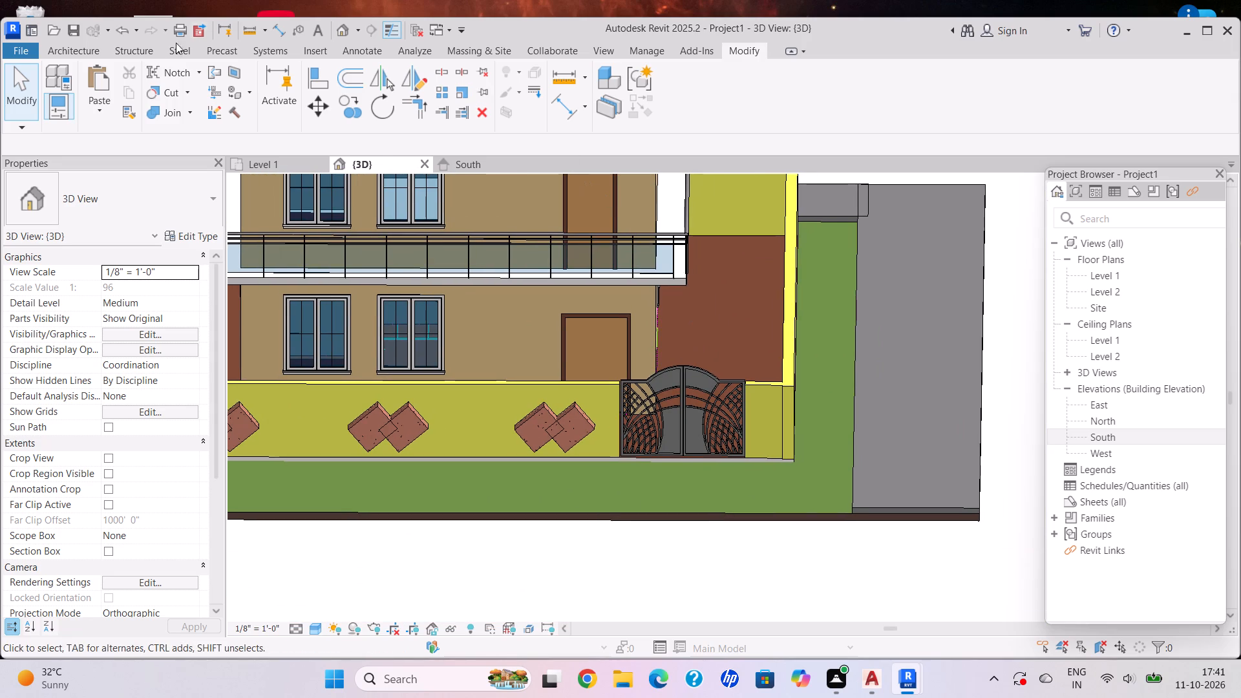
# Load the Audi_RS3_Sportback_-_Car_Automobile_Vehicle_13896 family from the cars folder for component placement.
pyautogui.click(94, 47)
pyautogui.click(184, 107)
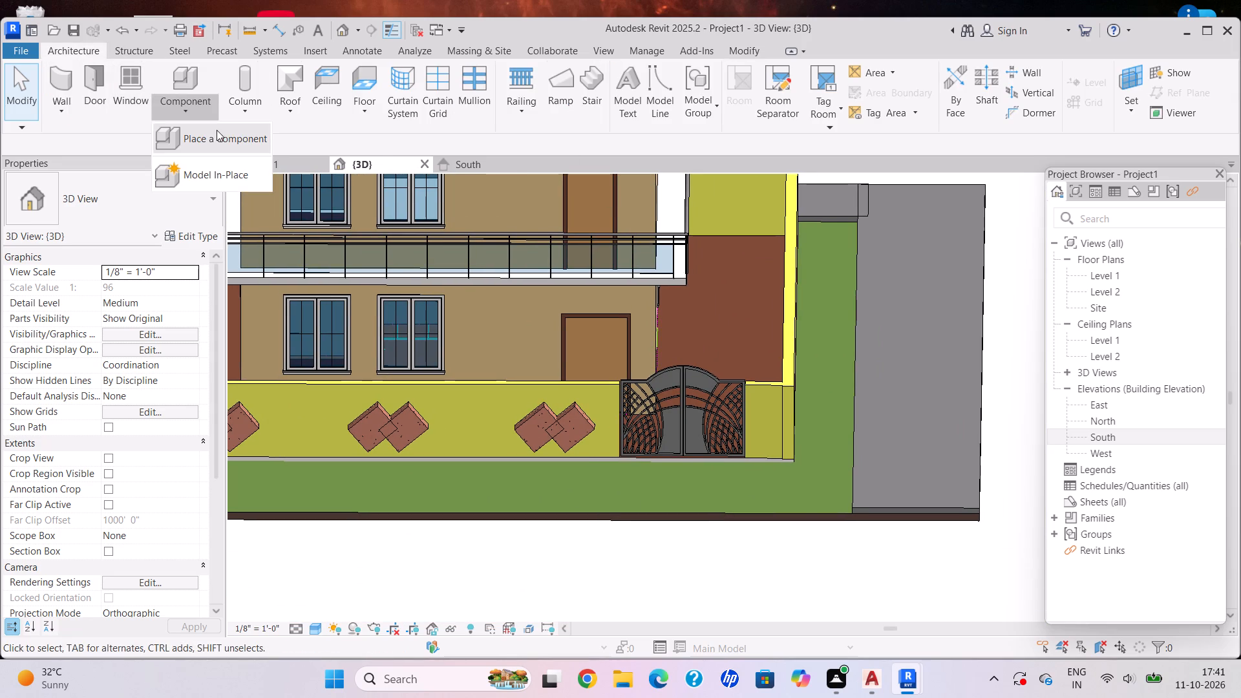
pyautogui.click(217, 130)
pyautogui.click(674, 109)
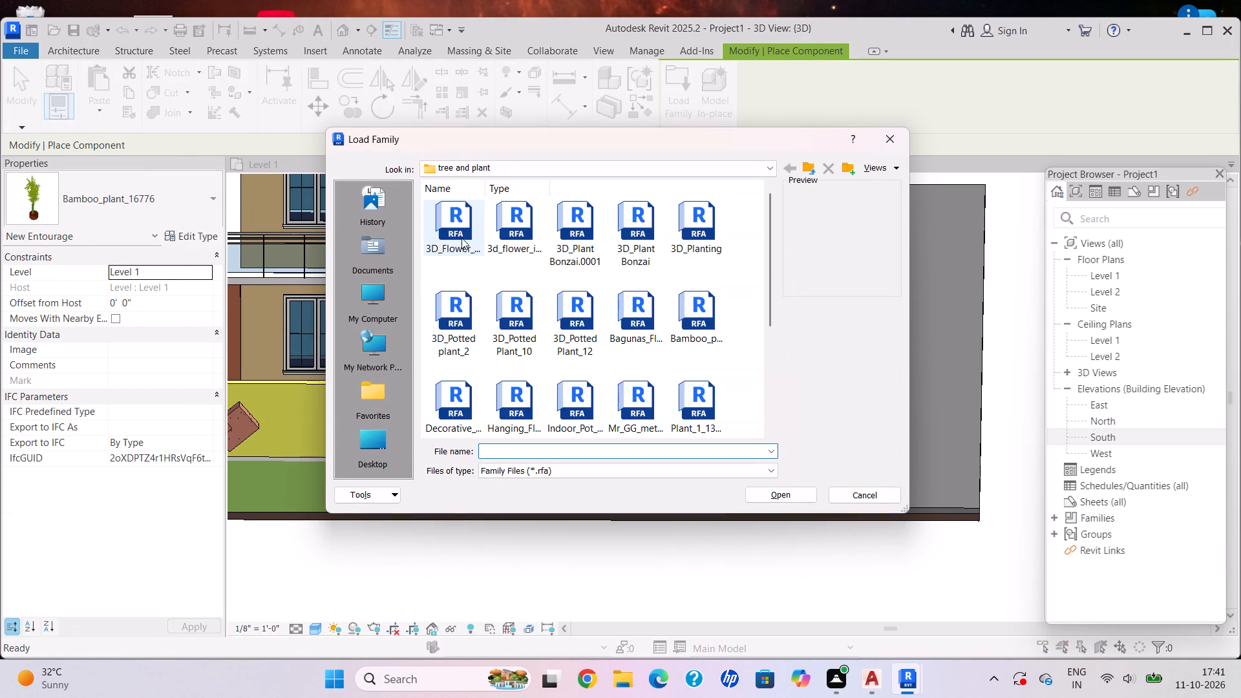
pyautogui.click(374, 250)
pyautogui.doubleClick(705, 321)
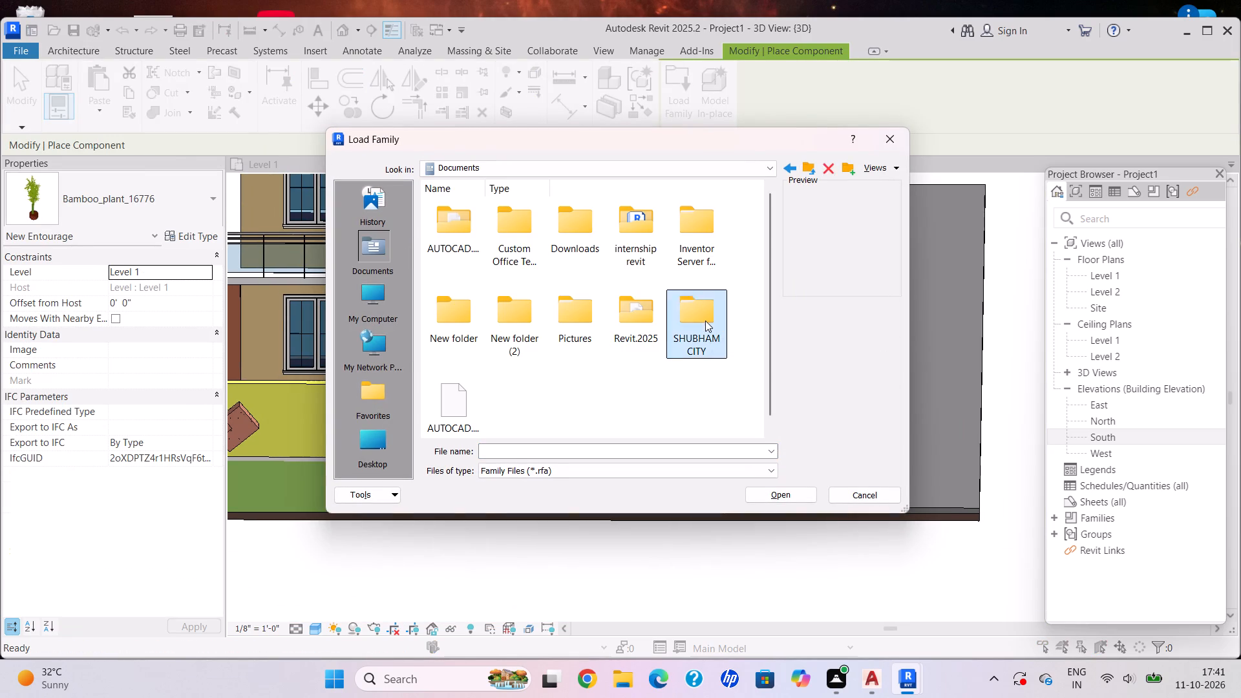
pyautogui.scroll(-3, 732, 385)
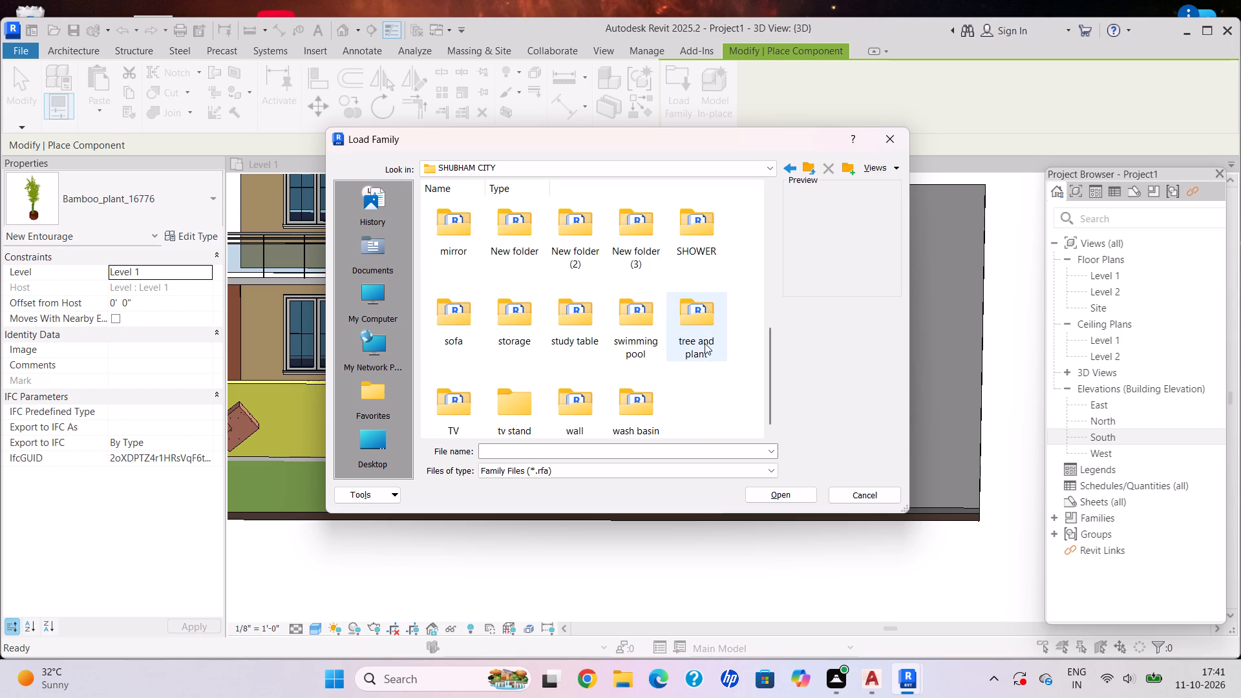
pyautogui.click(700, 329)
pyautogui.scroll(3, 692, 255)
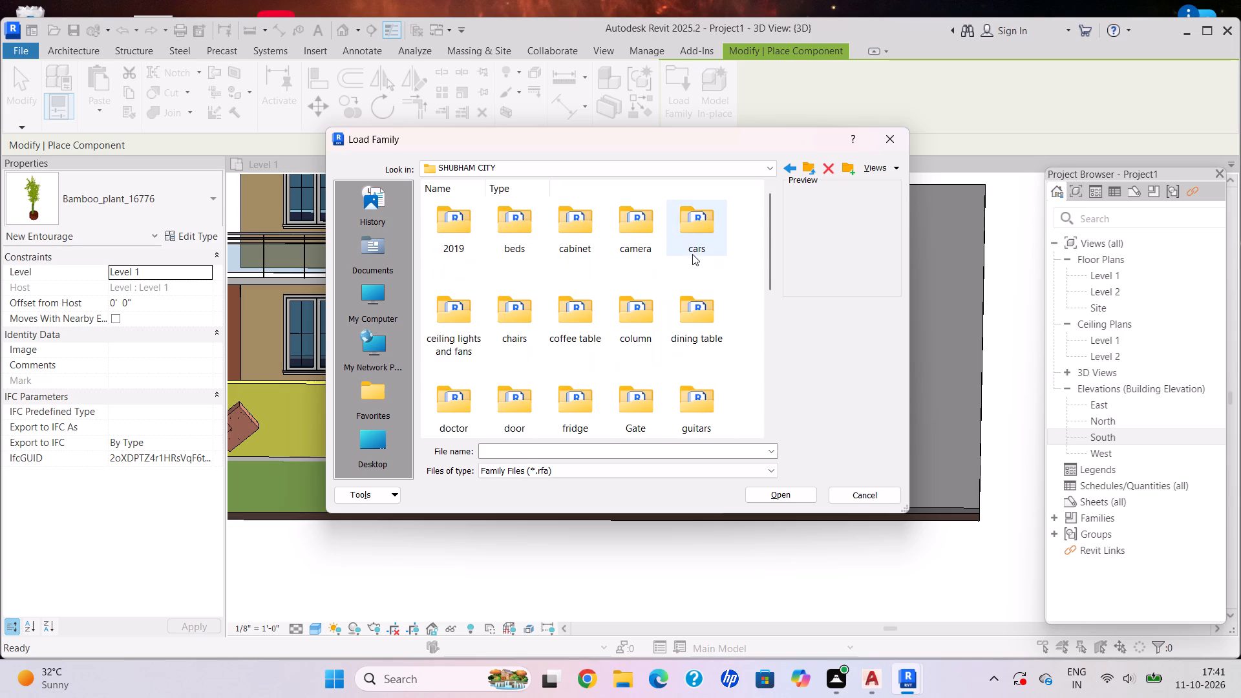
pyautogui.doubleClick(699, 235)
pyautogui.click(688, 232)
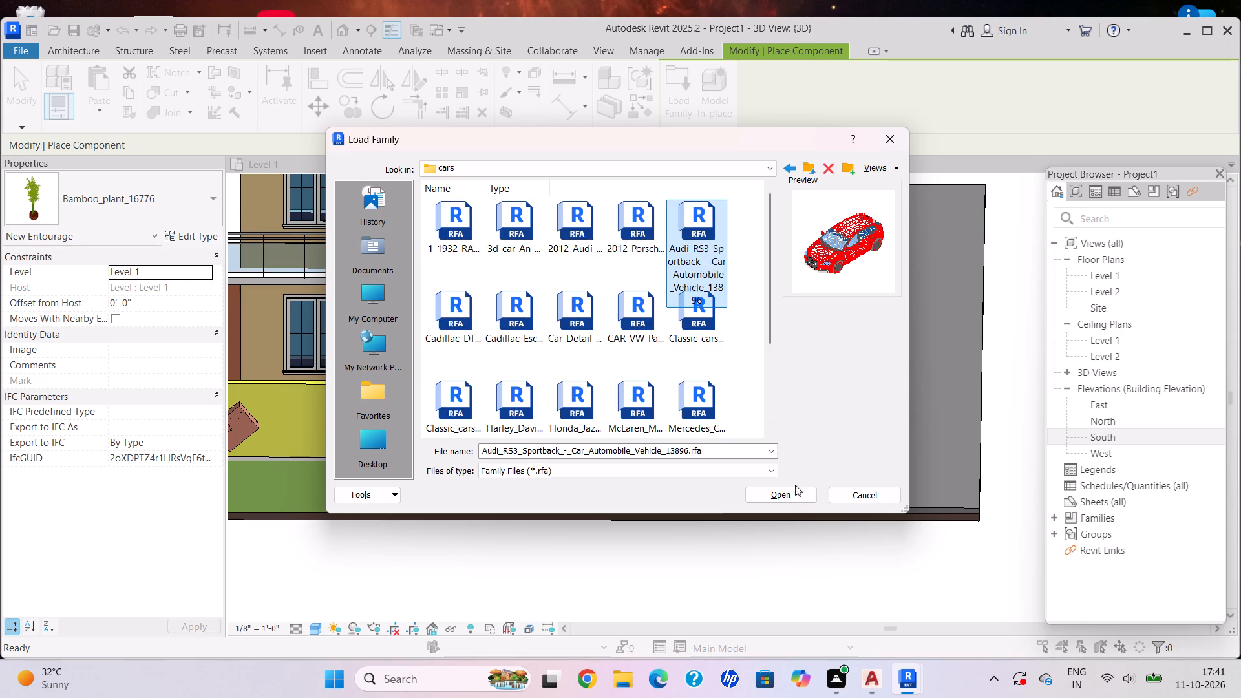
pyautogui.click(792, 490)
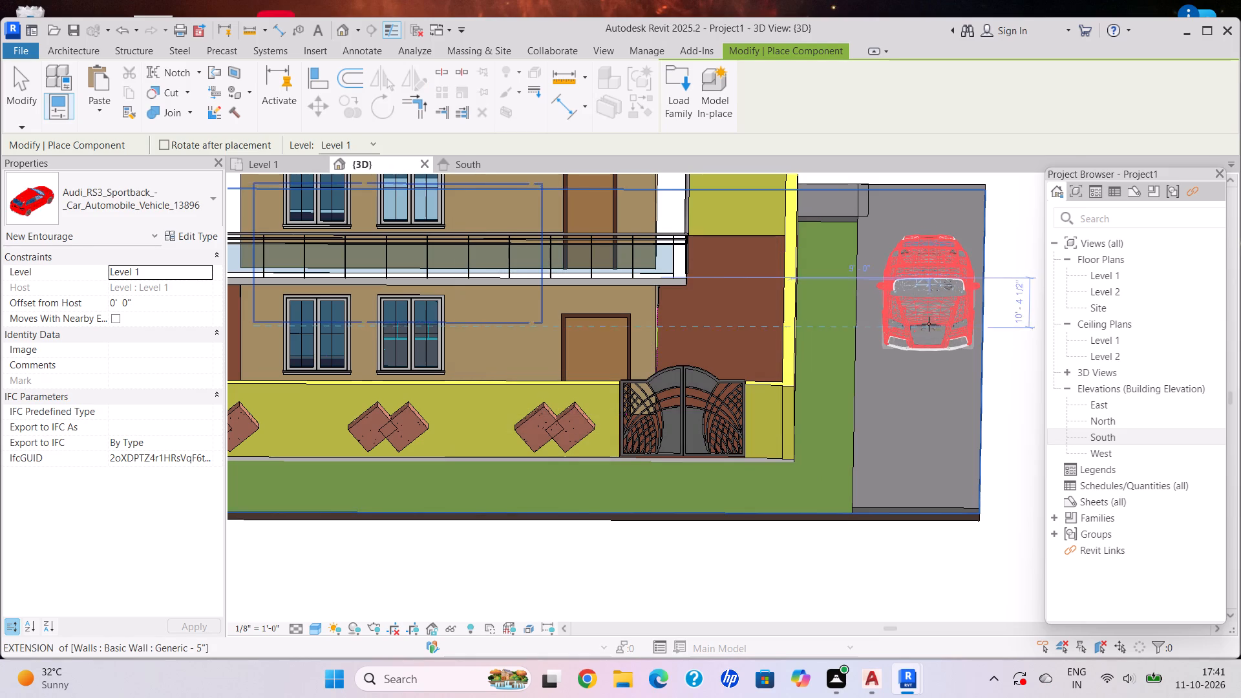
# Rotate the Audi car before placement and place it on the grey road strip outside the gate-side boundary wall.
pyautogui.press('space')
pyautogui.press('space')
pyautogui.middleClick(926, 322)
pyautogui.moveTo(858, 385); pyautogui.dragTo(811, 447, button='middle')
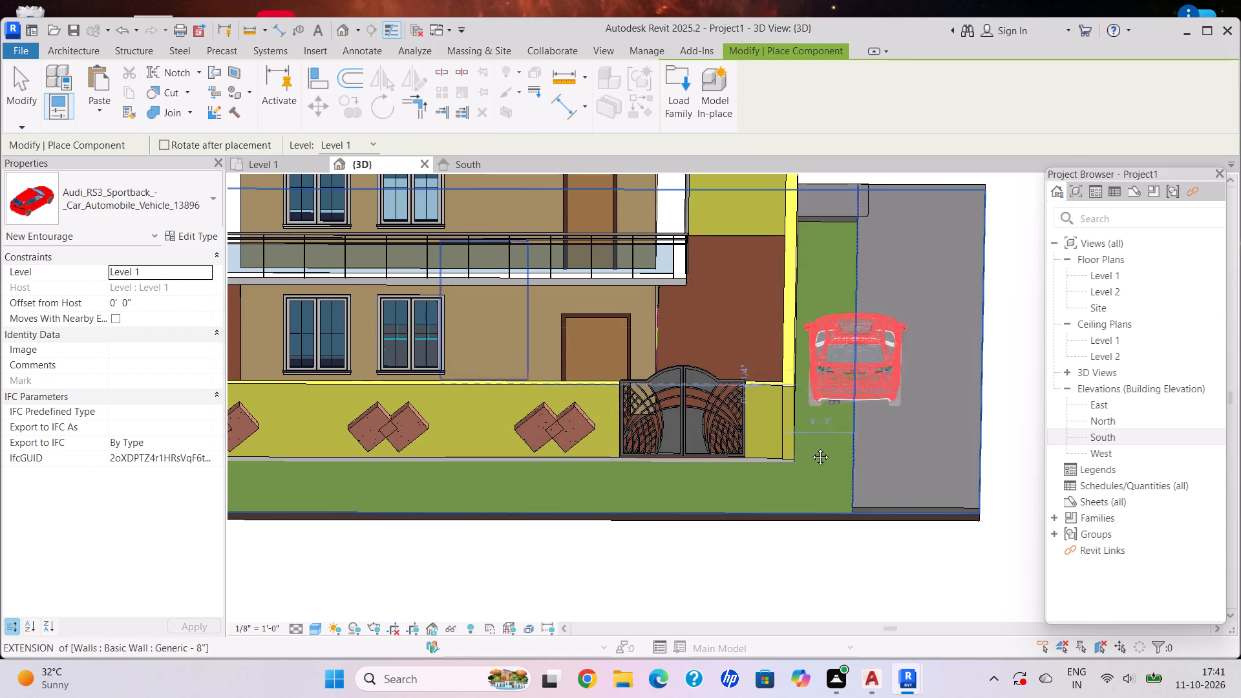
pyautogui.moveTo(811, 447); pyautogui.dragTo(809, 451, button='middle')
pyautogui.scroll(4, 847, 392)
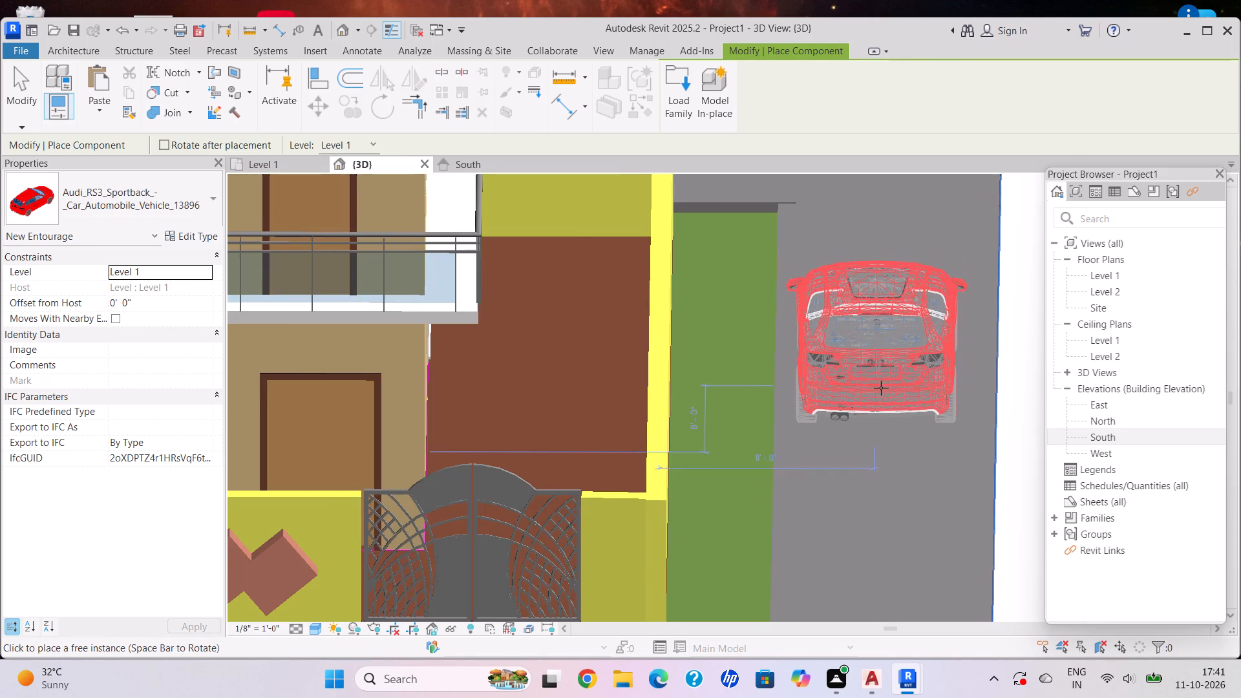
pyautogui.click(886, 397)
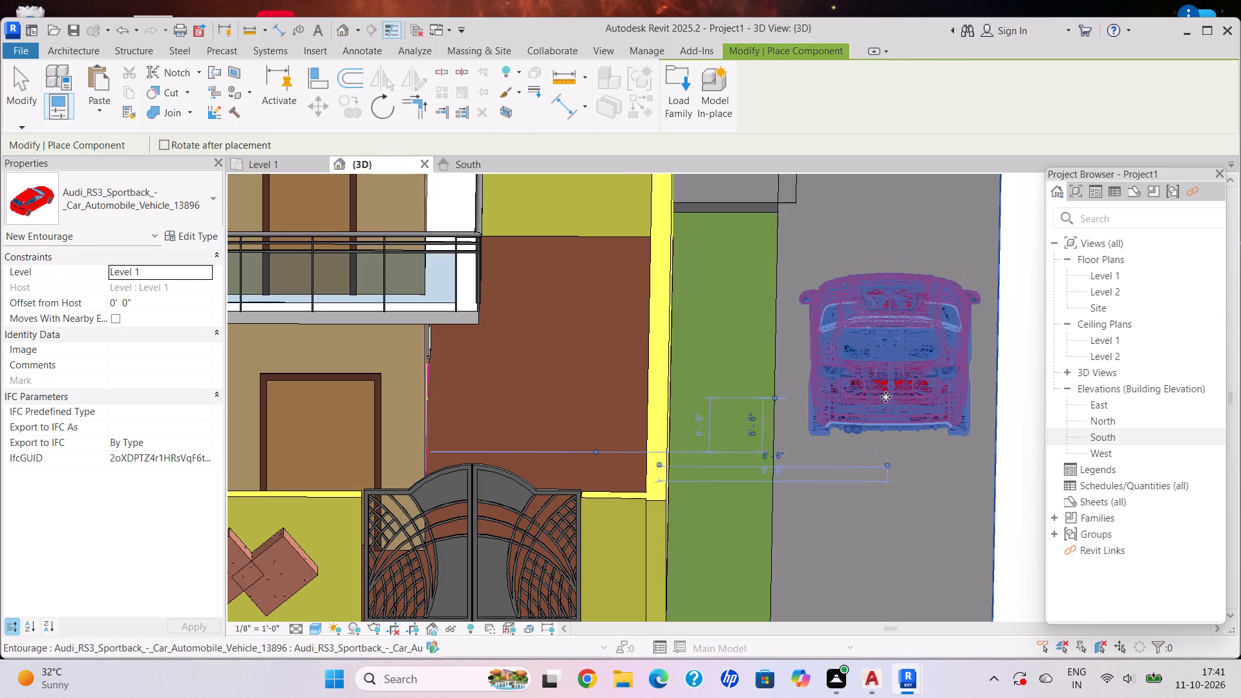
pyautogui.press('Escape')
pyautogui.press('Escape')
pyautogui.press('Escape')
pyautogui.press('Escape')
# Restart component placement and load the Bamboo_plant_16776 family from the tree and plant folder.
pyautogui.scroll(-7, 761, 445)
pyautogui.keyDown('shift'); pyautogui.moveTo(803, 441); pyautogui.dragTo(753, 423, button='middle'); pyautogui.keyUp('shift')
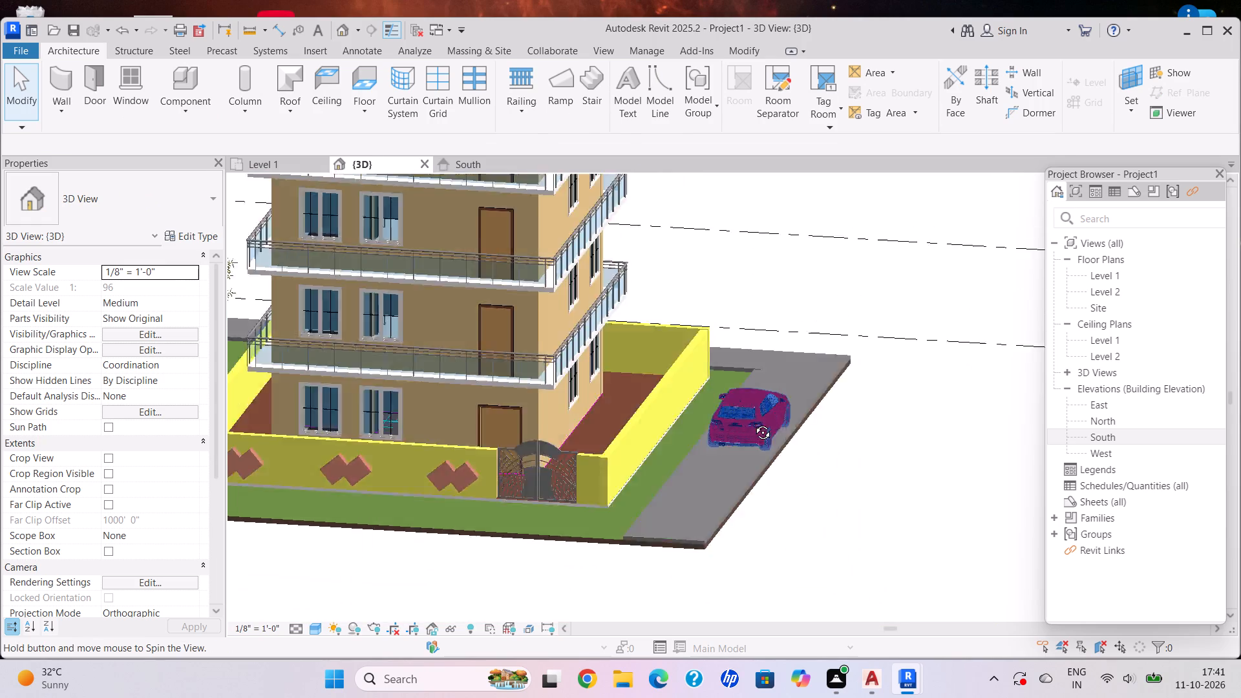
pyautogui.keyDown('shift'); pyautogui.moveTo(753, 423); pyautogui.dragTo(736, 424, button='middle'); pyautogui.keyUp('shift')
pyautogui.keyDown('shift'); pyautogui.moveTo(680, 464); pyautogui.dragTo(639, 520, button='middle'); pyautogui.keyUp('shift')
pyautogui.scroll(-2, 644, 451)
pyautogui.keyDown('shift'); pyautogui.moveTo(663, 451); pyautogui.dragTo(667, 451, button='middle'); pyautogui.keyUp('shift')
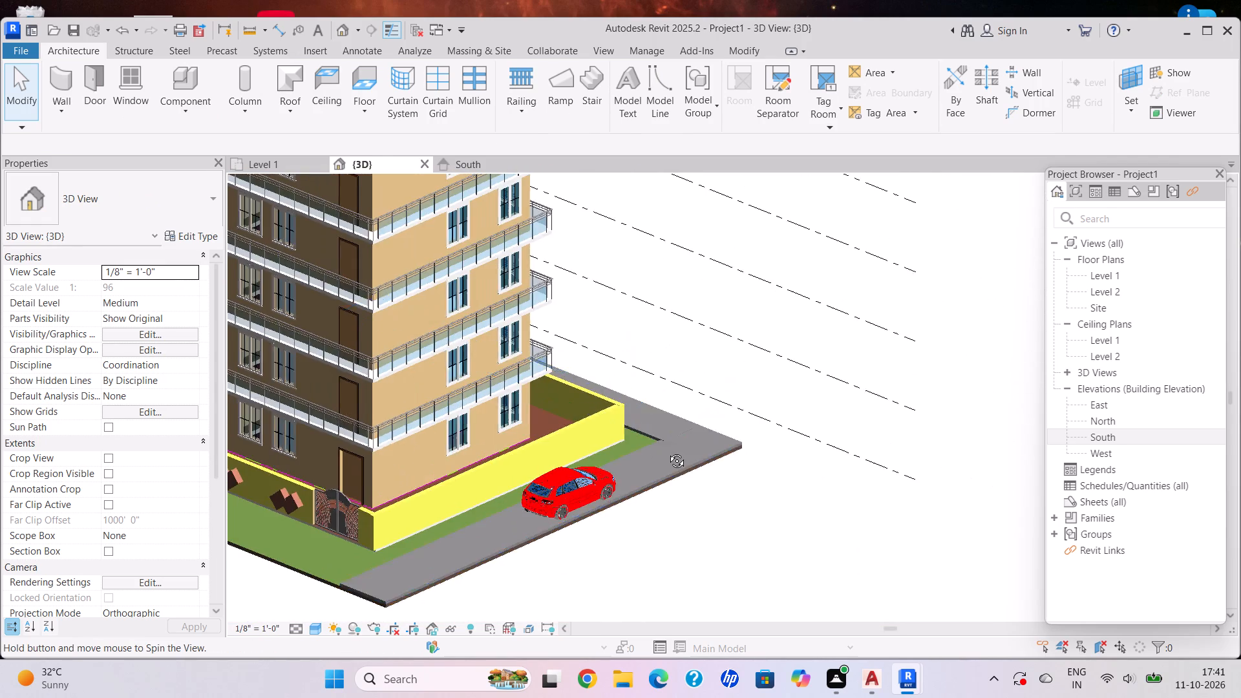
pyautogui.keyDown('shift'); pyautogui.moveTo(667, 451); pyautogui.dragTo(596, 520, button='middle'); pyautogui.keyUp('shift')
pyautogui.click(184, 115)
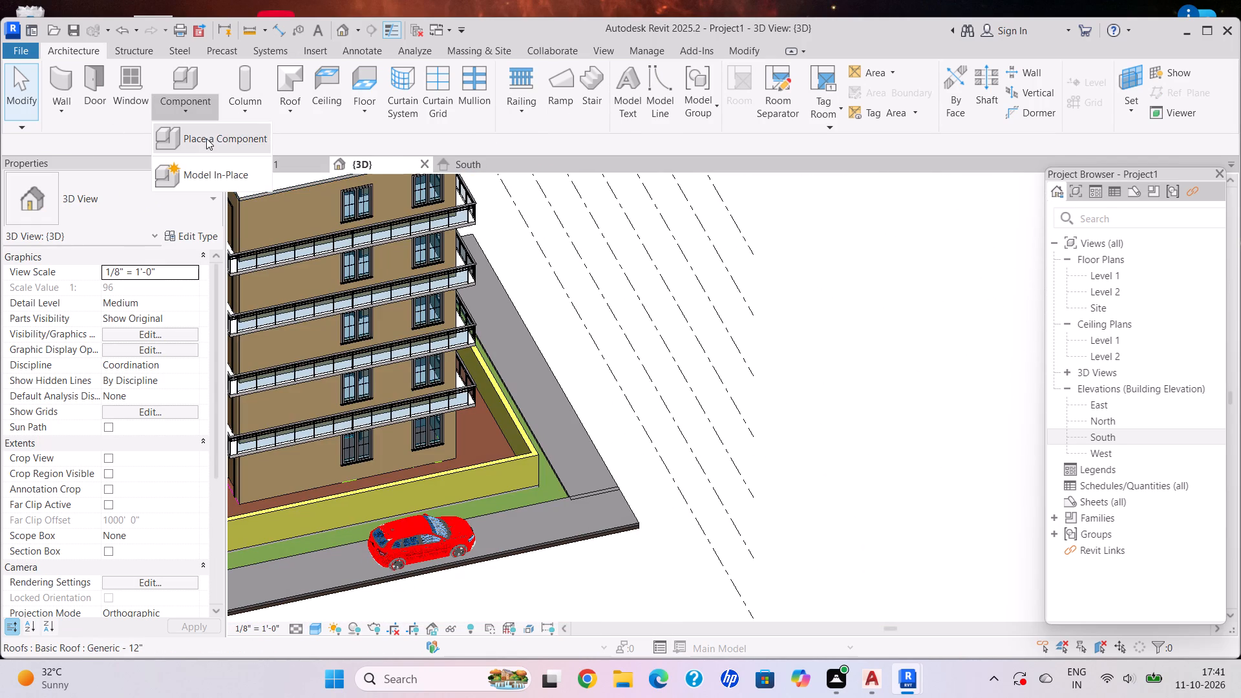
pyautogui.click(206, 138)
pyautogui.click(688, 114)
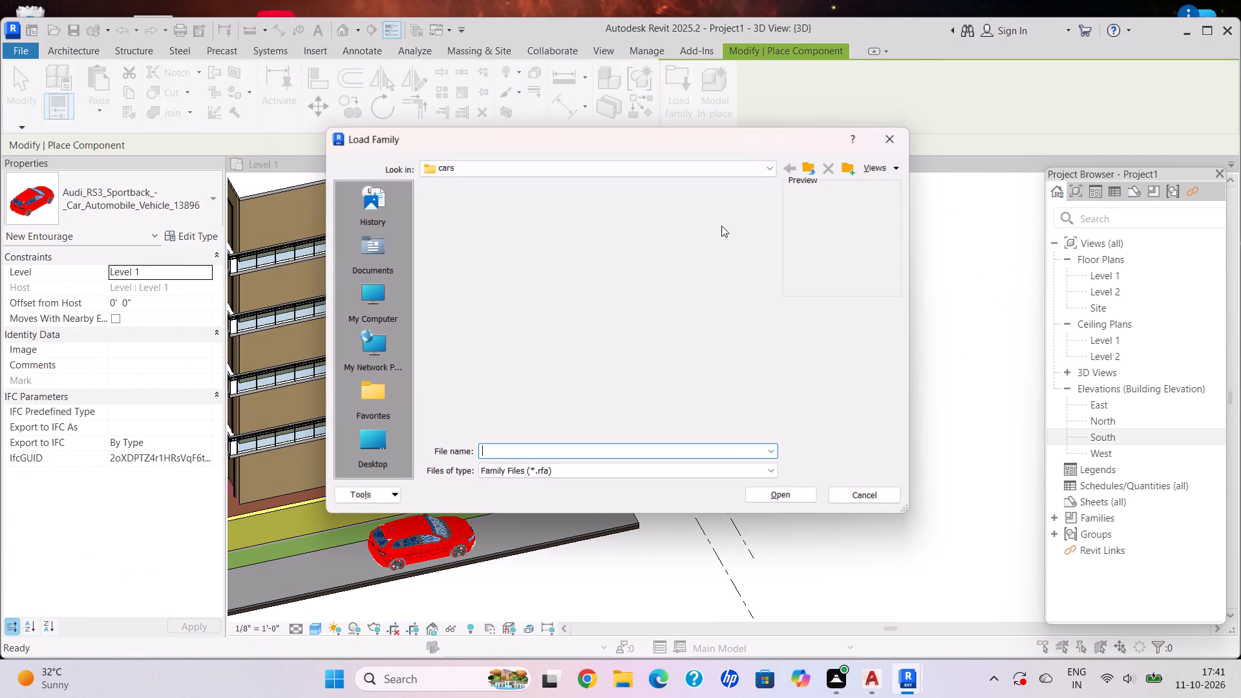
pyautogui.click(376, 243)
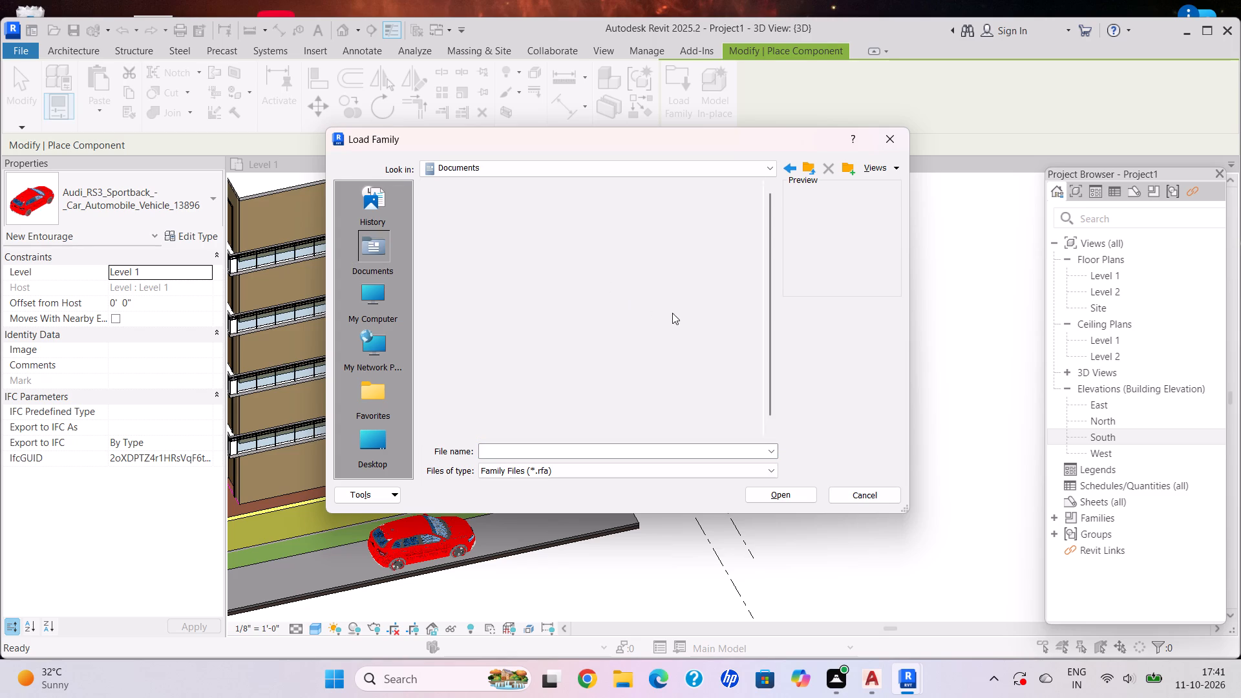
pyautogui.doubleClick(703, 323)
pyautogui.scroll(-4, 703, 330)
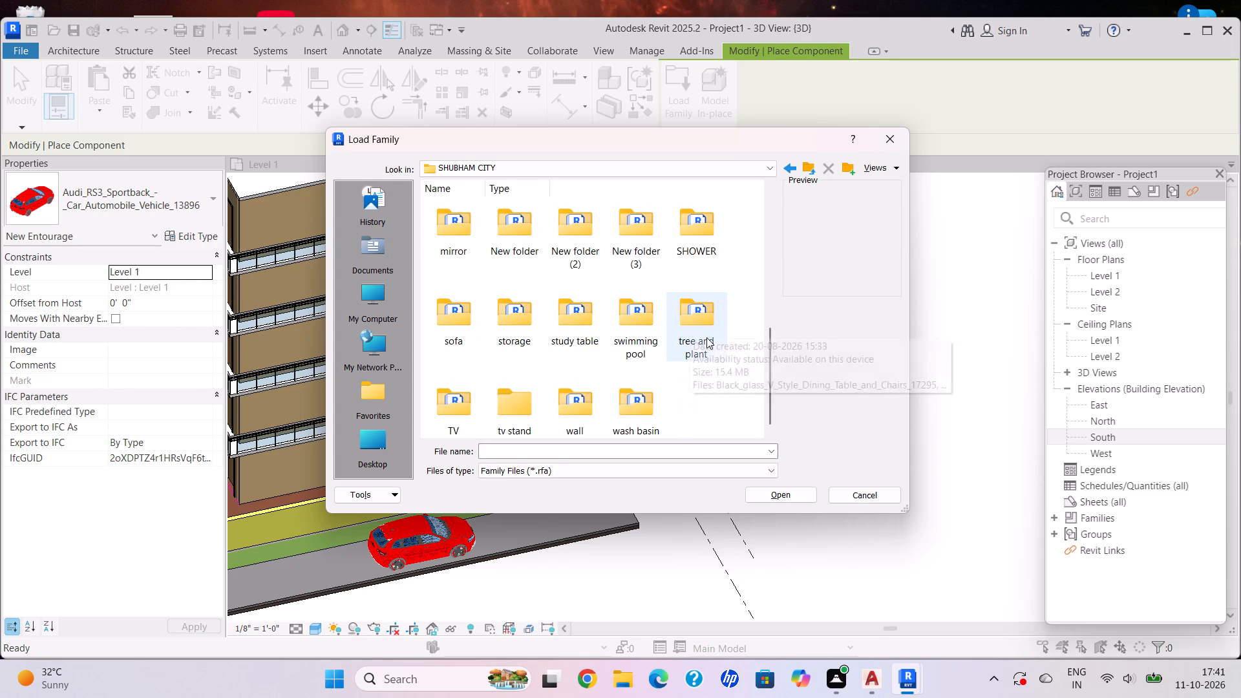
pyautogui.scroll(-2, 706, 337)
pyautogui.doubleClick(699, 339)
pyautogui.doubleClick(686, 309)
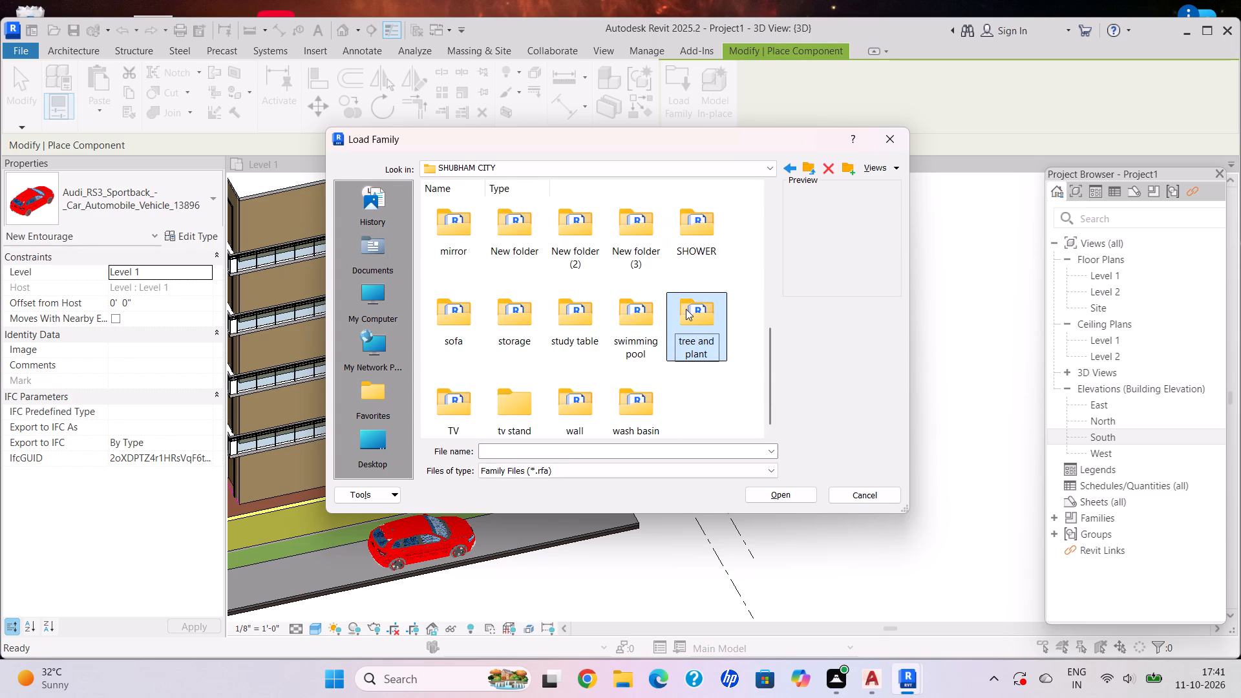
pyautogui.doubleClick(710, 316)
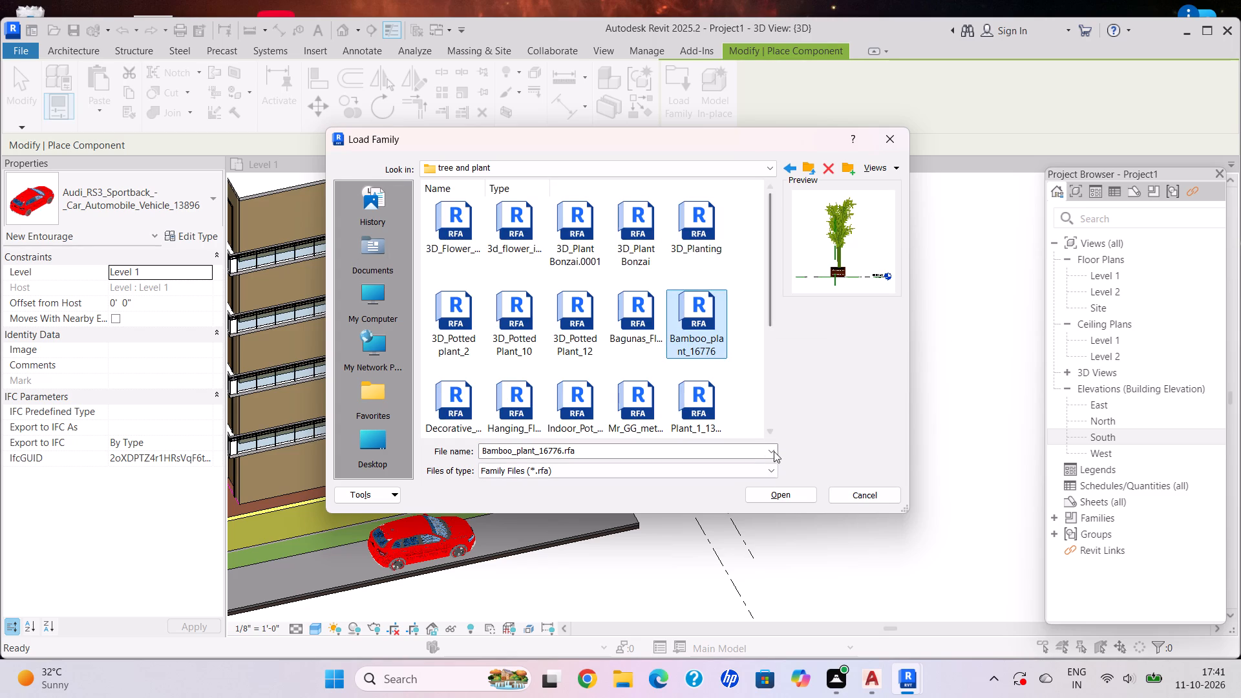
pyautogui.click(779, 496)
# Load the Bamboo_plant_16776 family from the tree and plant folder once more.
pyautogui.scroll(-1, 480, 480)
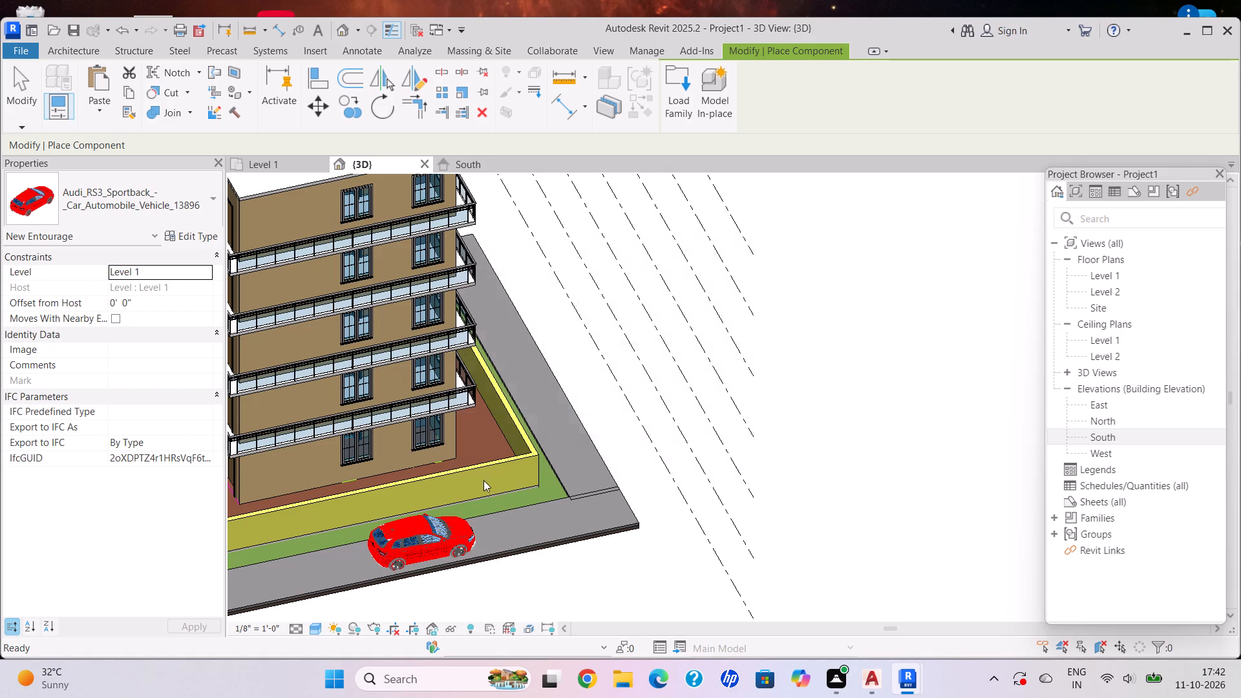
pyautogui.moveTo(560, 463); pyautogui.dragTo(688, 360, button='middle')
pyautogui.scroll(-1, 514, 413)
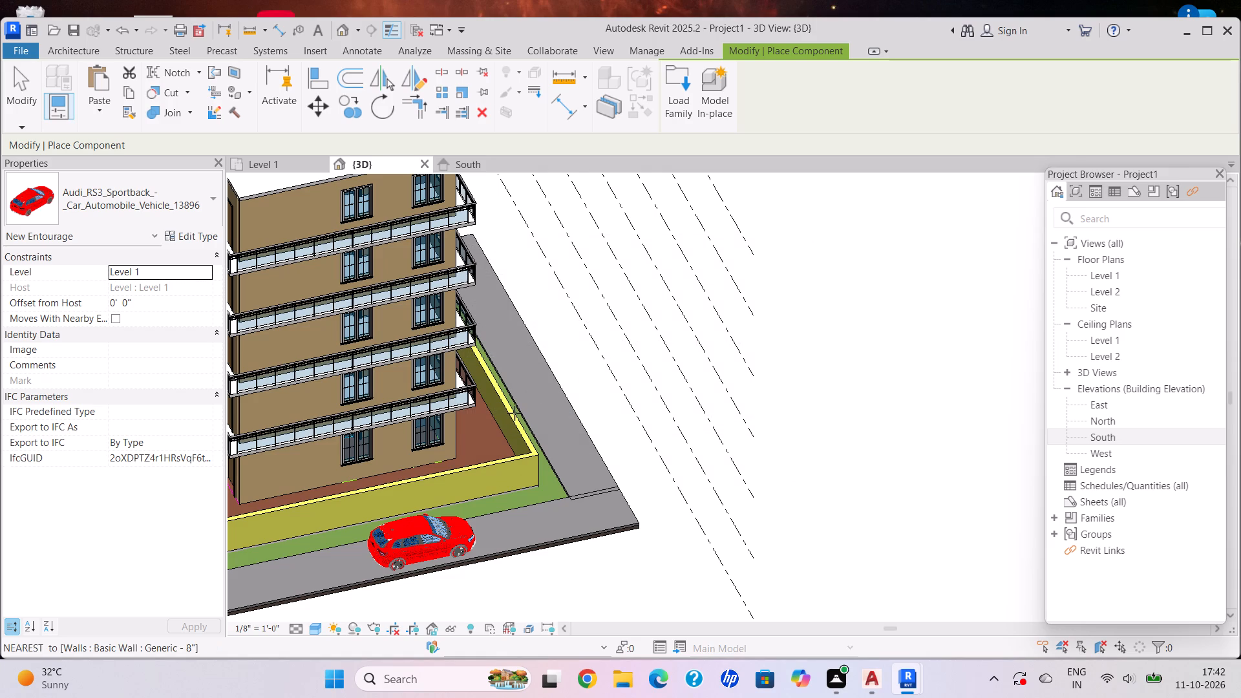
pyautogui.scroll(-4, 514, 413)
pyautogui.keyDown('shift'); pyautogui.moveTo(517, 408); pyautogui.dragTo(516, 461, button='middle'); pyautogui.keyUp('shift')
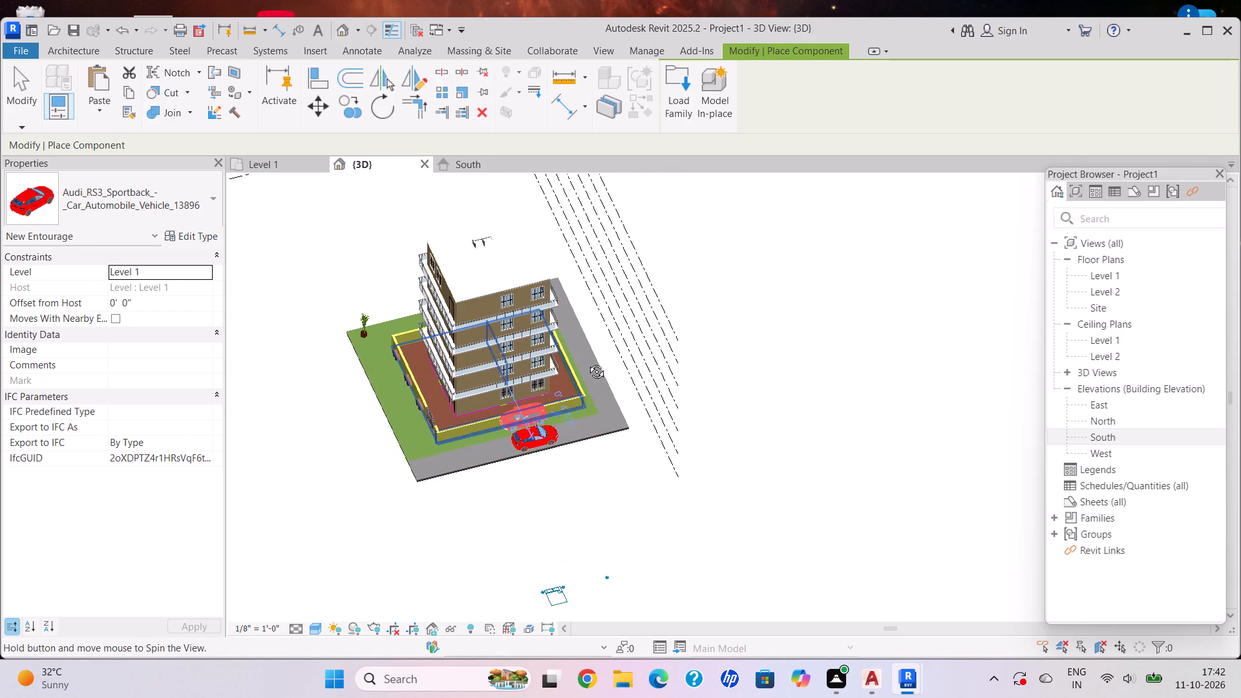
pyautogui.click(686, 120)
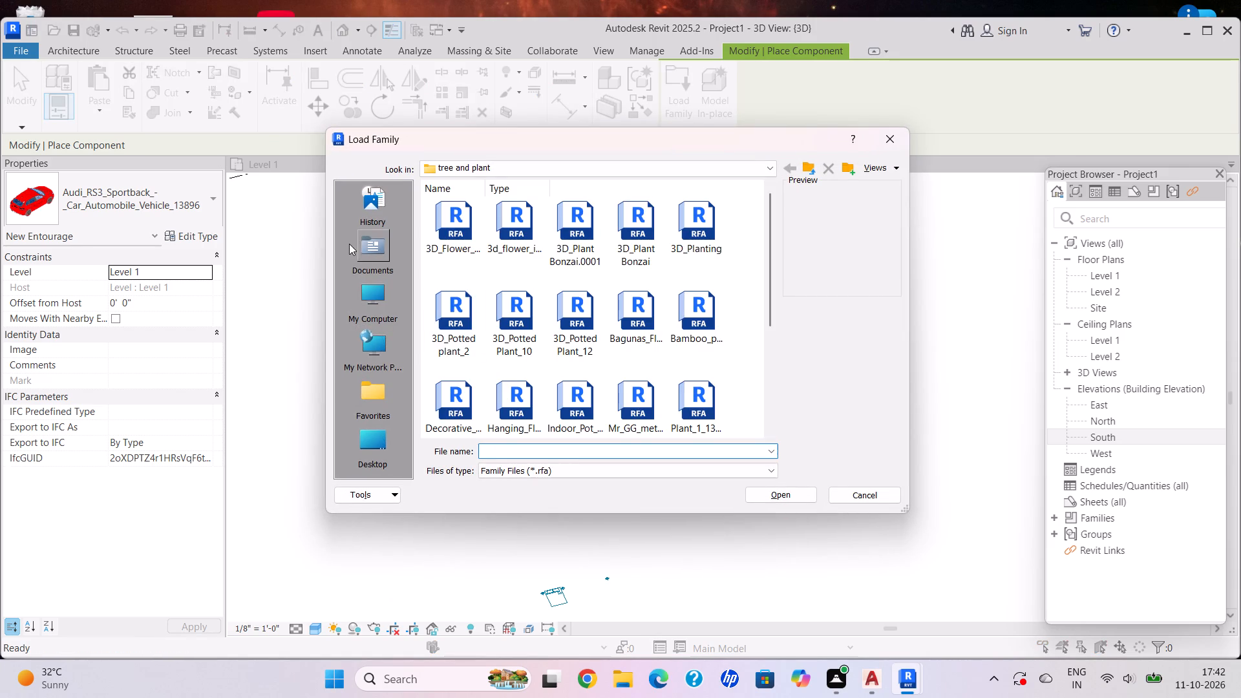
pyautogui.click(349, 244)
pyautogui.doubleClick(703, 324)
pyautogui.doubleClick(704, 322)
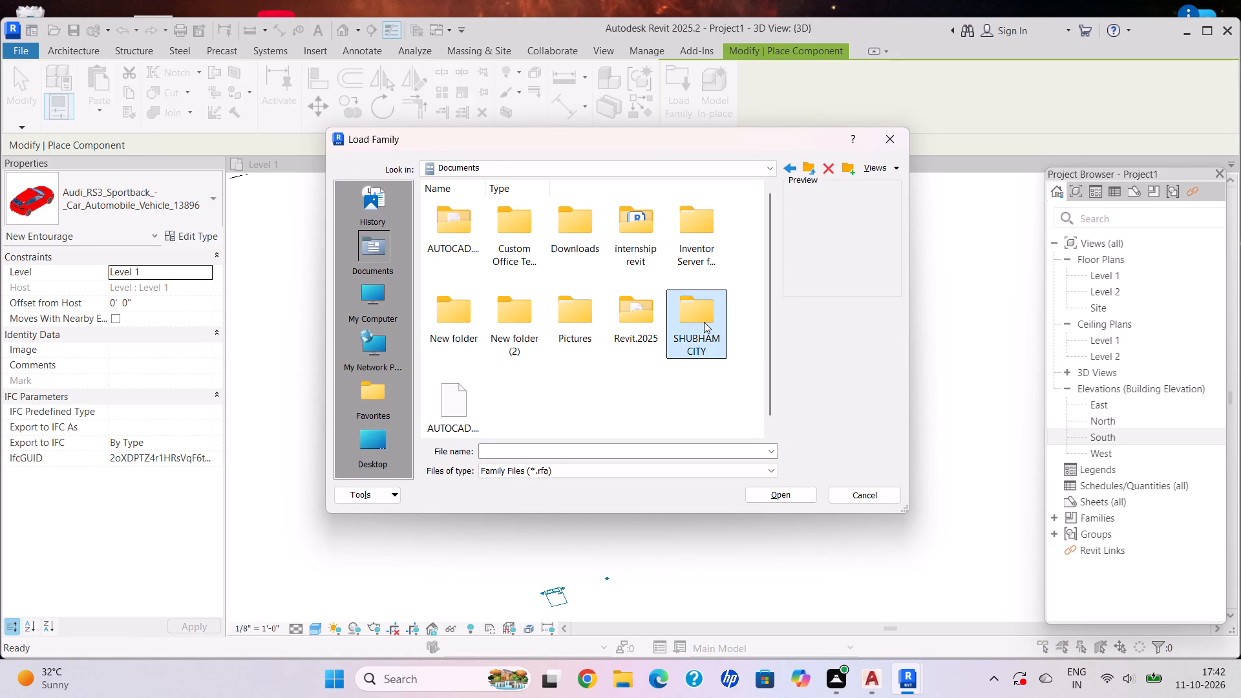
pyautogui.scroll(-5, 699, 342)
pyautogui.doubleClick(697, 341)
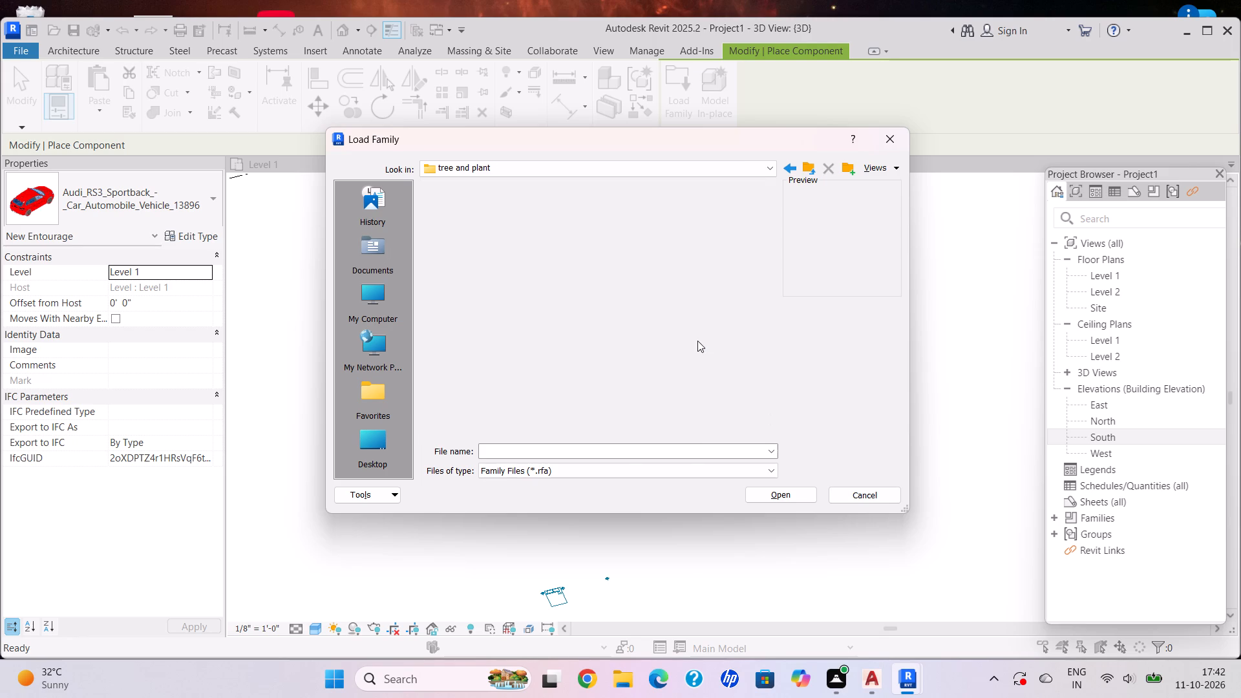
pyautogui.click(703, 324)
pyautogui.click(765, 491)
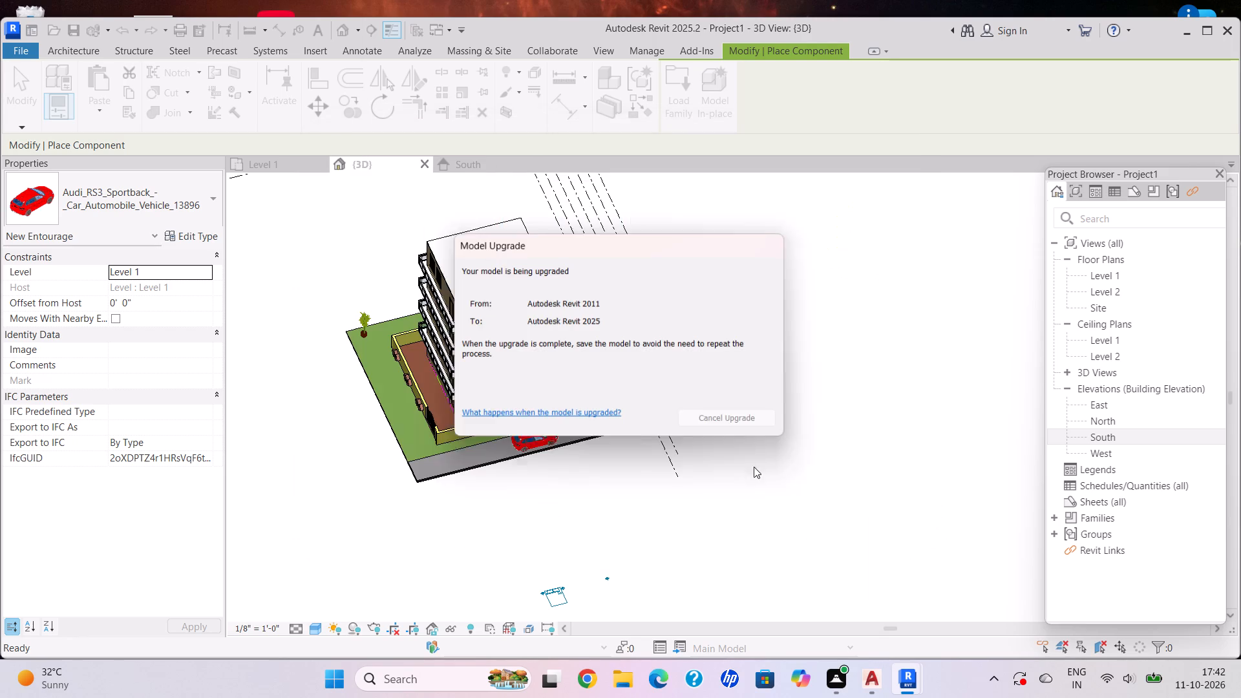
# Place a Bamboo_plant_16776 on the grass strip outside the boundary wall corner where the two grey roads meet.
pyautogui.scroll(4, 611, 396)
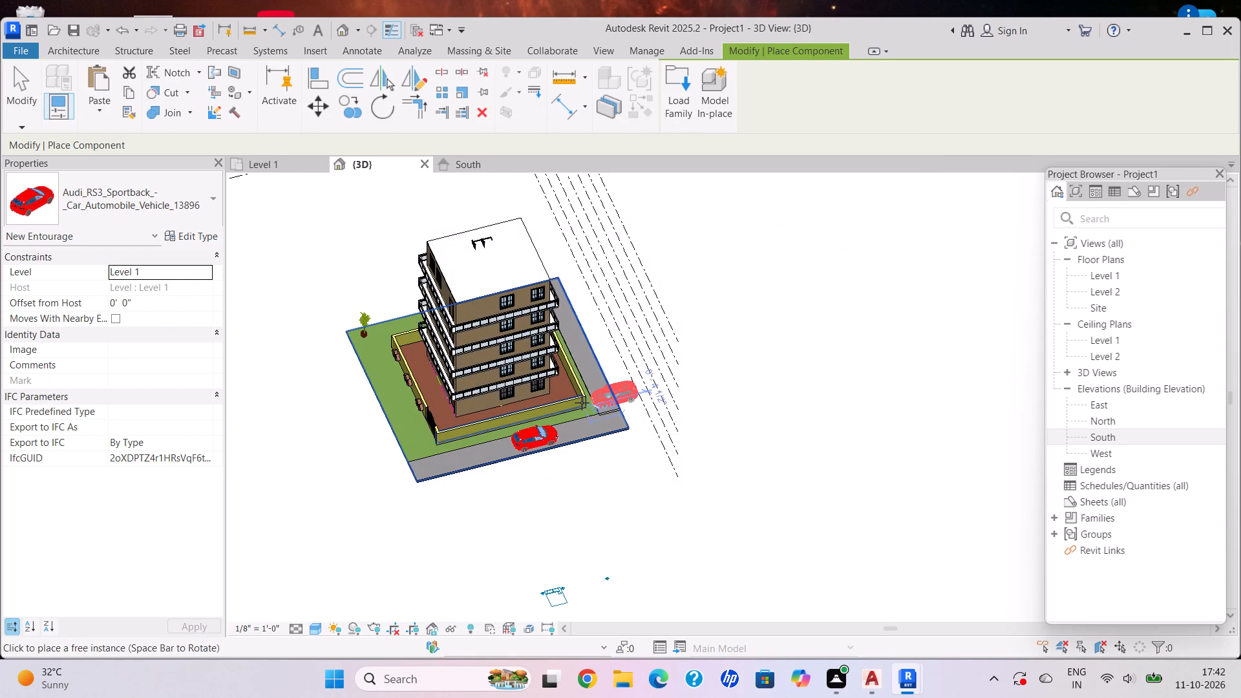
pyautogui.scroll(3, 588, 408)
pyautogui.click(162, 193)
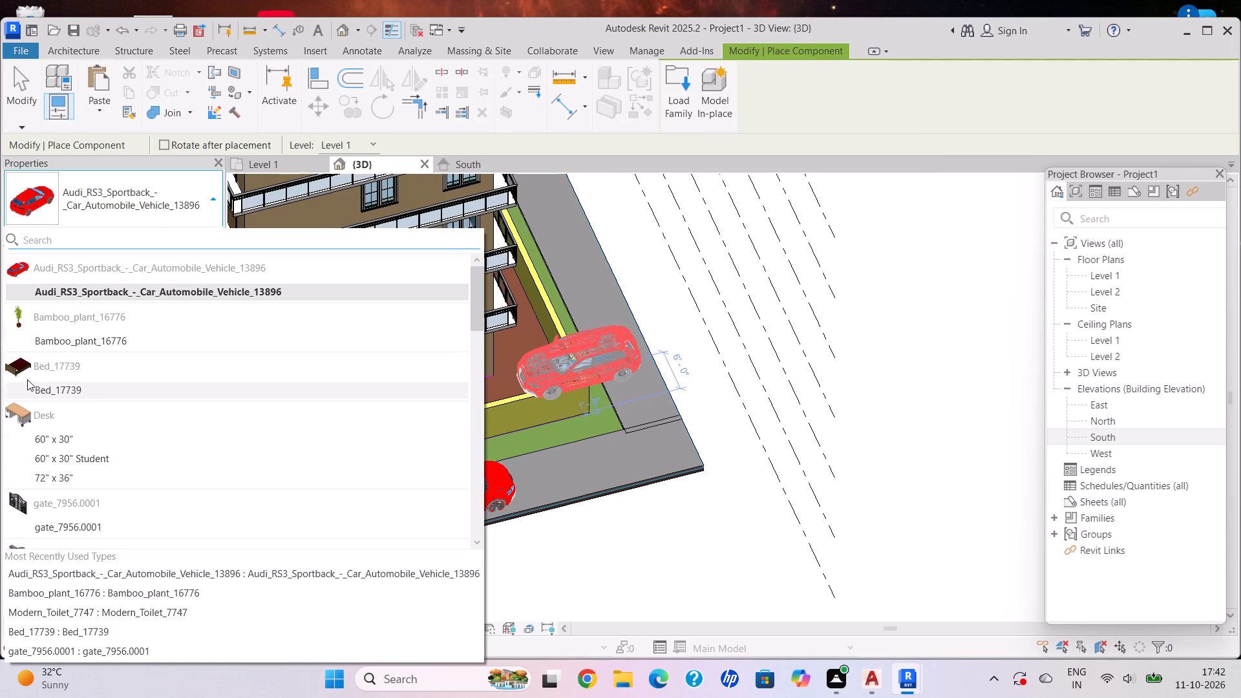
pyautogui.click(31, 339)
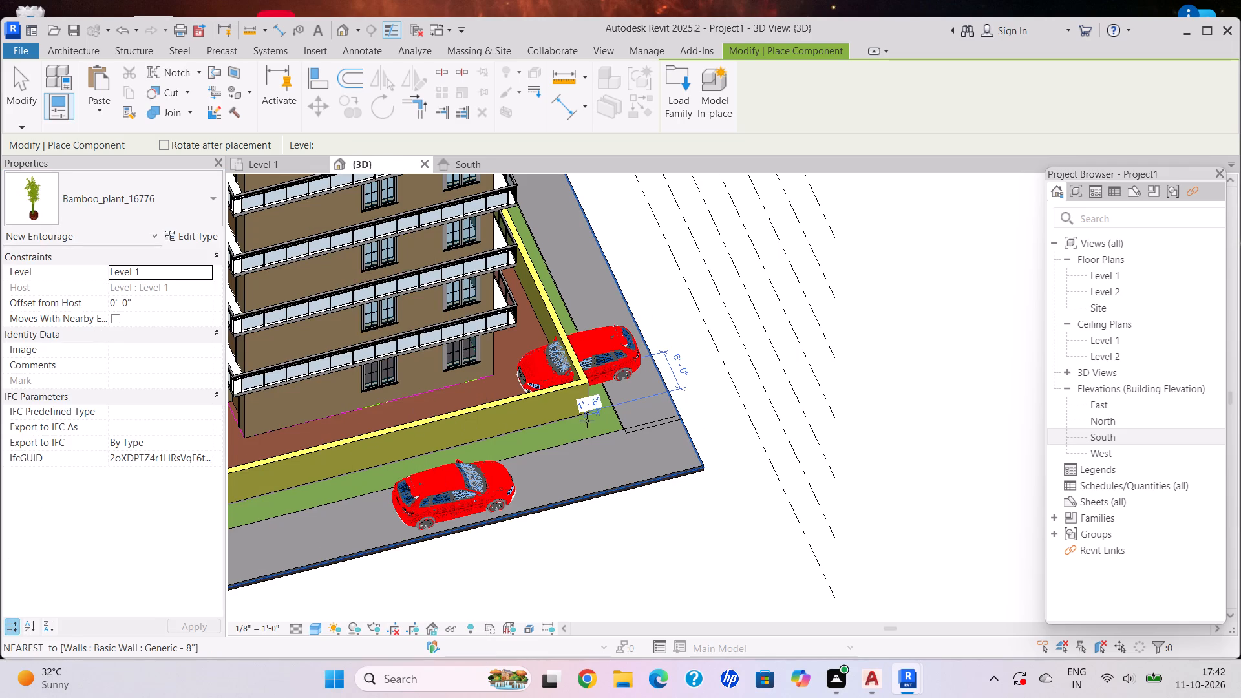
pyautogui.scroll(11, 587, 421)
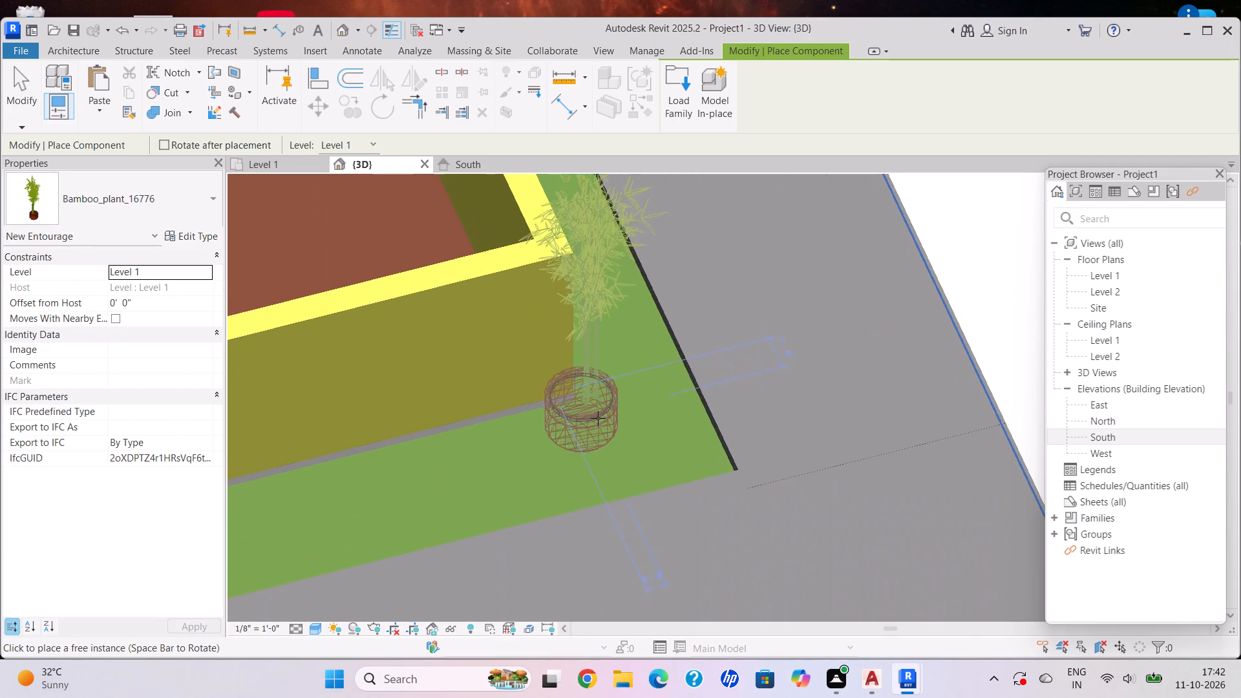
pyautogui.click(622, 436)
pyautogui.press('Escape')
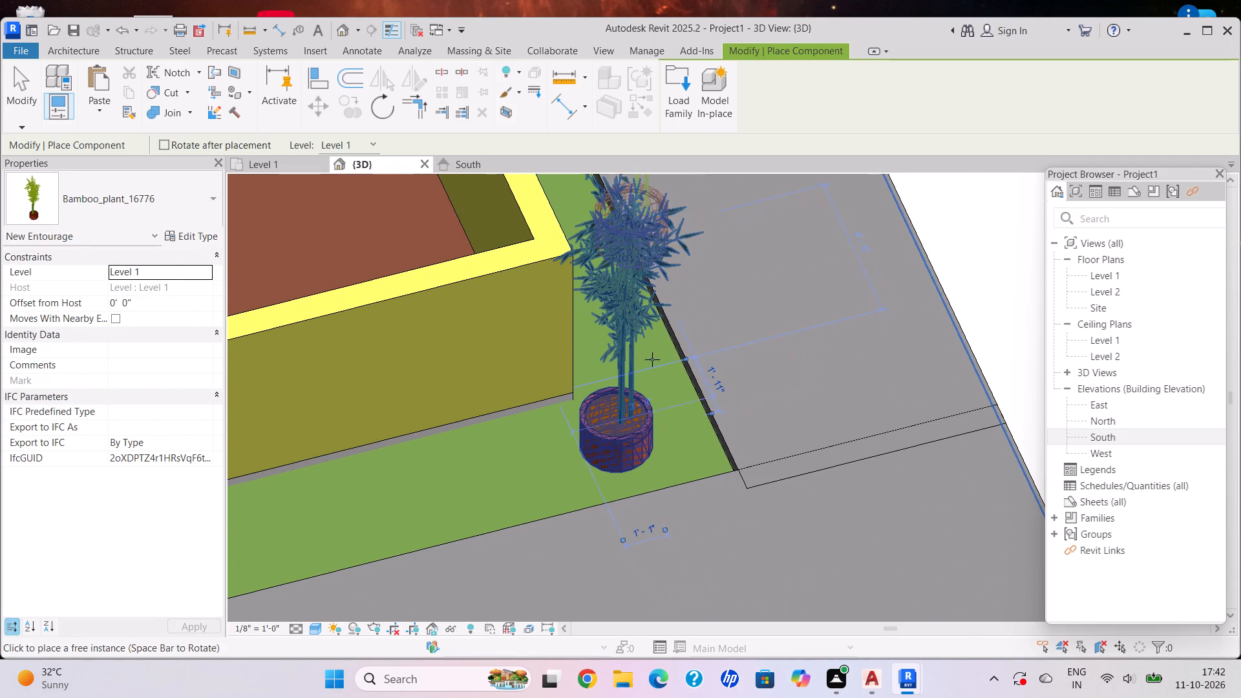
pyautogui.press('Escape')
pyautogui.press('Escape')
# Examine the finished building, boundary walls, gate, plants and car in the 3D view from several sides.
pyautogui.scroll(-11, 657, 382)
pyautogui.moveTo(467, 400); pyautogui.dragTo(504, 408, button='middle')
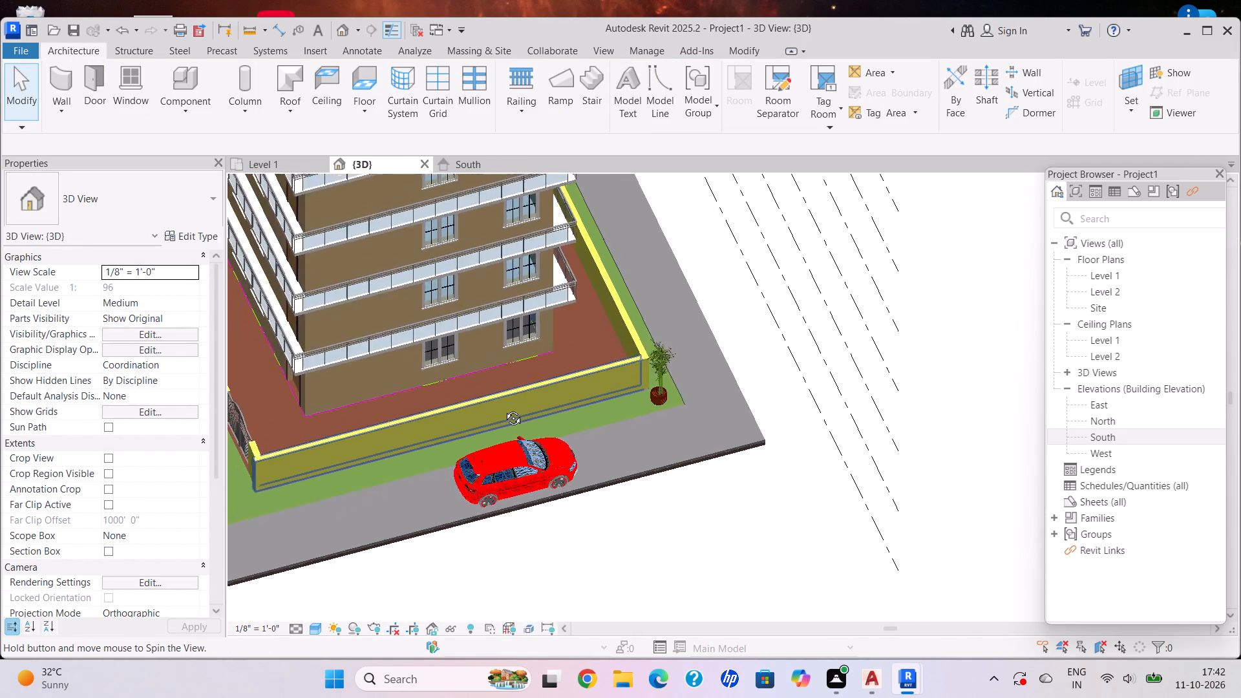
pyautogui.moveTo(504, 408); pyautogui.dragTo(599, 436, button='middle')
pyautogui.keyDown('shift'); pyautogui.moveTo(702, 375); pyautogui.dragTo(760, 331, button='middle'); pyautogui.keyUp('shift')
pyautogui.moveTo(743, 335); pyautogui.dragTo(739, 305, button='middle')
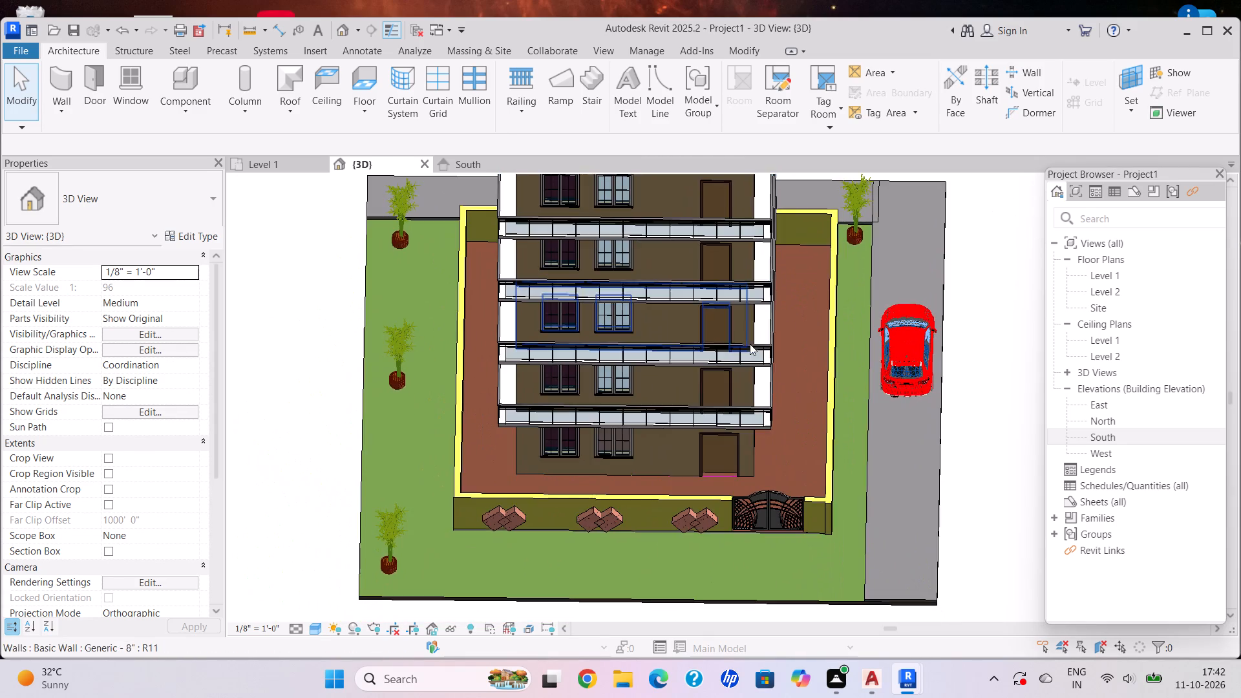
pyautogui.keyDown('shift'); pyautogui.moveTo(767, 357); pyautogui.dragTo(780, 338, button='middle'); pyautogui.keyUp('shift')
pyautogui.scroll(-2, 767, 326)
pyautogui.moveTo(759, 321); pyautogui.dragTo(642, 311, button='middle')
pyautogui.scroll(2, 773, 328)
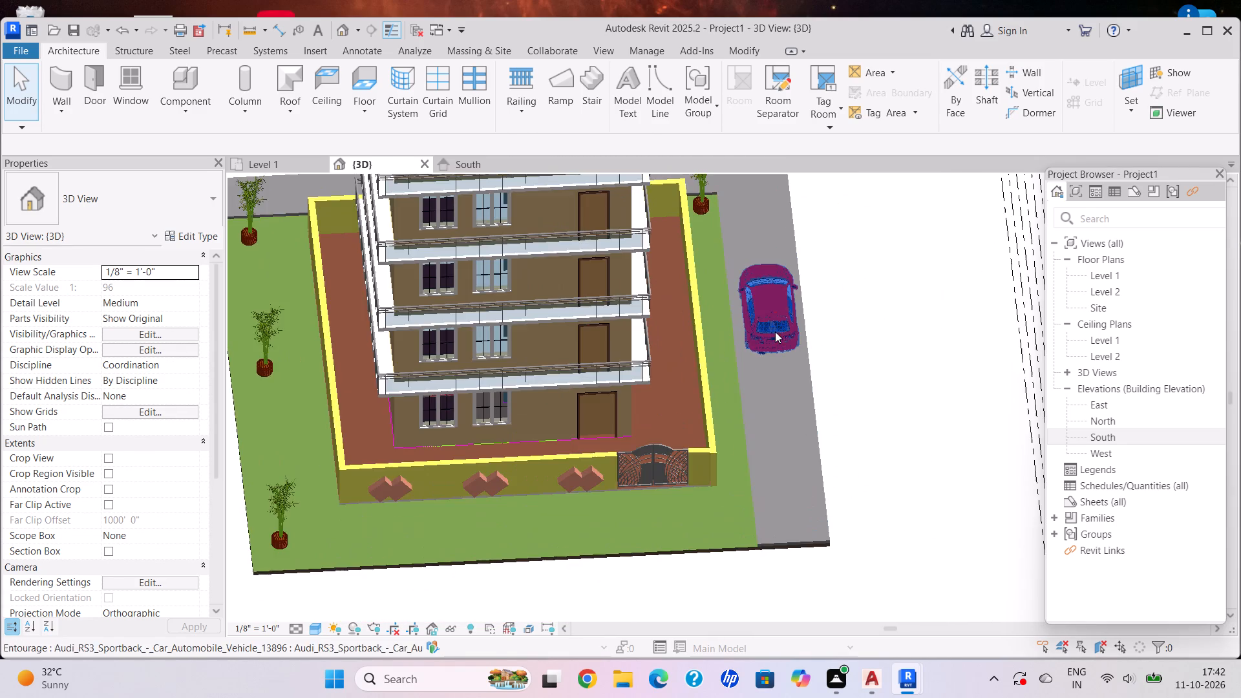
pyautogui.scroll(1, 763, 370)
pyautogui.scroll(-4, 761, 372)
pyautogui.keyDown('shift'); pyautogui.moveTo(748, 373); pyautogui.dragTo(748, 324, button='middle'); pyautogui.keyUp('shift')
pyautogui.scroll(5, 670, 428)
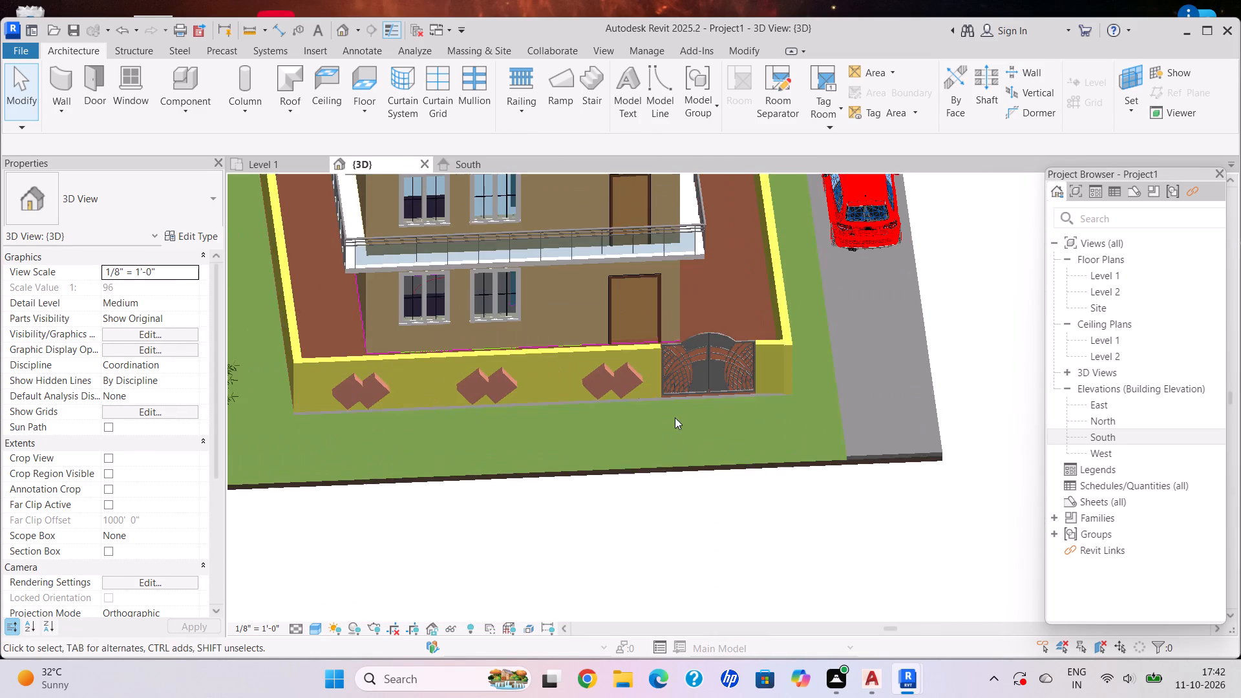
pyautogui.scroll(-3, 677, 334)
pyautogui.keyDown('shift'); pyautogui.moveTo(677, 334); pyautogui.dragTo(647, 240, button='middle'); pyautogui.keyUp('shift')
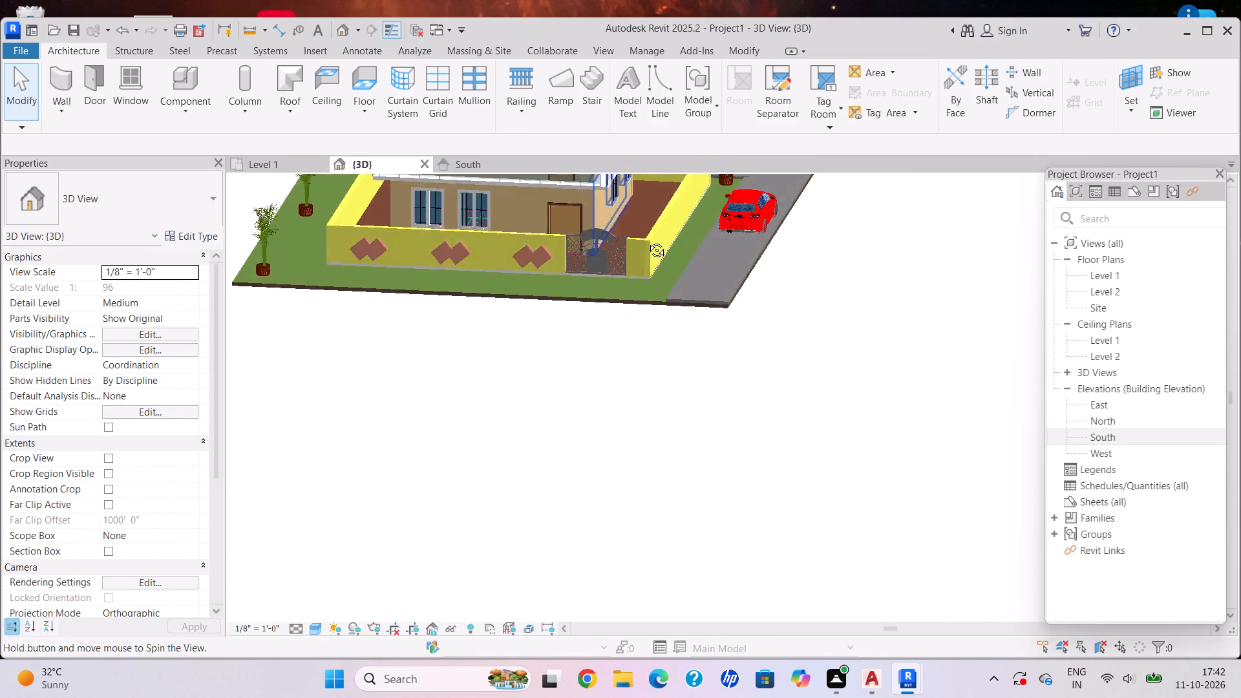
pyautogui.keyDown('shift'); pyautogui.moveTo(647, 240); pyautogui.dragTo(685, 389, button='middle'); pyautogui.keyUp('shift')
pyautogui.scroll(-3, 701, 323)
pyautogui.keyDown('shift'); pyautogui.moveTo(691, 307); pyautogui.dragTo(660, 341, button='middle'); pyautogui.keyUp('shift')
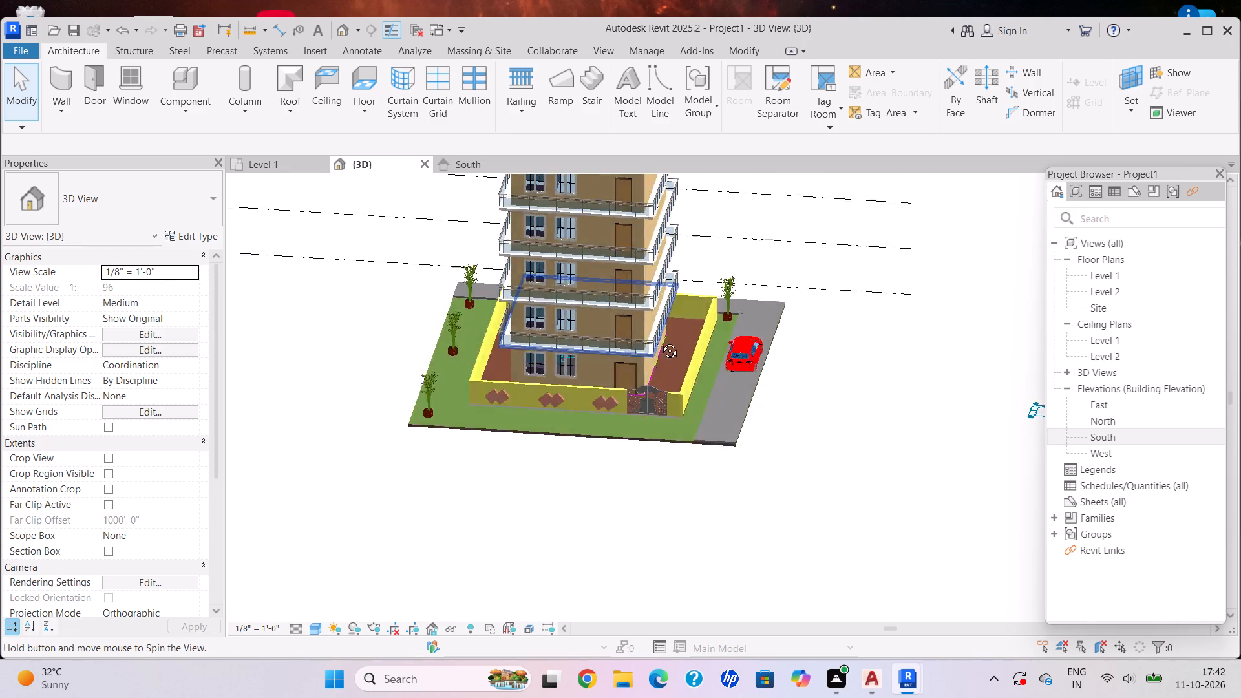
pyautogui.keyDown('shift'); pyautogui.moveTo(660, 341); pyautogui.dragTo(703, 410, button='middle'); pyautogui.keyUp('shift')
pyautogui.scroll(7, 650, 294)
pyautogui.keyDown('shift'); pyautogui.moveTo(697, 318); pyautogui.dragTo(683, 306, button='middle'); pyautogui.keyUp('shift')
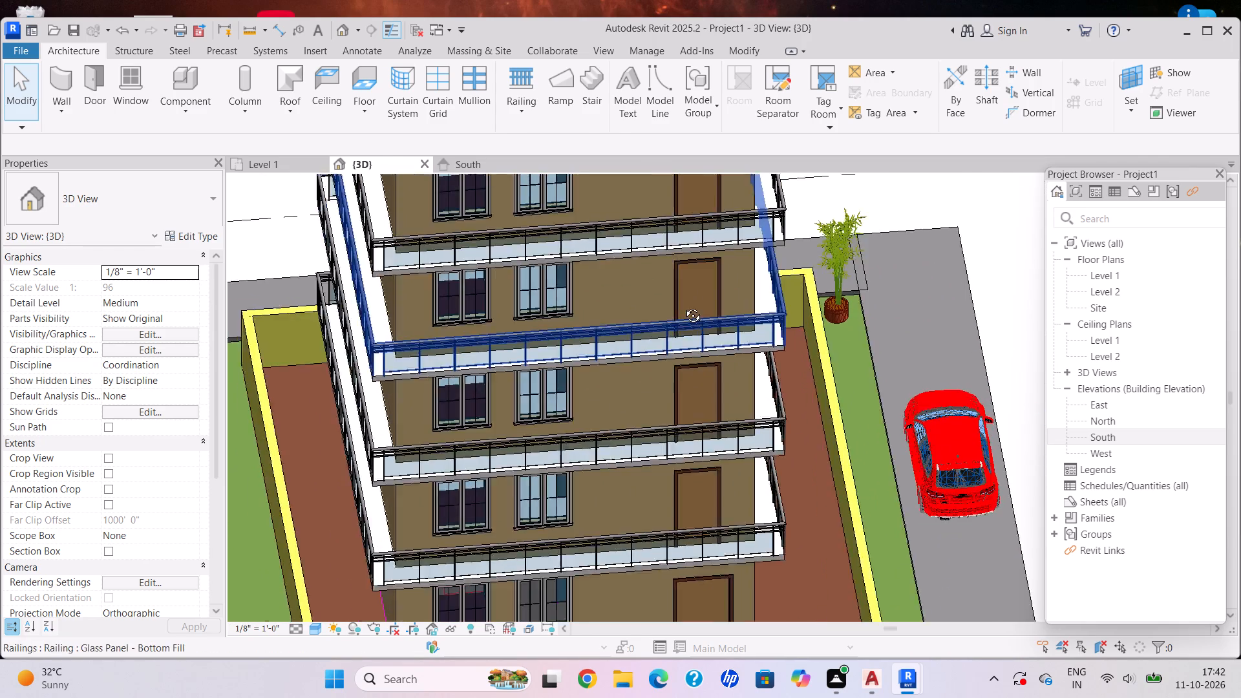
pyautogui.keyDown('shift'); pyautogui.scroll(-1, 683, 304); pyautogui.keyUp('shift')
pyautogui.keyDown('shift'); pyautogui.moveTo(683, 306); pyautogui.dragTo(679, 297, button='middle'); pyautogui.keyUp('shift')
pyautogui.keyDown('shift'); pyautogui.moveTo(676, 286); pyautogui.dragTo(664, 241, button='middle'); pyautogui.keyUp('shift')
pyautogui.scroll(-3, 677, 247)
pyautogui.keyDown('shift'); pyautogui.moveTo(692, 257); pyautogui.dragTo(824, 234, button='middle'); pyautogui.keyUp('shift')
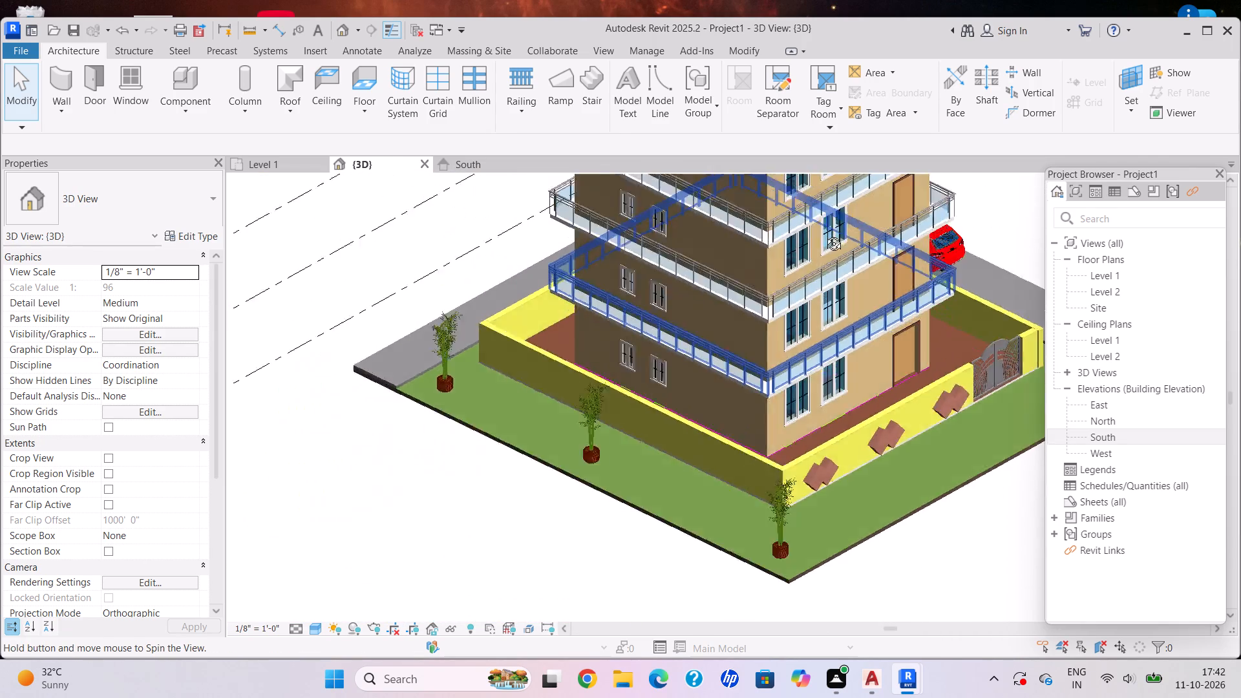
pyautogui.keyDown('shift'); pyautogui.moveTo(824, 234); pyautogui.dragTo(840, 319, button='middle'); pyautogui.keyUp('shift')
pyautogui.scroll(5, 827, 285)
pyautogui.scroll(-1, 814, 267)
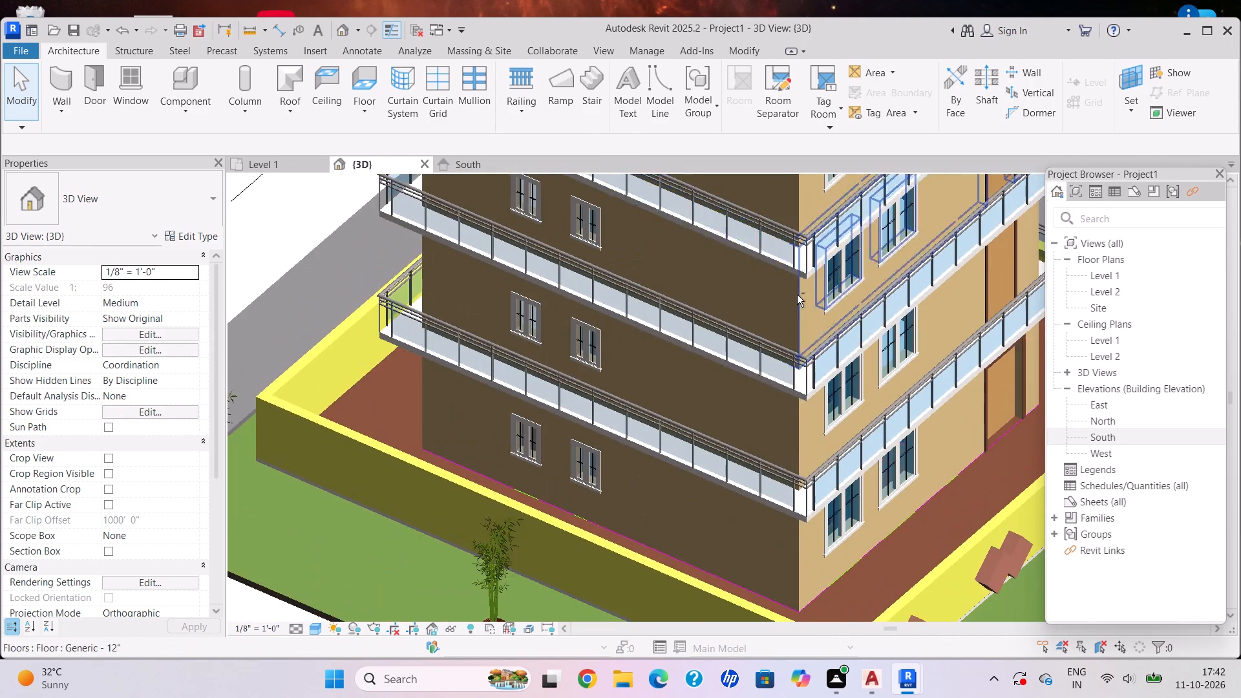
pyautogui.keyDown('shift'); pyautogui.moveTo(789, 301); pyautogui.dragTo(680, 310, button='middle'); pyautogui.keyUp('shift')
pyautogui.scroll(-8, 700, 323)
pyautogui.keyDown('shift'); pyautogui.moveTo(685, 350); pyautogui.dragTo(648, 257, button='middle'); pyautogui.keyUp('shift')
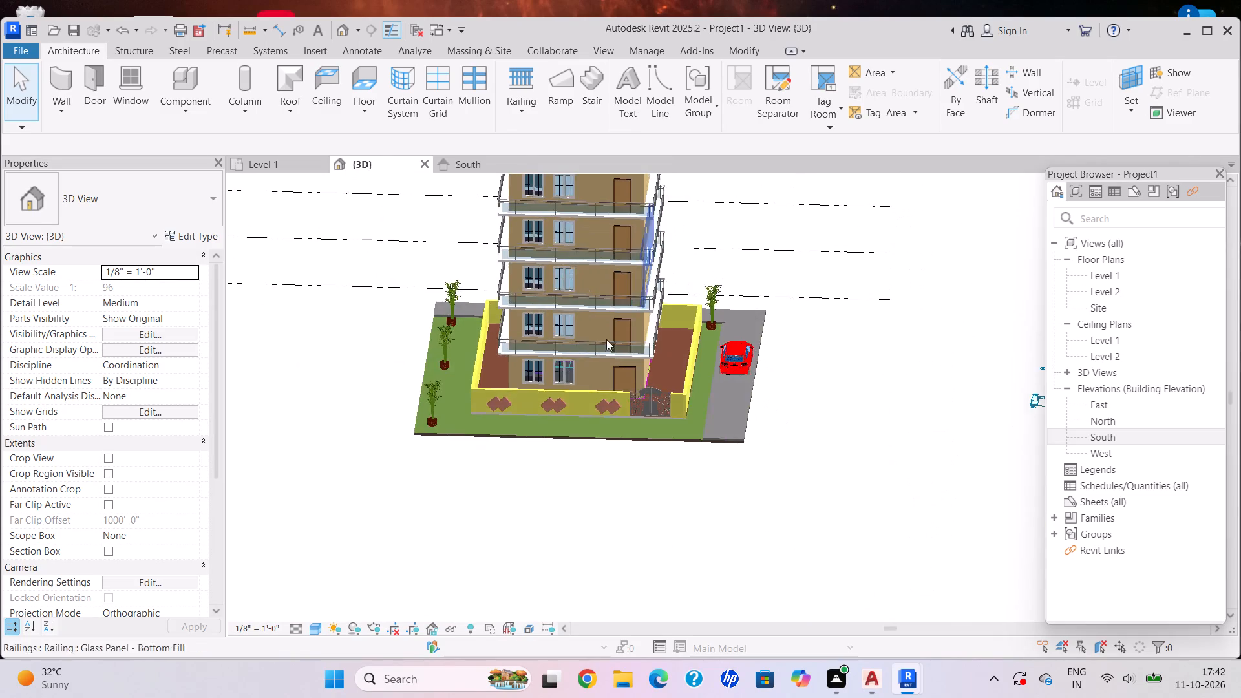
pyautogui.scroll(5, 600, 348)
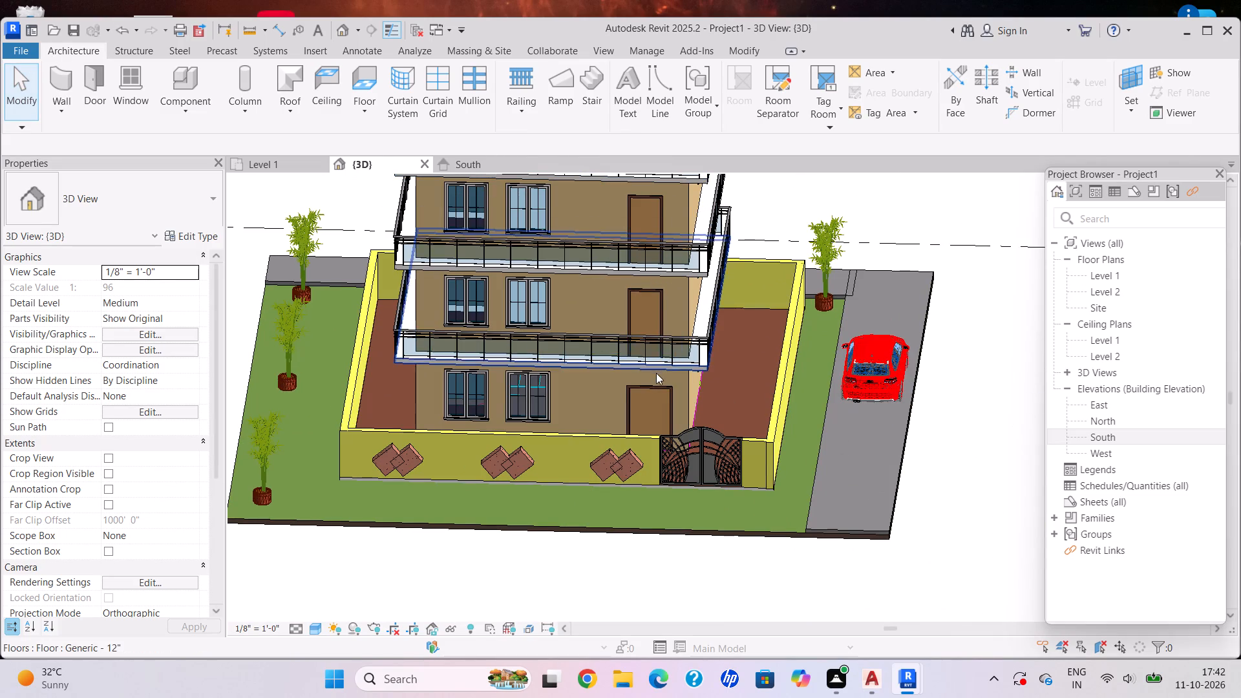
pyautogui.scroll(-1, 656, 373)
pyautogui.moveTo(627, 354); pyautogui.dragTo(485, 332, button='middle')
pyautogui.scroll(-3, 471, 314)
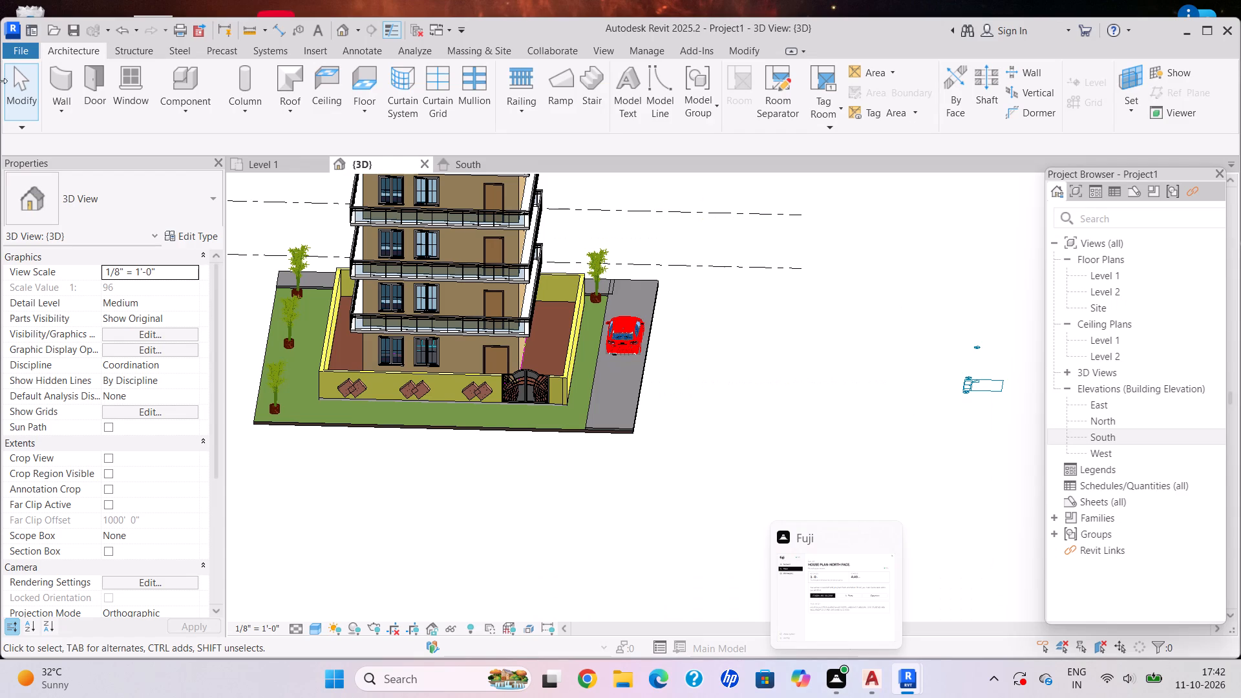
# Save the project in the Documents folder under the file name INTERNSHIP DAYYYYY5.
pyautogui.click(23, 42)
pyautogui.click(26, 49)
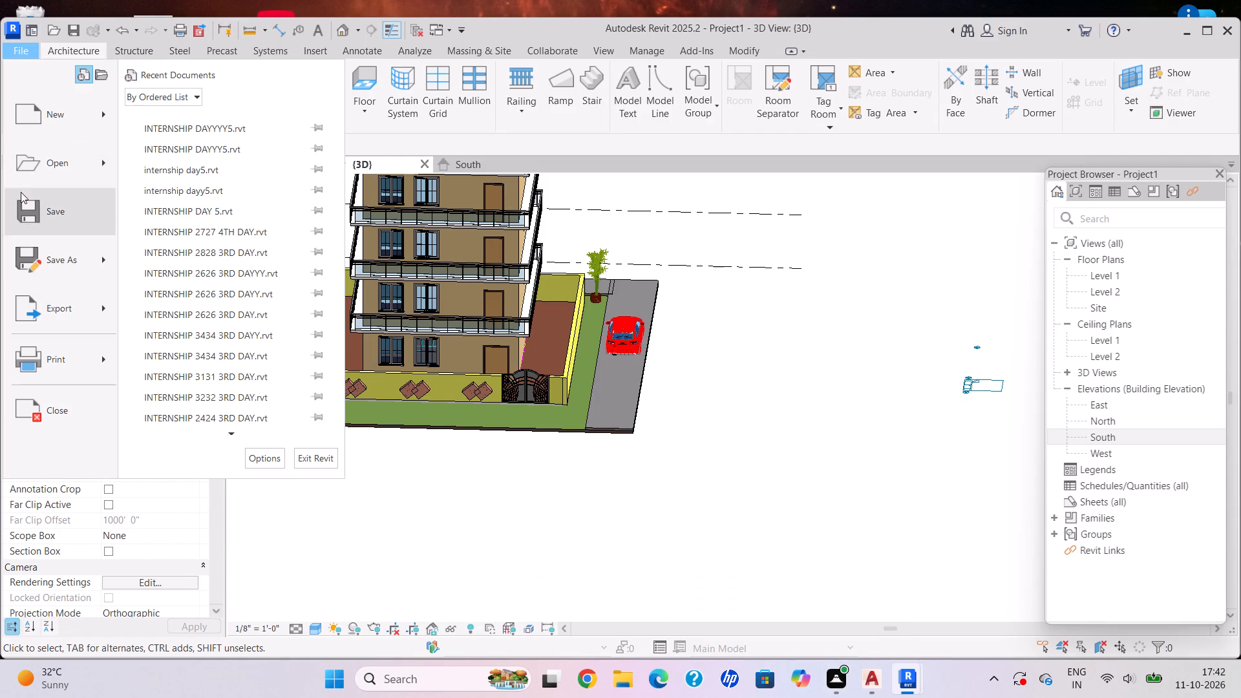
pyautogui.click(51, 260)
pyautogui.click(198, 203)
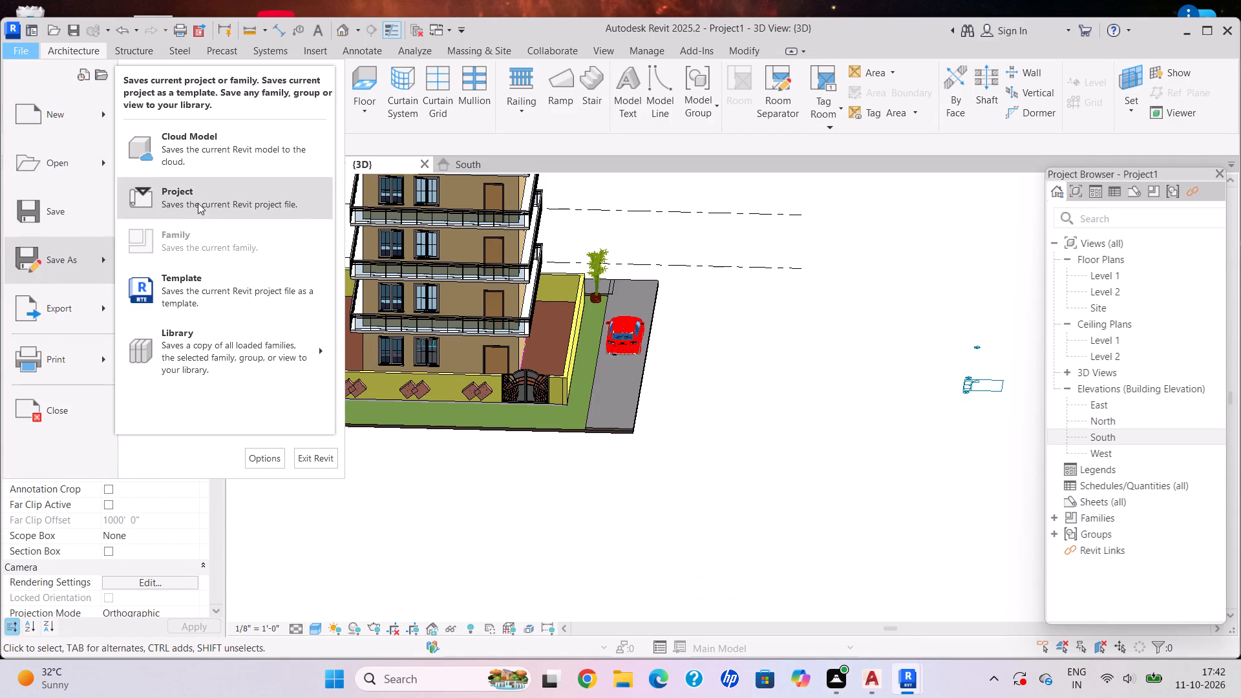
pyautogui.click(649, 450)
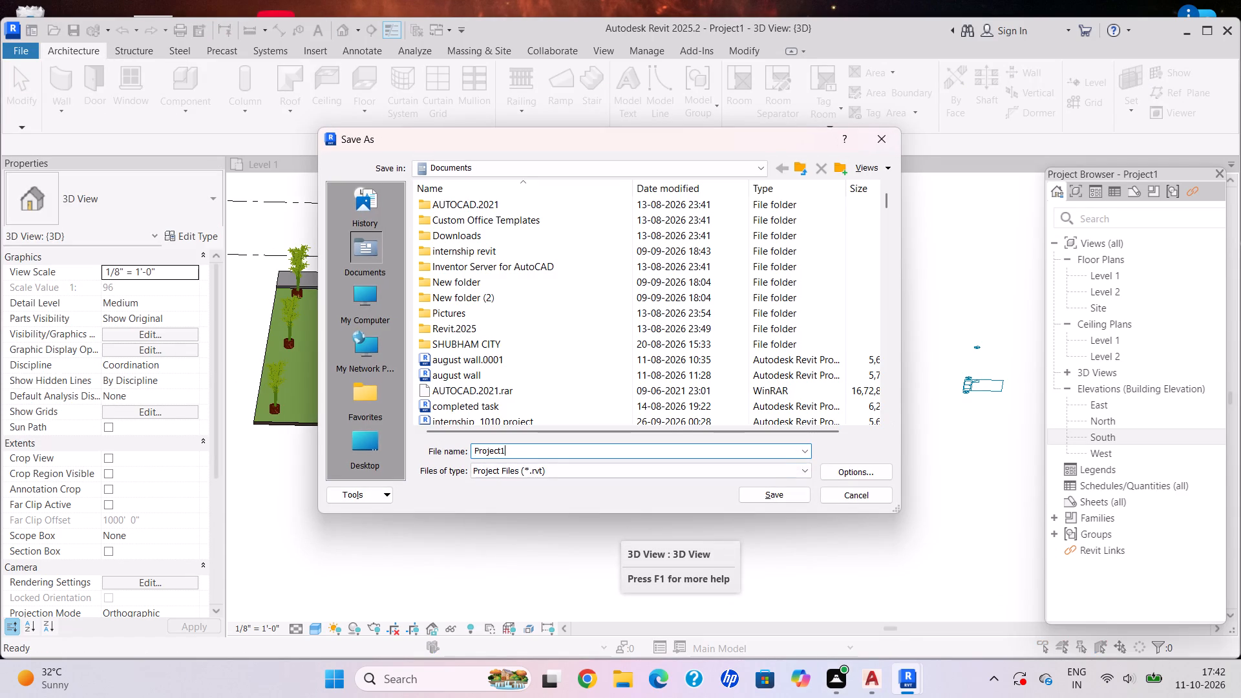
pyautogui.press('BackSpace')
pyautogui.press('BackSpace')
pyautogui.press('BackSpace')
pyautogui.press('BackSpace')
pyautogui.press('BackSpace')
pyautogui.press('BackSpace')
pyautogui.press('BackSpace')
pyautogui.press('BackSpace')
pyautogui.press('BackSpace')
pyautogui.press('BackSpace')
pyautogui.press('BackSpace')
pyautogui.press('BackSpace')
pyautogui.press('BackSpace')
pyautogui.press('BackSpace')
pyautogui.press('BackSpace')
pyautogui.press('BackSpace')
pyautogui.write('INTERNSHIP')
pyautogui.press('space')
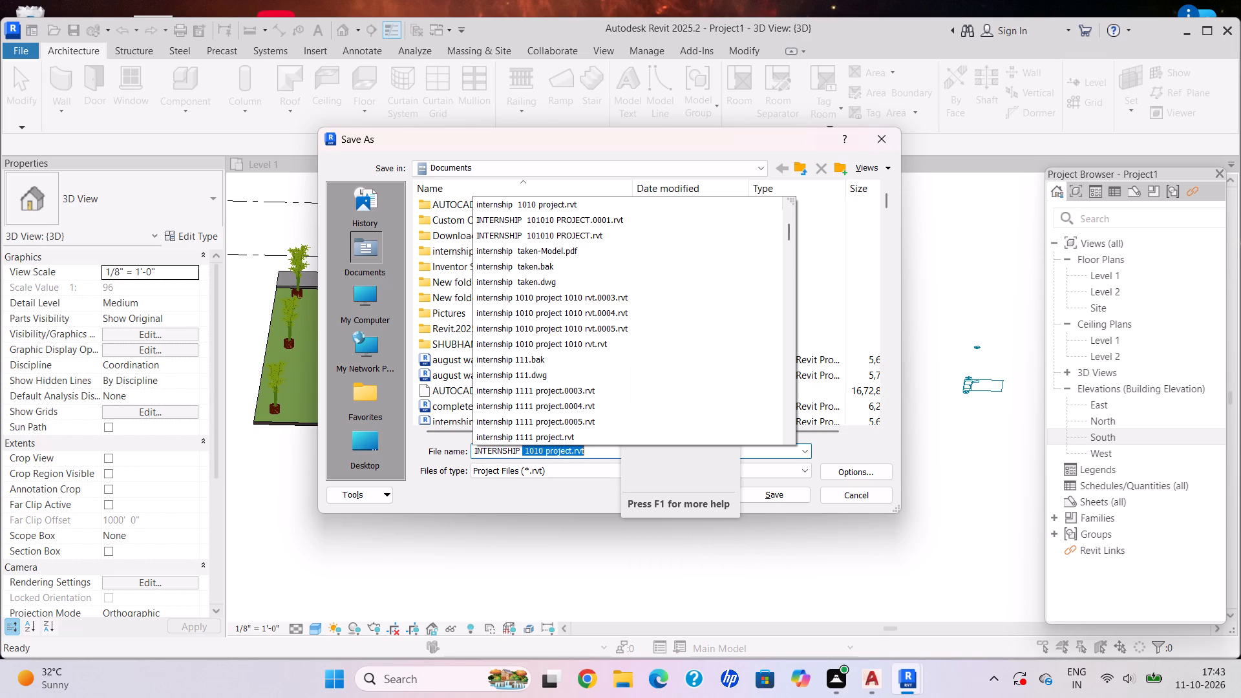
pyautogui.write('DAA')
pyautogui.press('BackSpace')
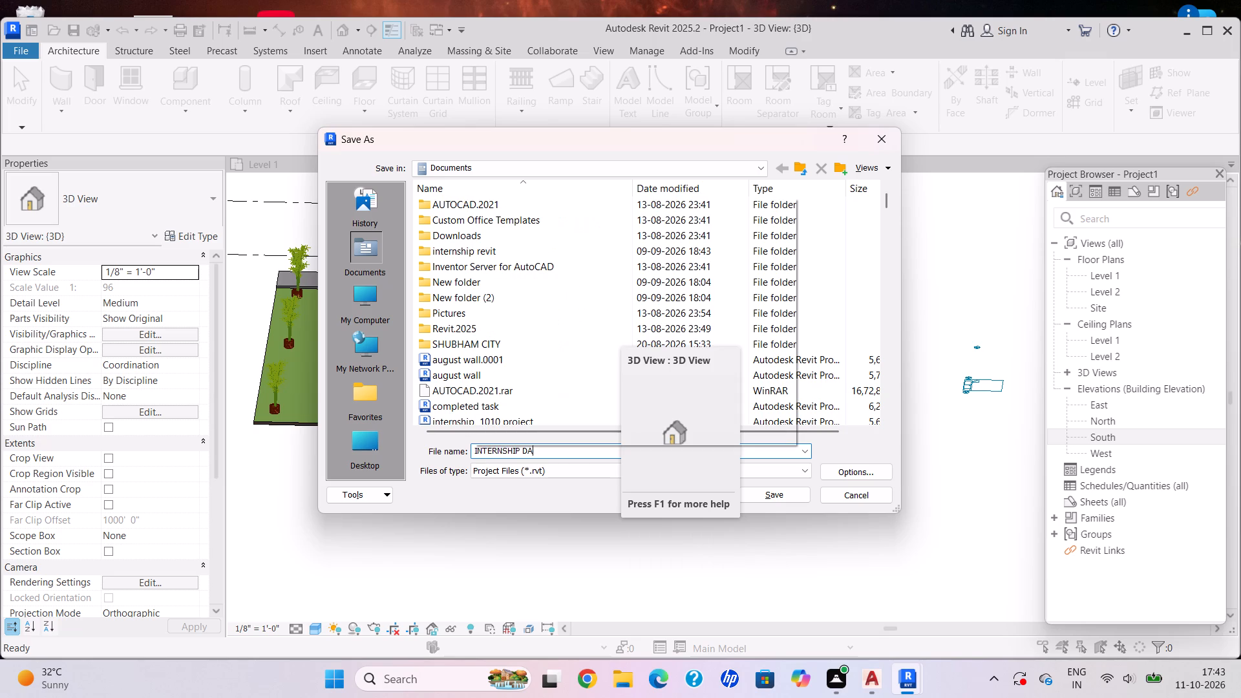
pyautogui.write('YYYYY')
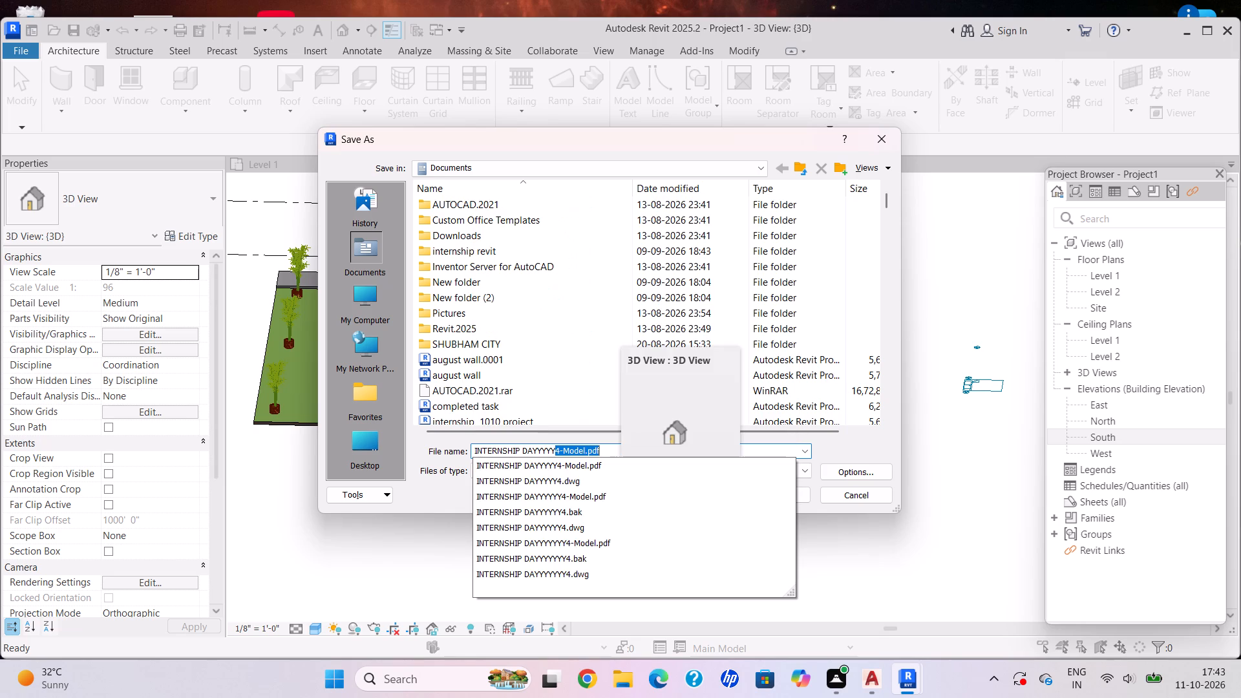
pyautogui.press('y')
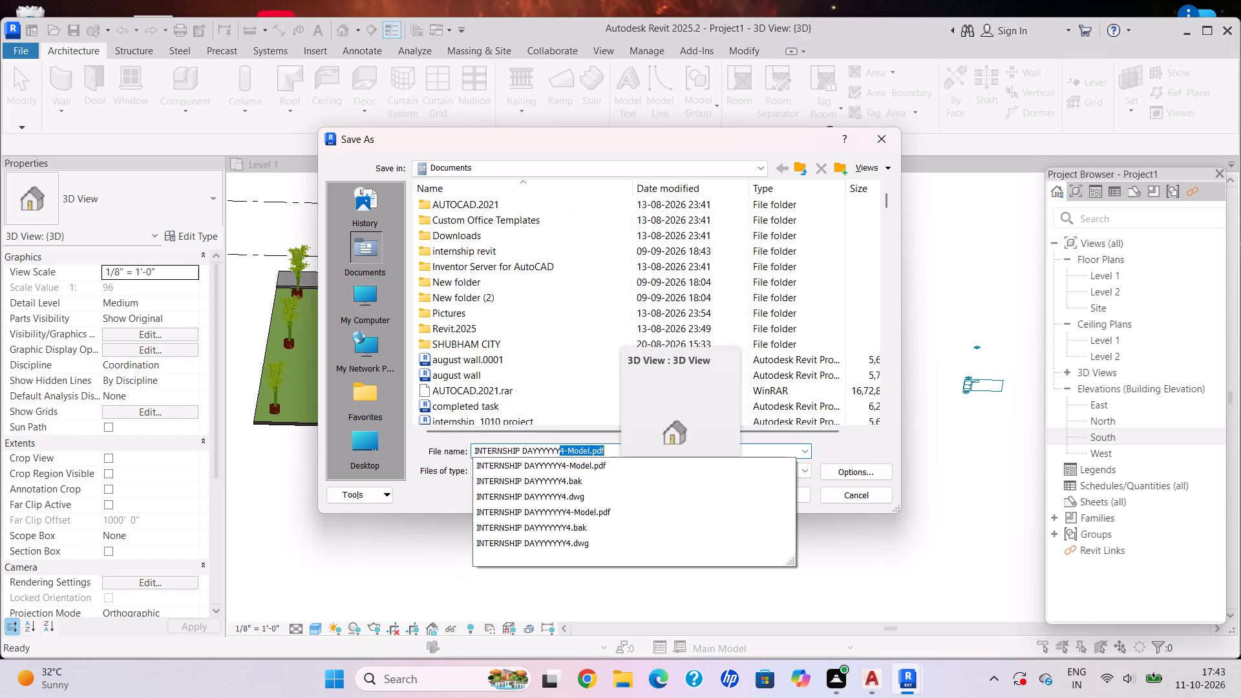
pyautogui.press('BackSpace')
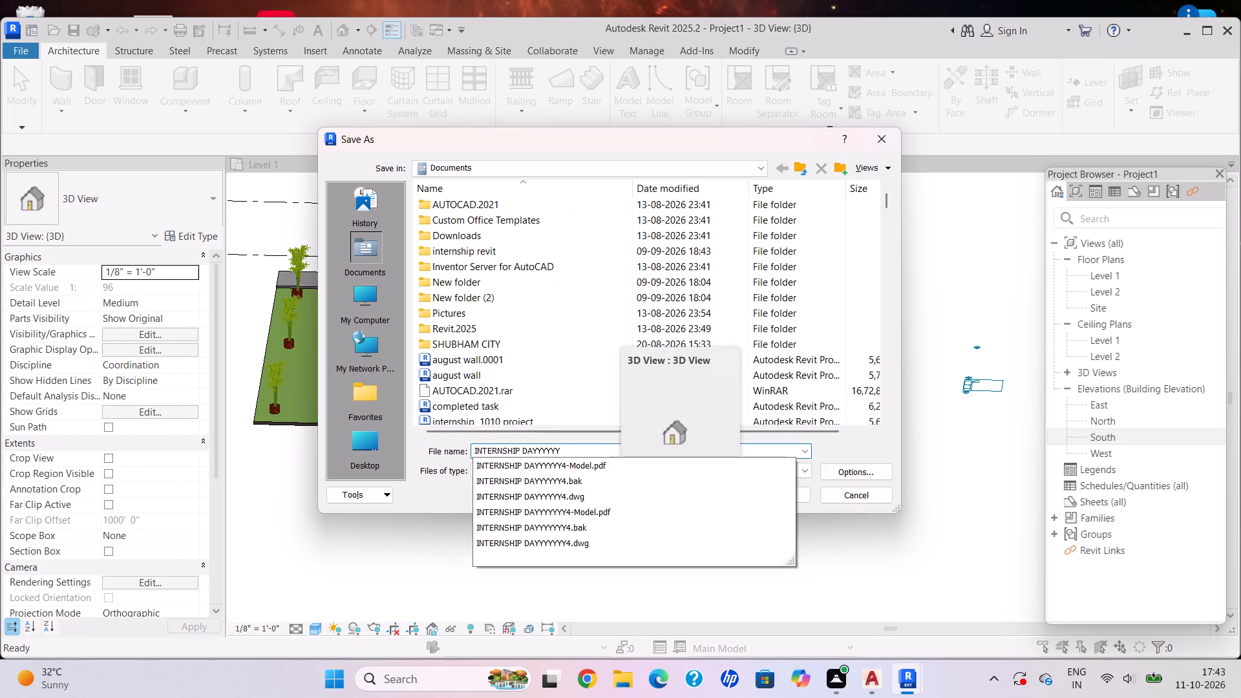
pyautogui.press('BackSpace')
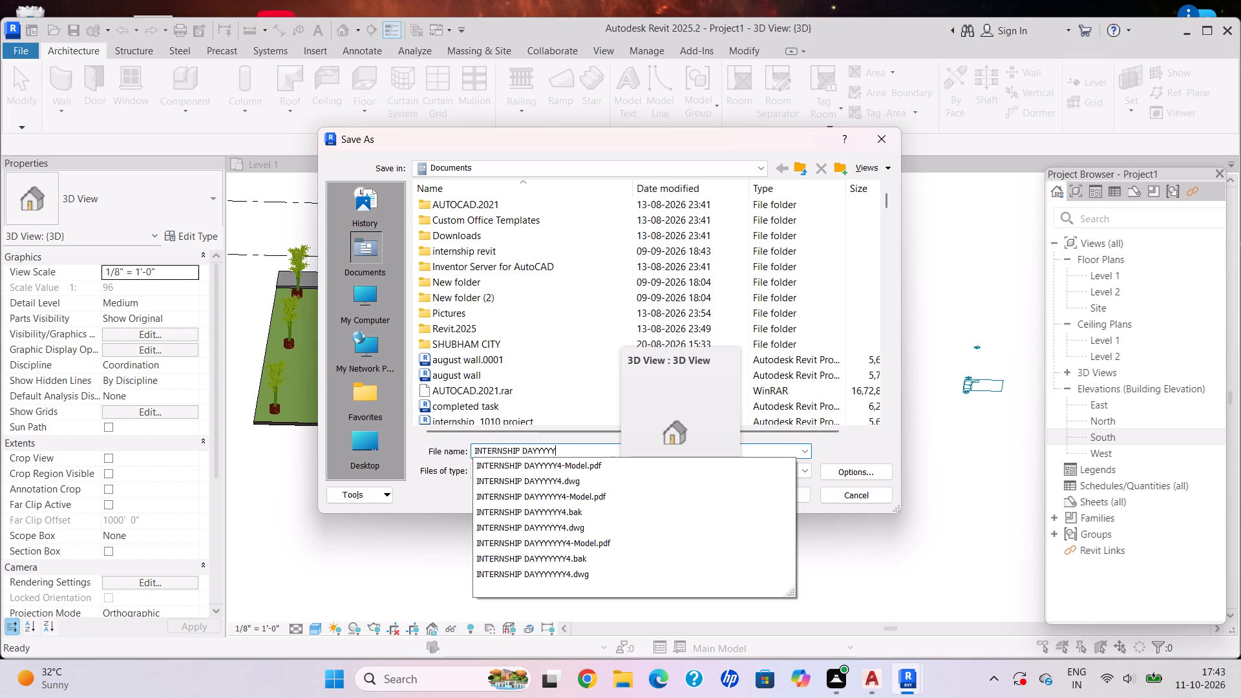
pyautogui.press('5')
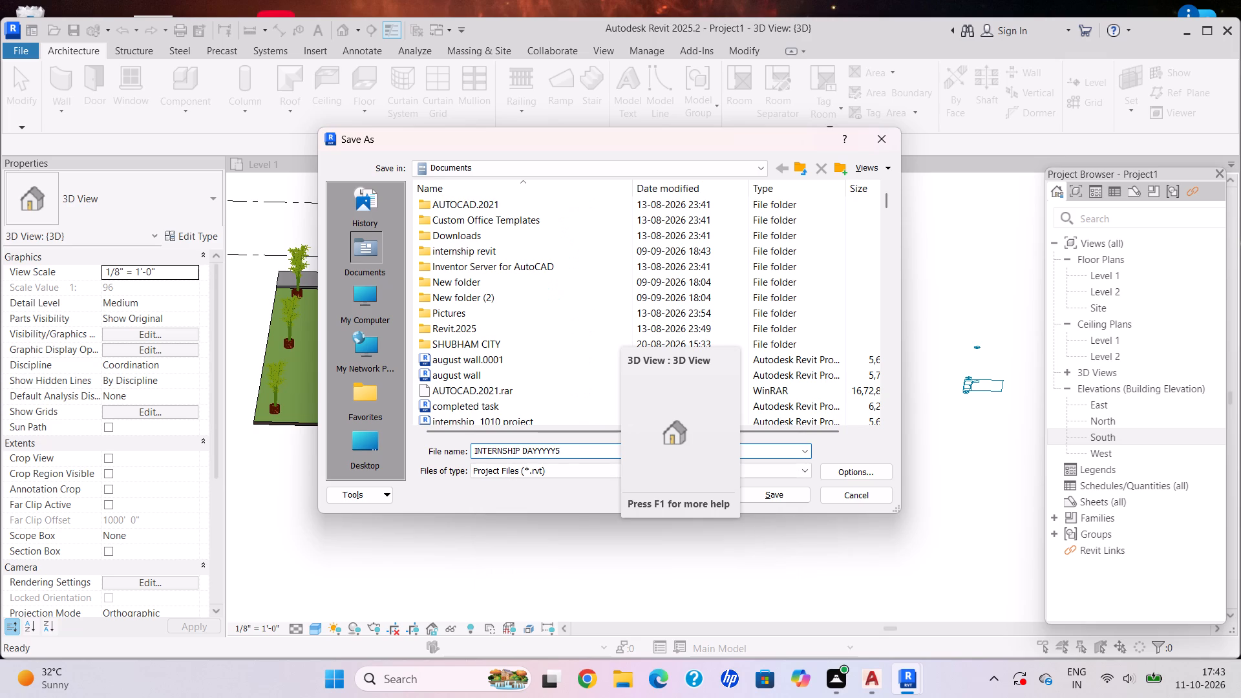
pyautogui.click(779, 496)
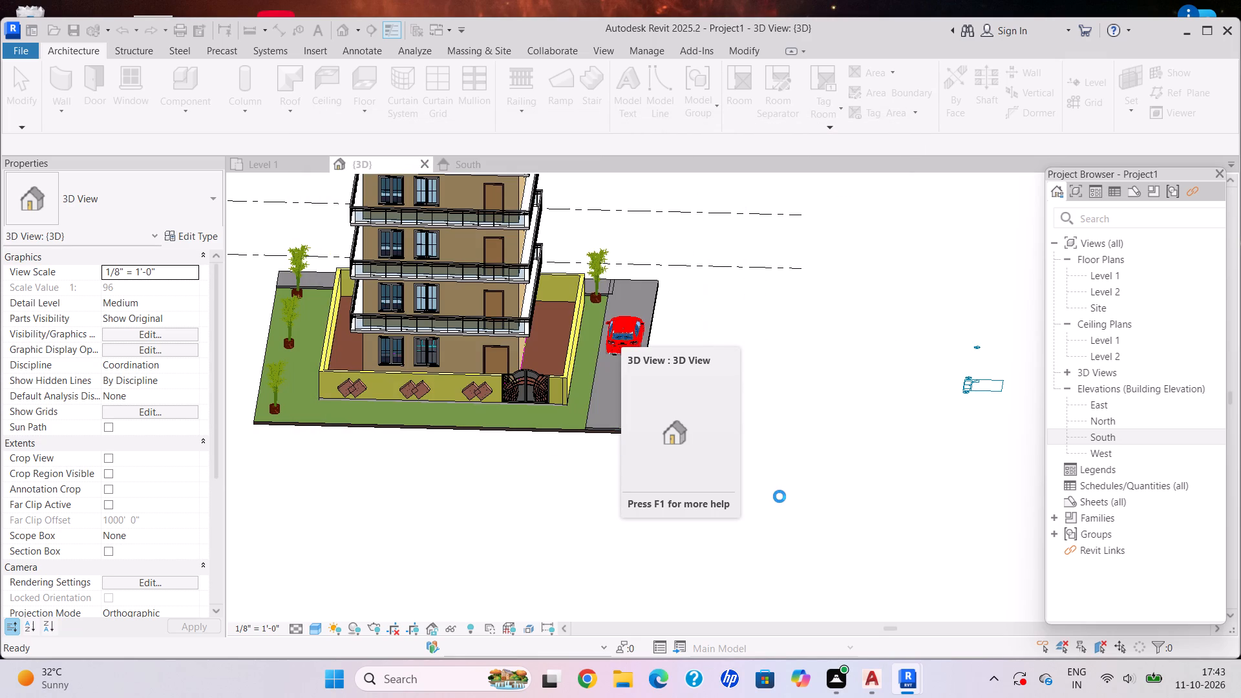
# Save the project as a project file once more under the same name, INTERNSHIP DAYYYYY5.rvt, in Documents.
pyautogui.click(25, 47)
pyautogui.click(47, 254)
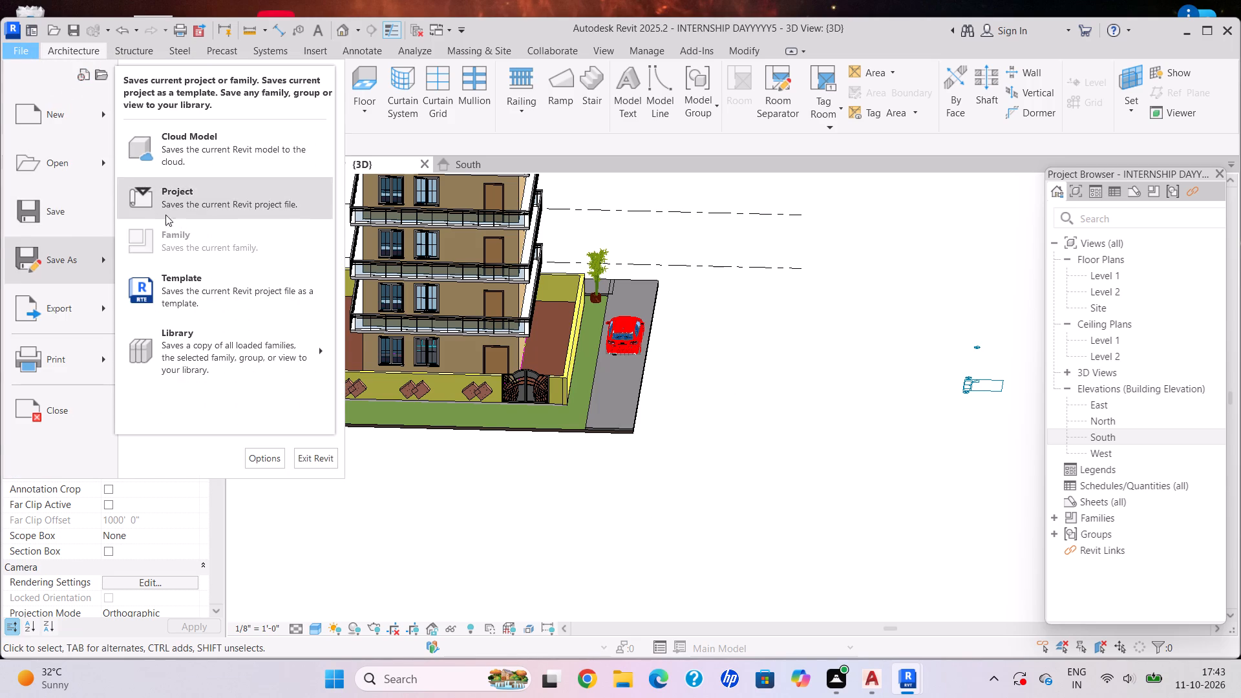
pyautogui.click(177, 196)
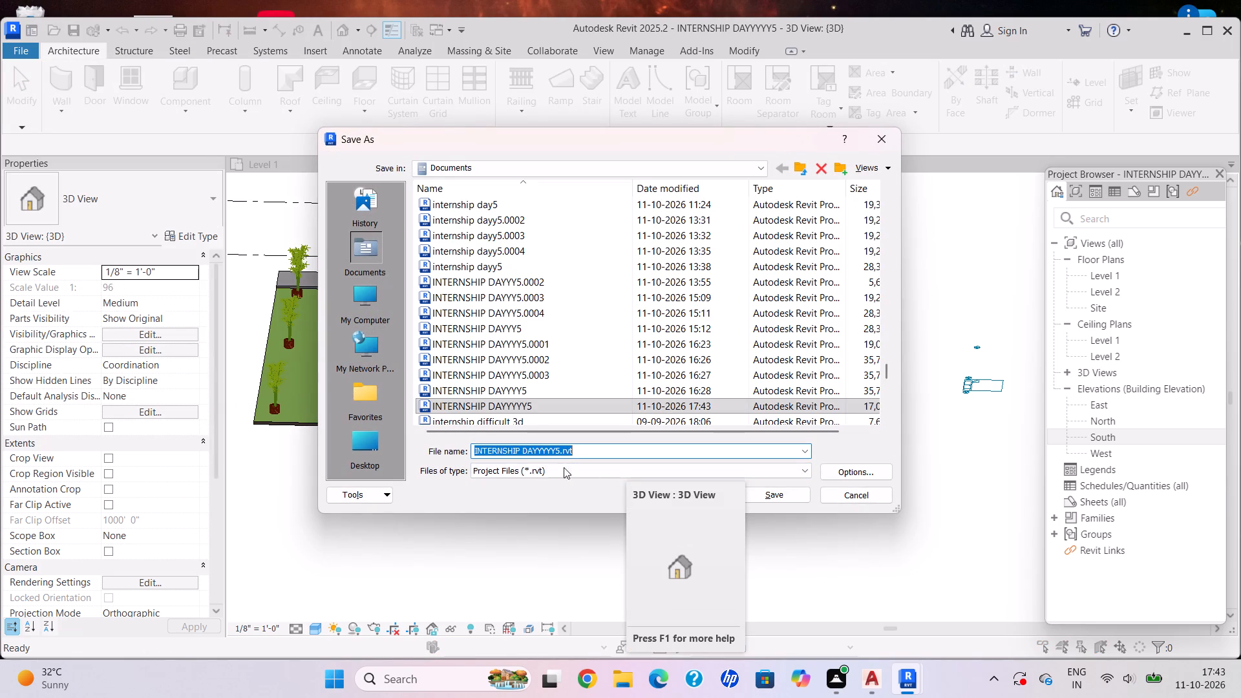
pyautogui.click(782, 496)
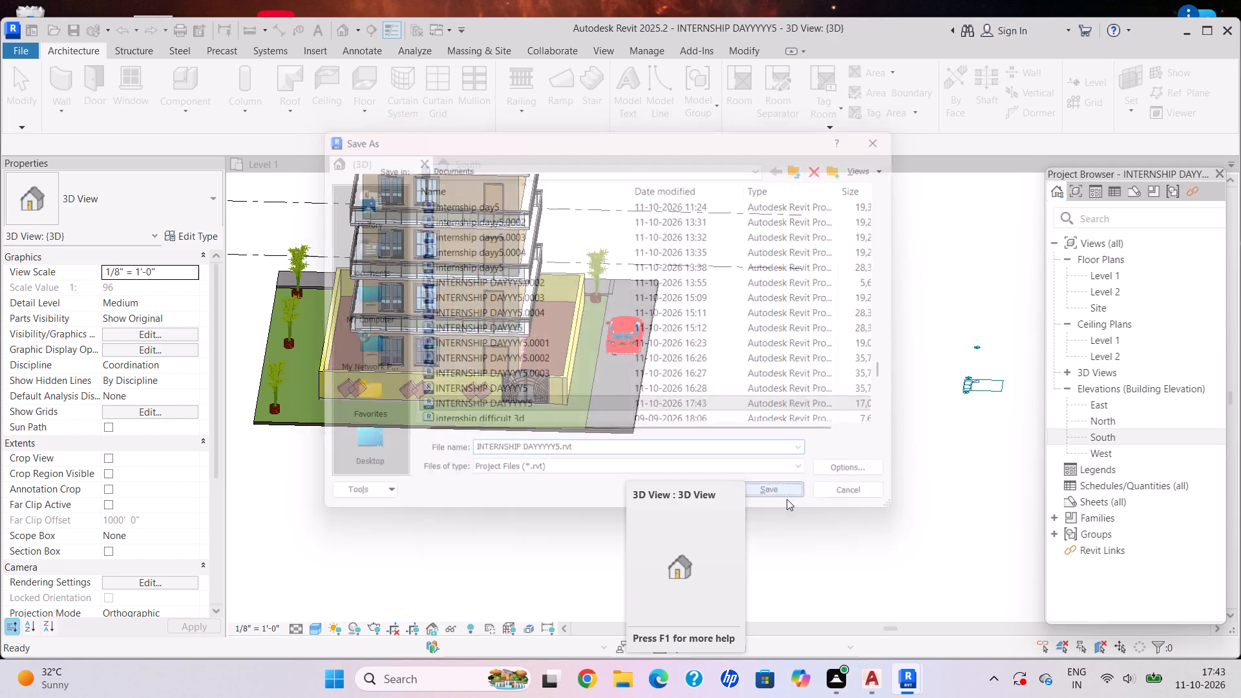